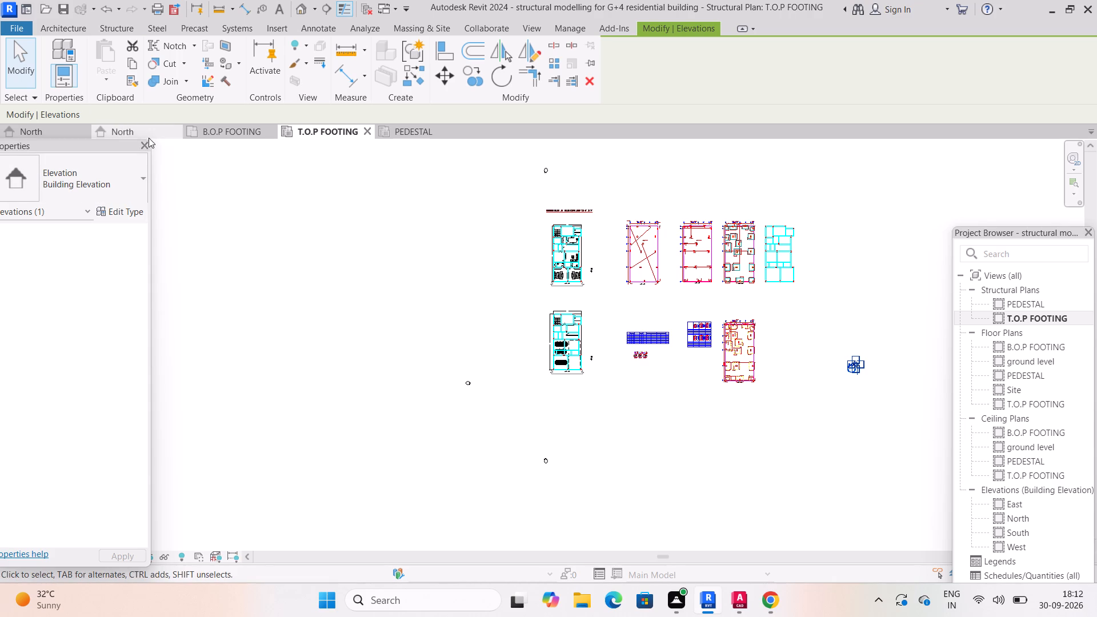
Bring up the B.O.P FOOTING floor plan view.
left_click(213, 129)
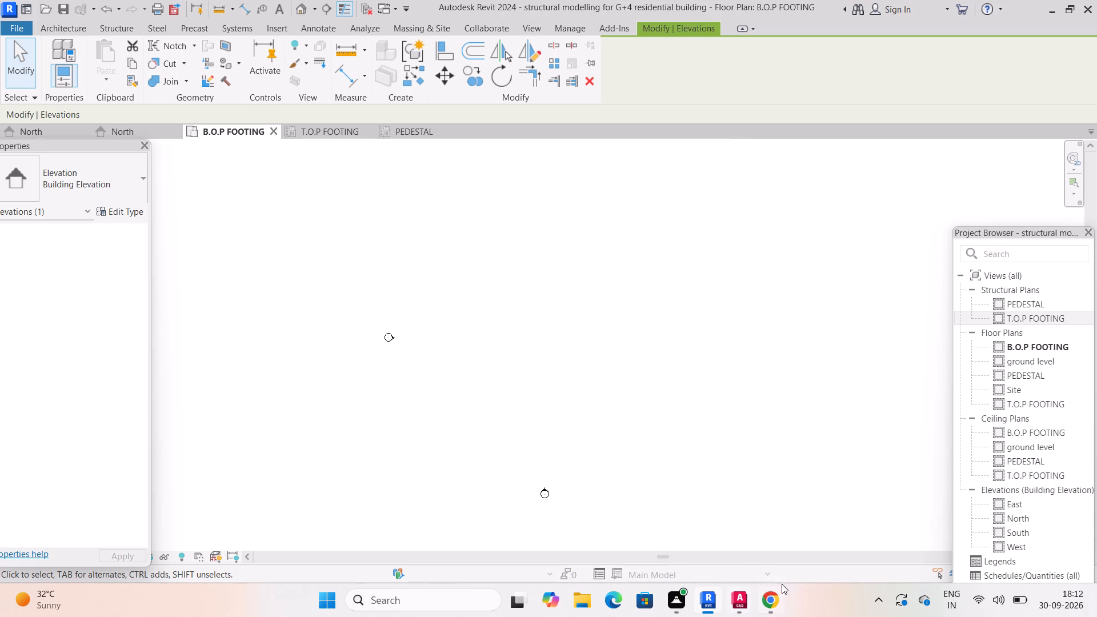
Switch to AutoCAD and examine the isolated footing schedule in TYPICAL FLOOR DETAILS.dwg for footing sizes, types and reinforcement.
left_click_drag(807, 577, 819, 575)
left_click(744, 596)
left_click(782, 527)
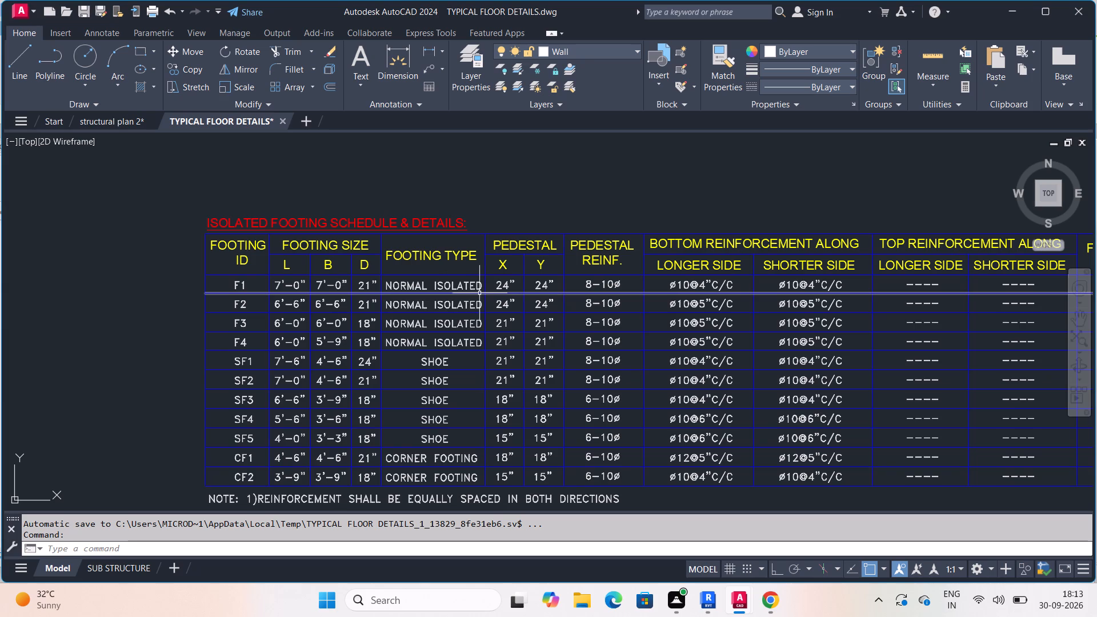
scroll(437, 391, "down", 2)
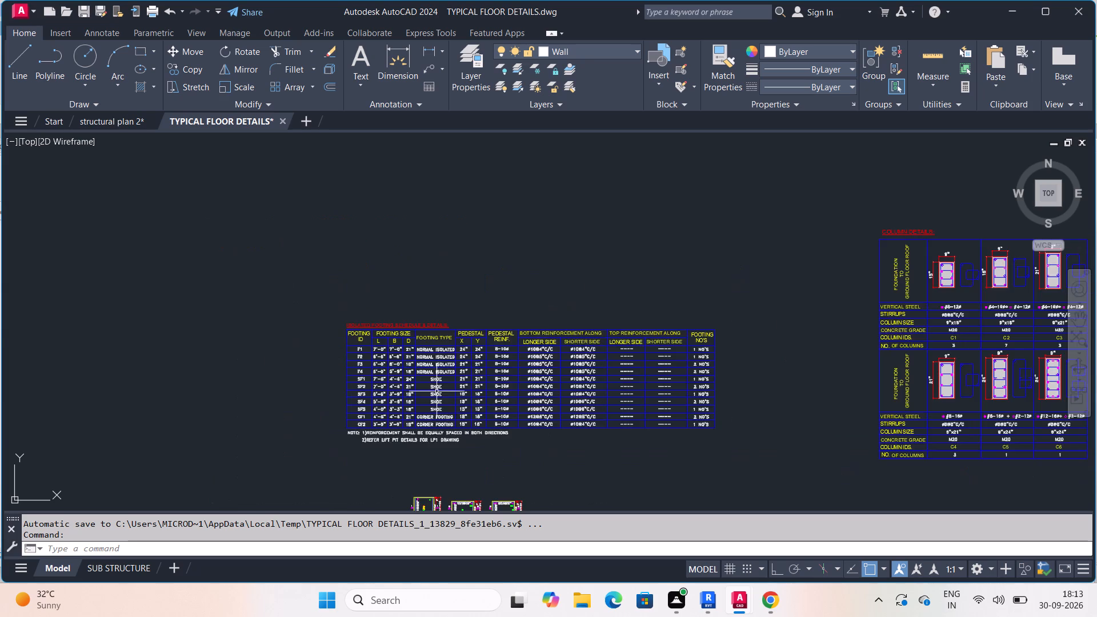
scroll(440, 395, "up", 5)
scroll(405, 390, "down", 4)
scroll(409, 382, "up", 4)
scroll(417, 360, "down", 2)
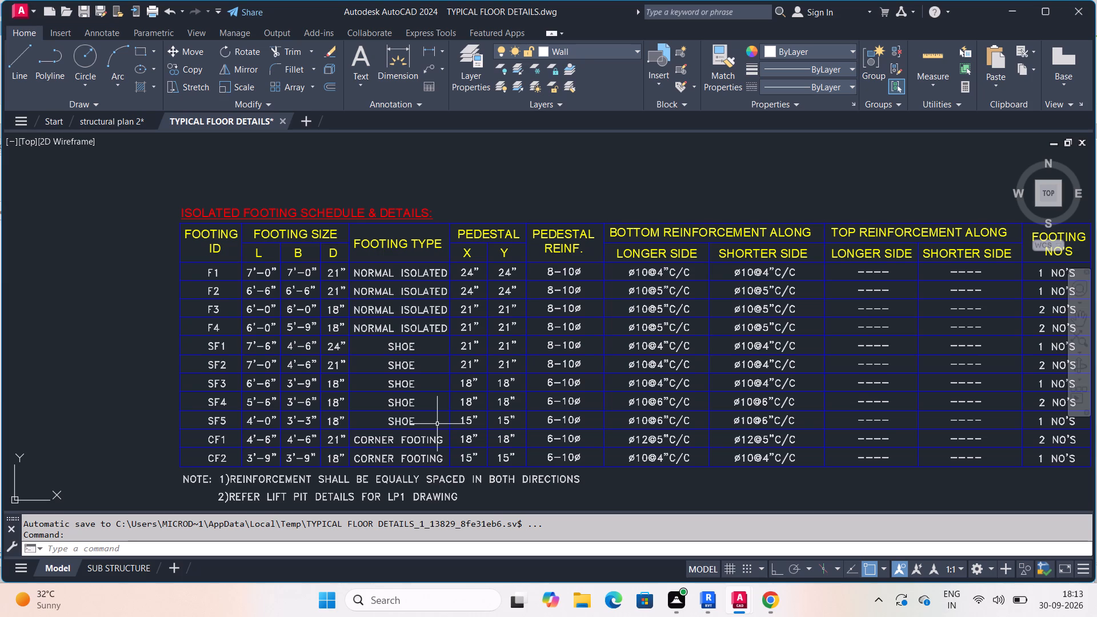
Examine the footing layout plan in the upper row, checking footing dimensions and column positions around grids 3 to 5.
scroll(485, 415, "down", 2)
scroll(631, 348, "down", 3)
middle_click_drag(619, 354, 451, 394)
scroll(652, 203, "up", 2)
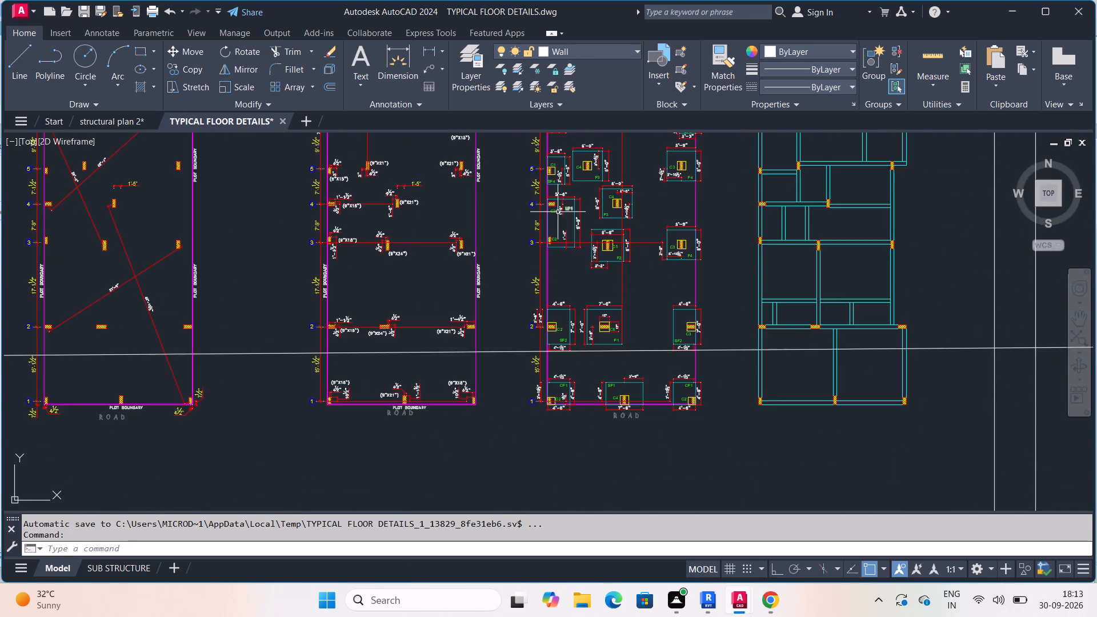
scroll(524, 215, "up", 3)
middle_click_drag(666, 248, 656, 286)
scroll(666, 248, "down", 1)
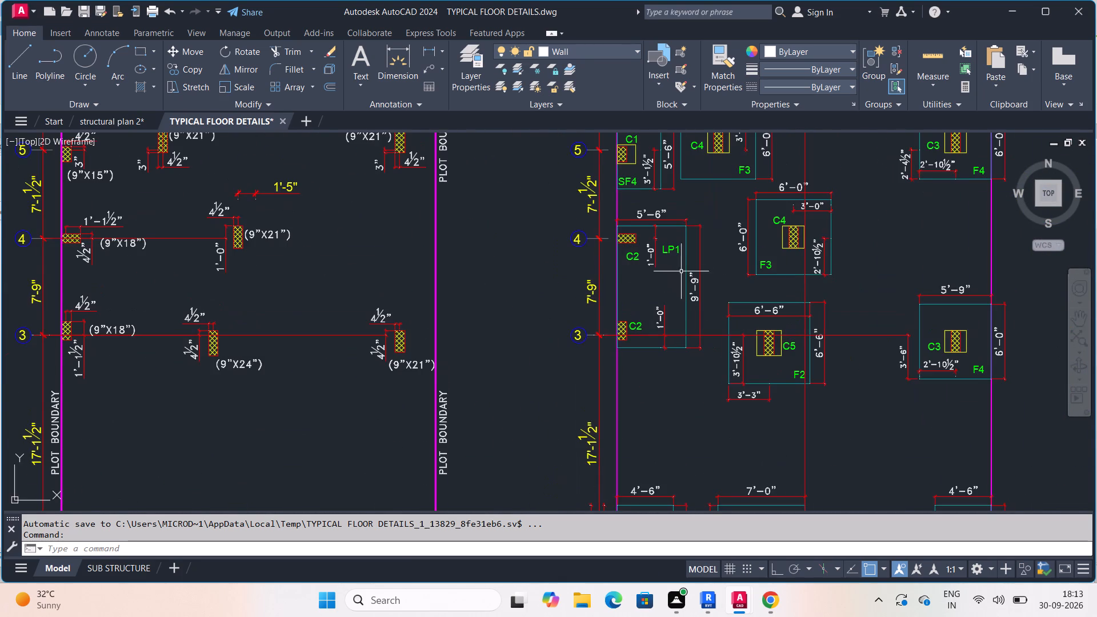
scroll(681, 271, "down", 2)
middle_click_drag(681, 271, 642, 277)
scroll(672, 249, "up", 2)
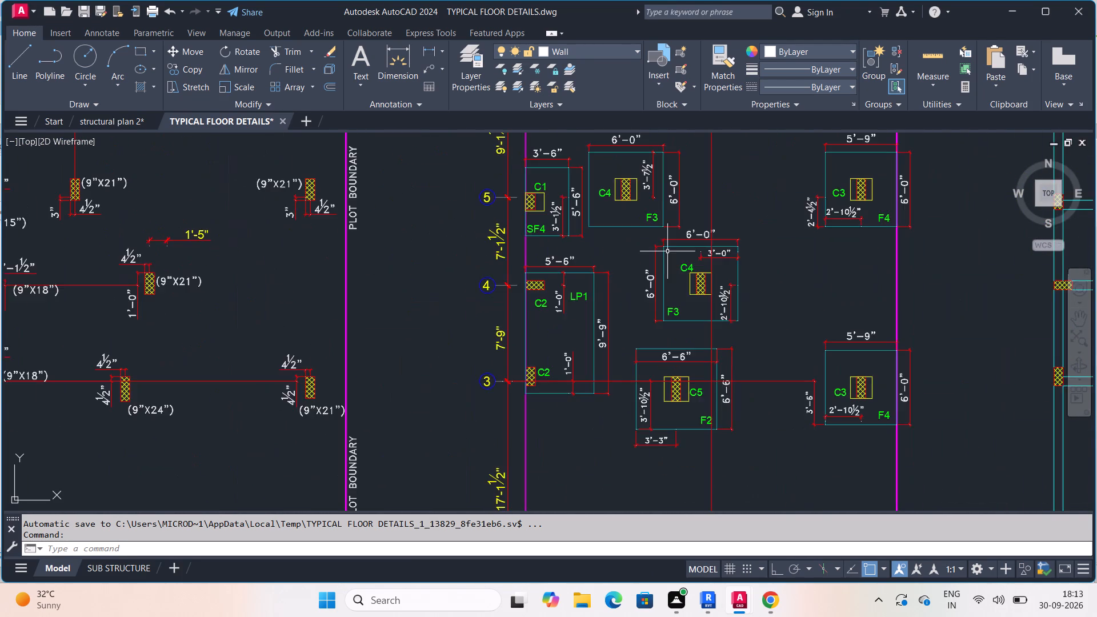
scroll(666, 251, "down", 2)
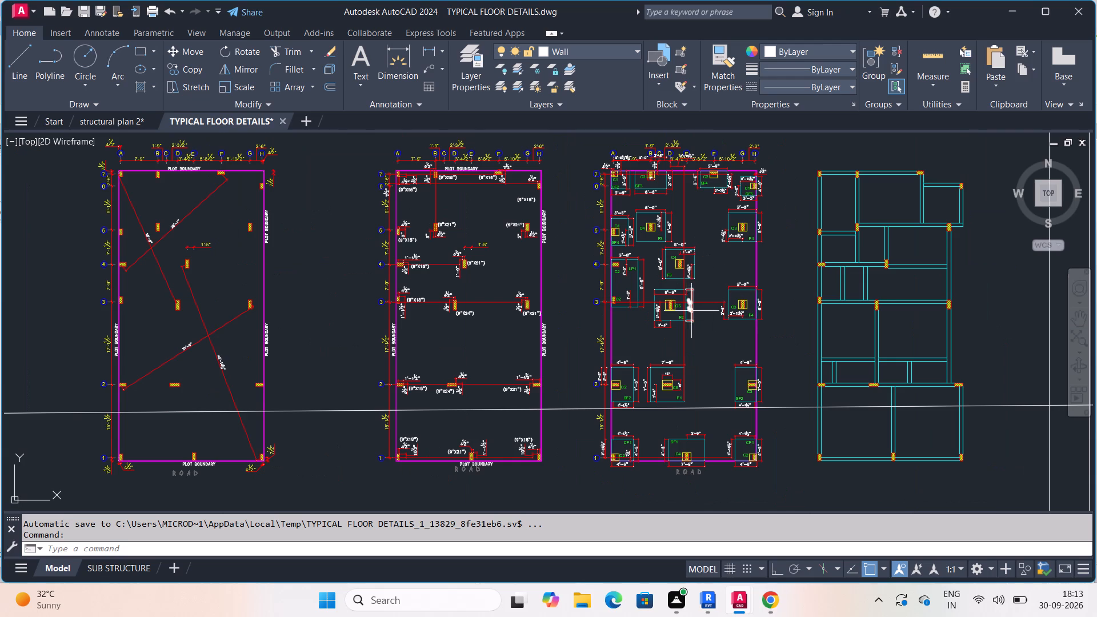
Look over the column details table and the overall arrangement of floor, column and footing plans in both rows.
scroll(683, 280, "down", 2)
middle_click_drag(676, 266, 673, 225)
scroll(616, 396, "up", 1)
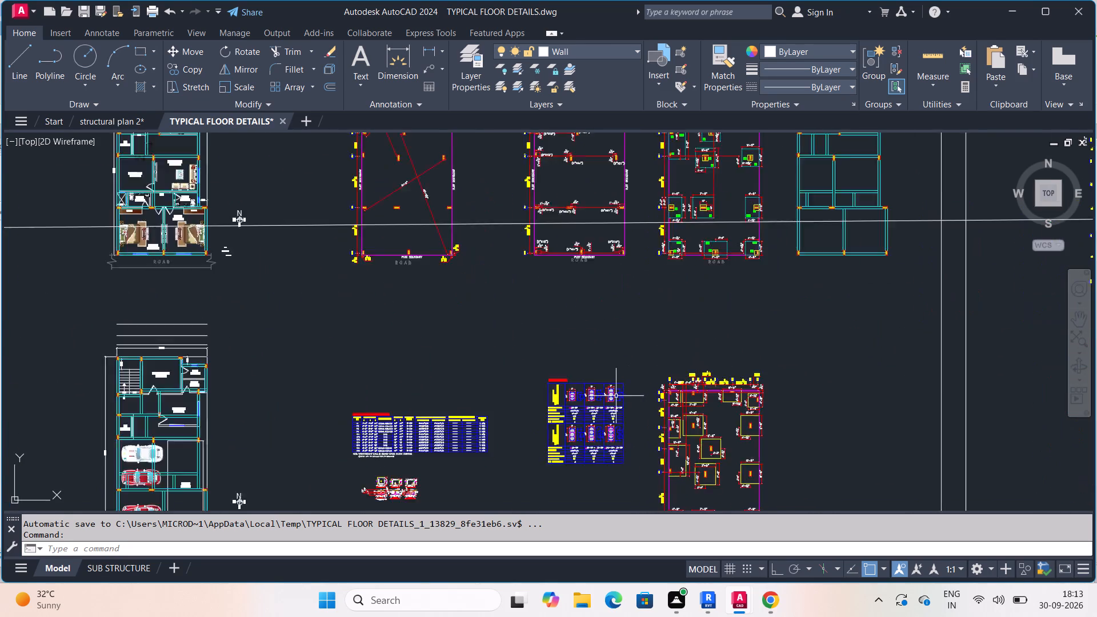
scroll(616, 396, "up", 4)
middle_click_drag(617, 363, 654, 250)
scroll(636, 331, "down", 2)
scroll(698, 265, "down", 2)
middle_click_drag(710, 286, 711, 387)
scroll(710, 286, "down", 1)
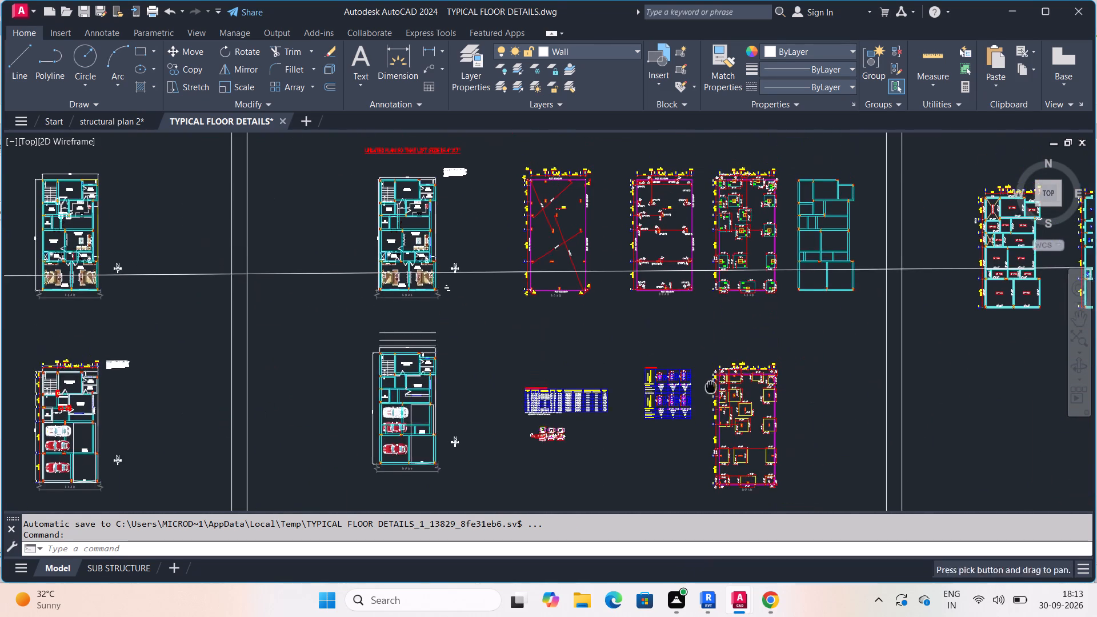
scroll(735, 287, "up", 1)
middle_click_drag(751, 280, 740, 353)
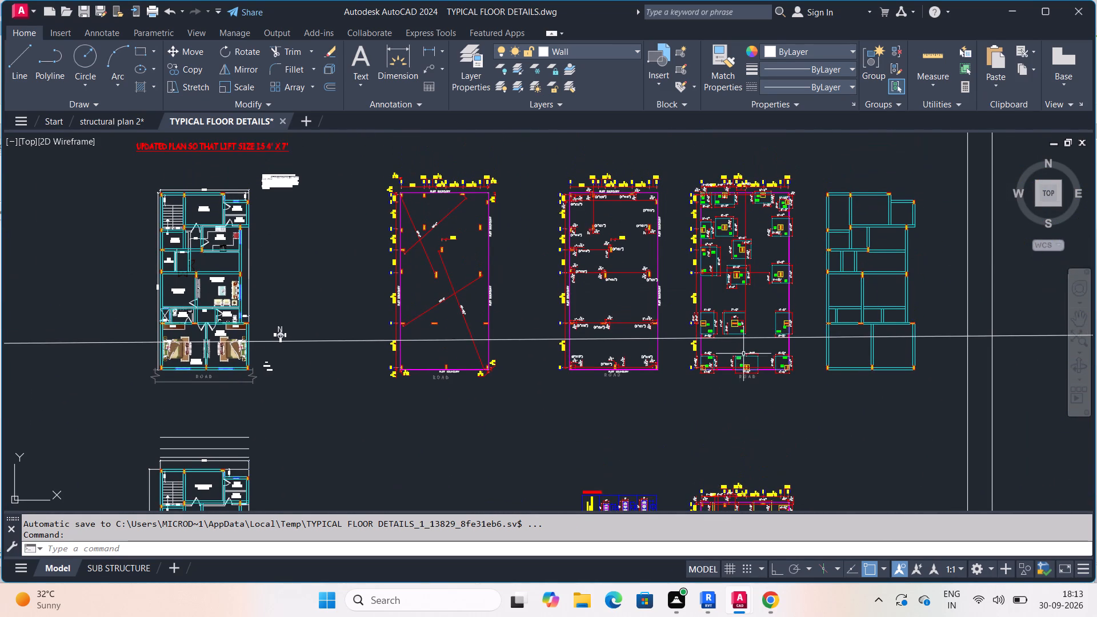
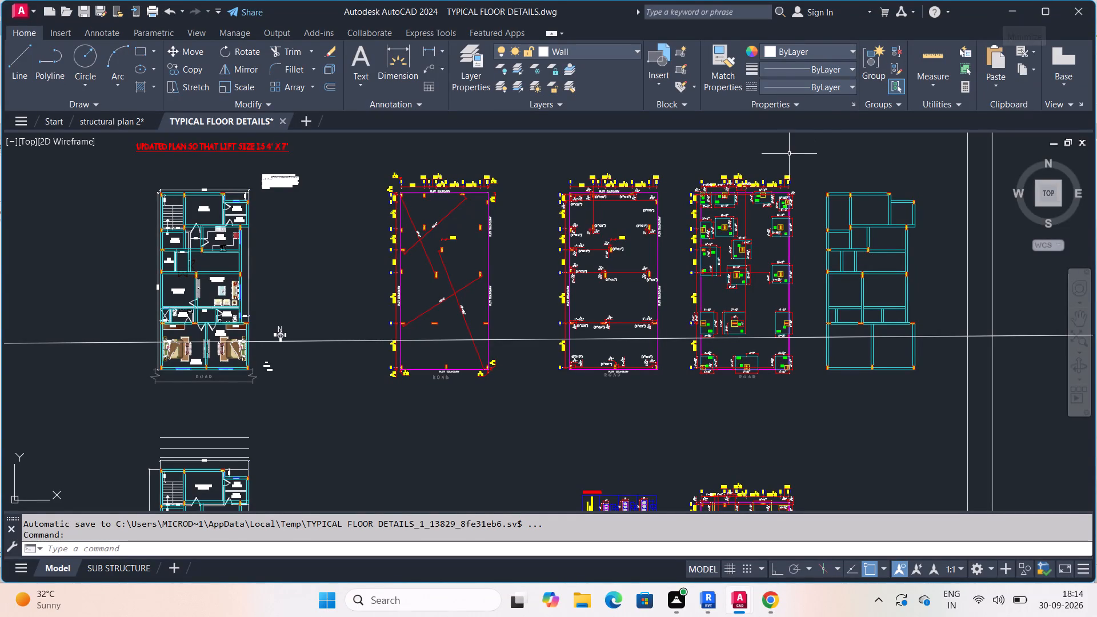
Examine footing F2 under column C5 near grid 3 in the footing layout plan, checking its dimensions and column offsets.
scroll(738, 267, "up", 4, "ctrl")
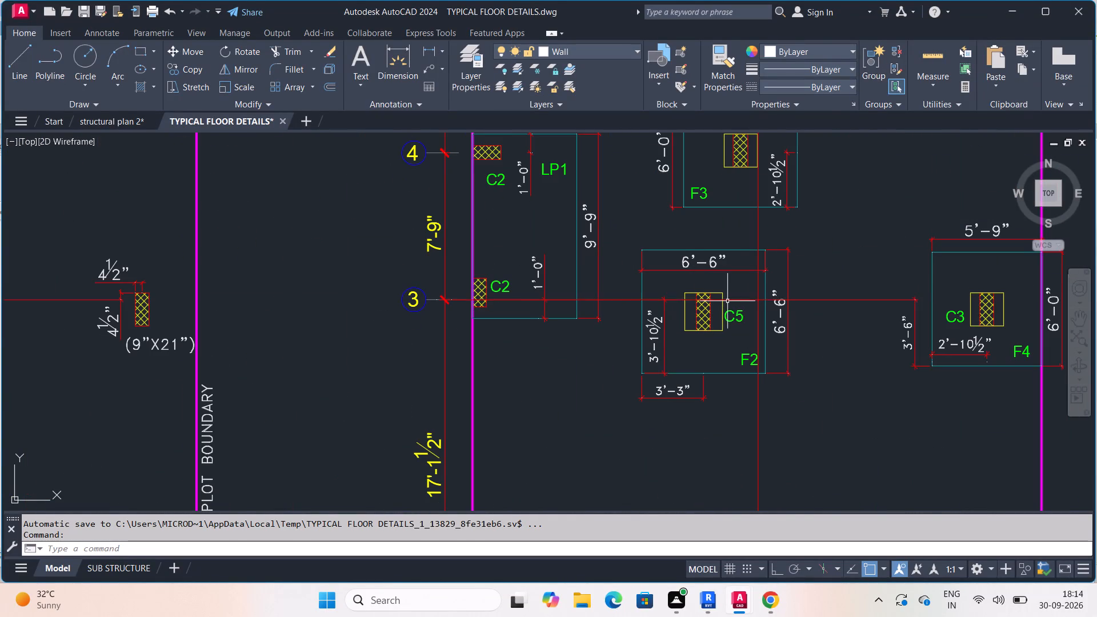
scroll(727, 301, "up", 1, "ctrl")
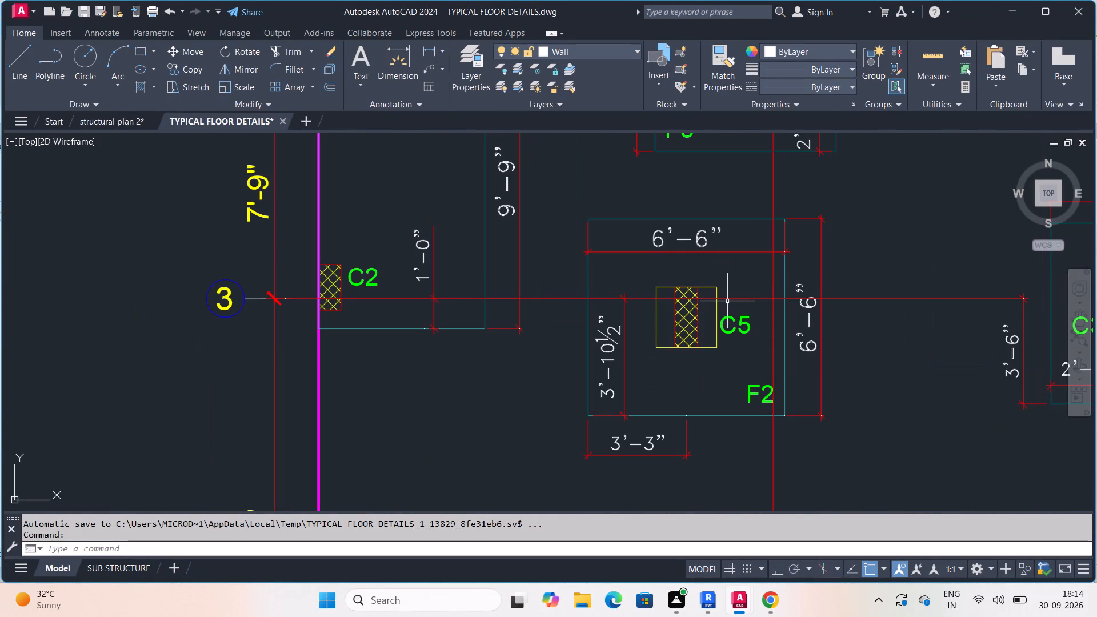
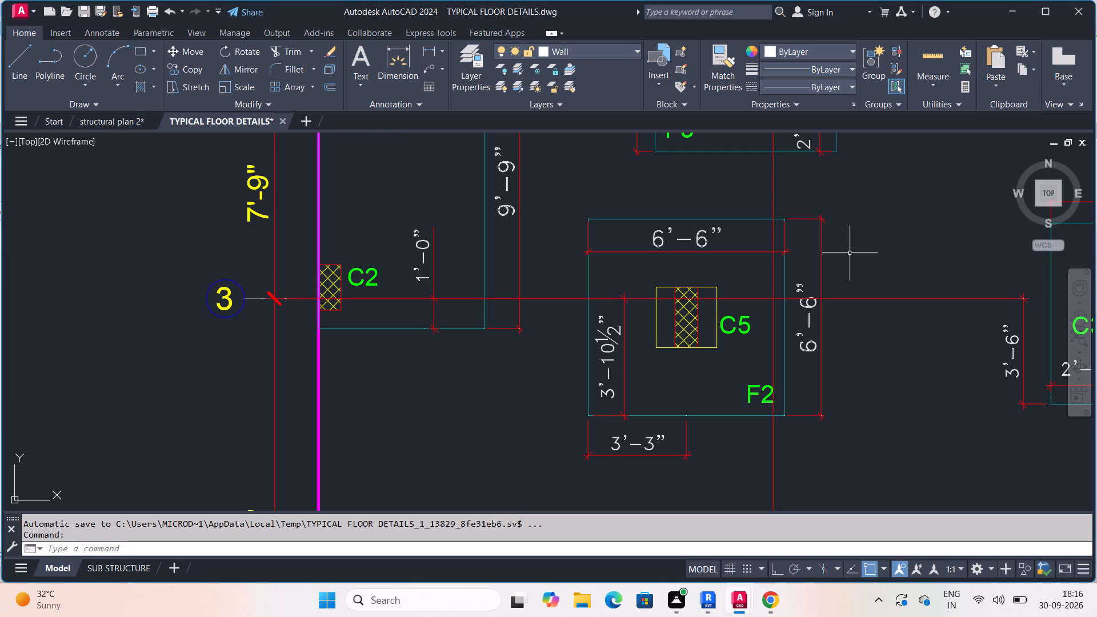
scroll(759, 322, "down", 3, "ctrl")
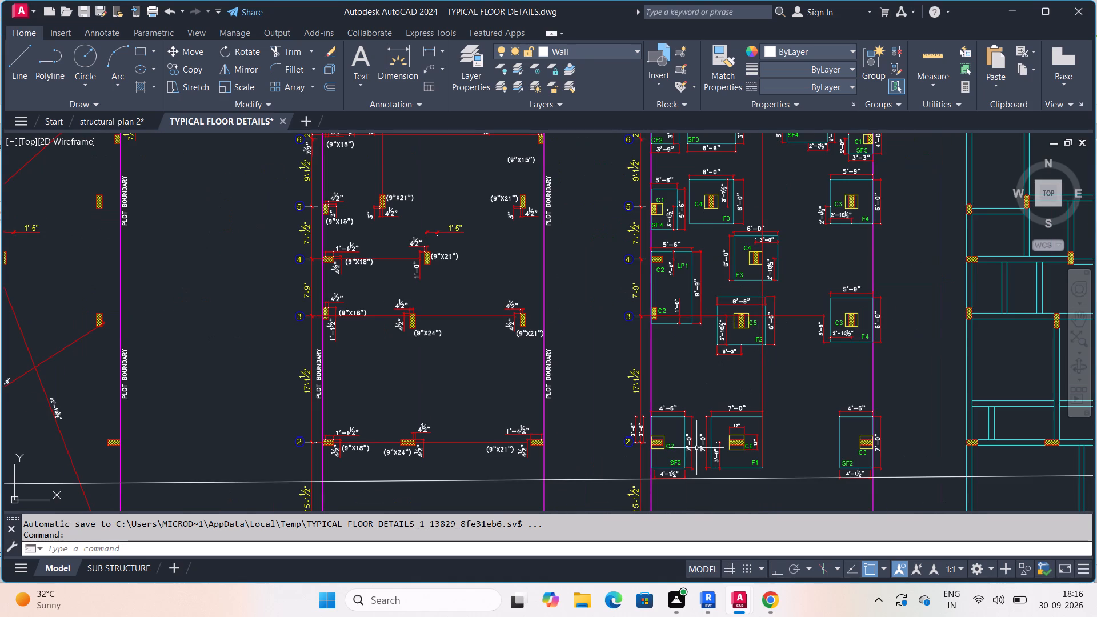
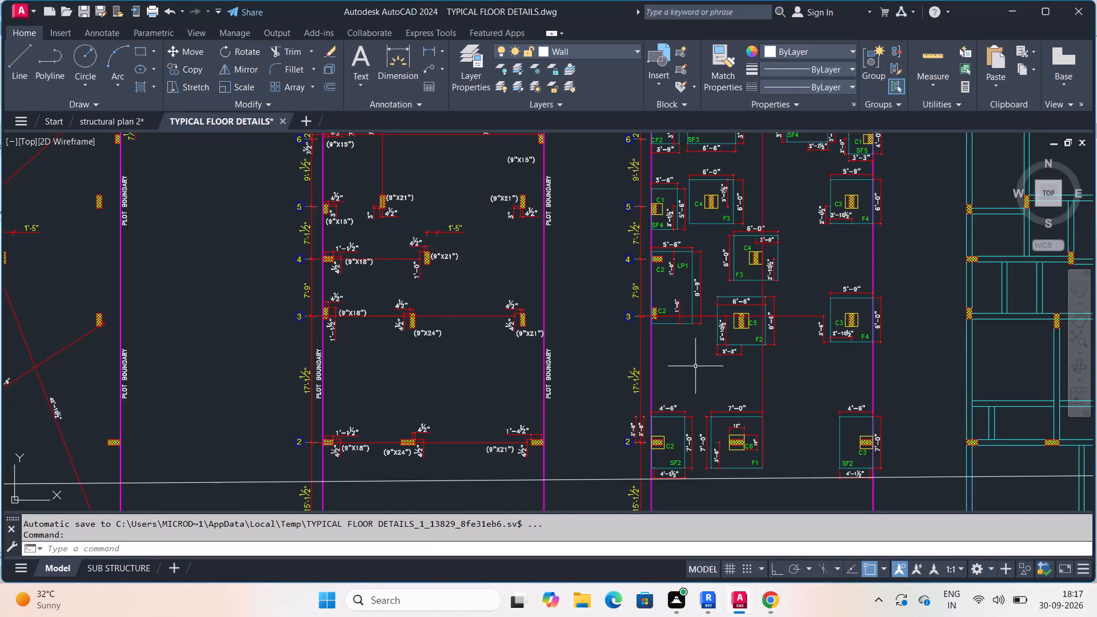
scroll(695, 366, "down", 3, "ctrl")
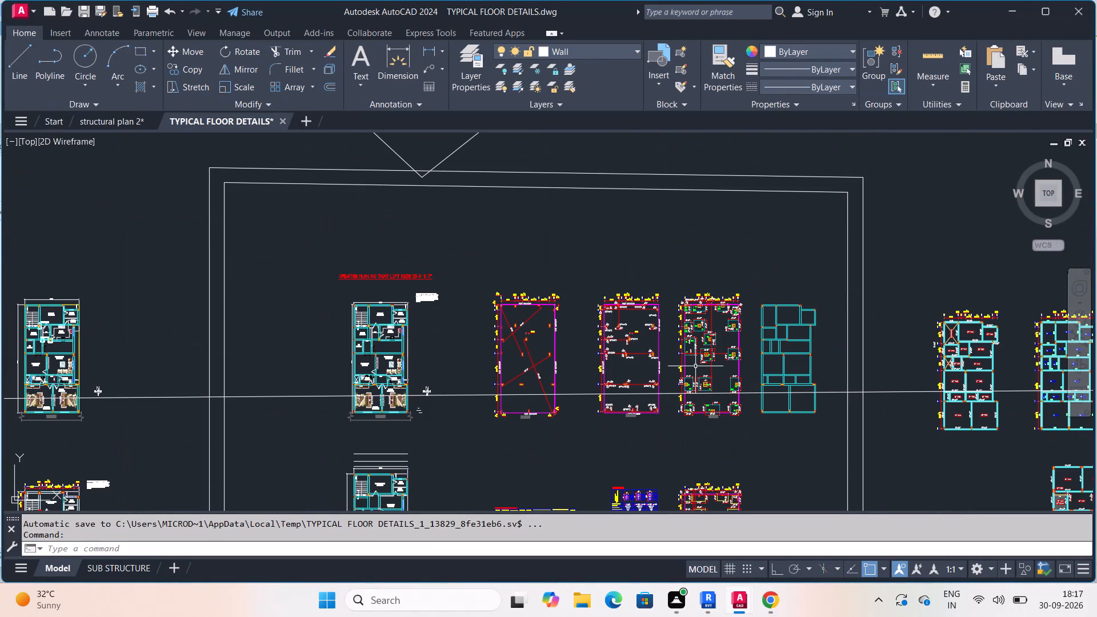
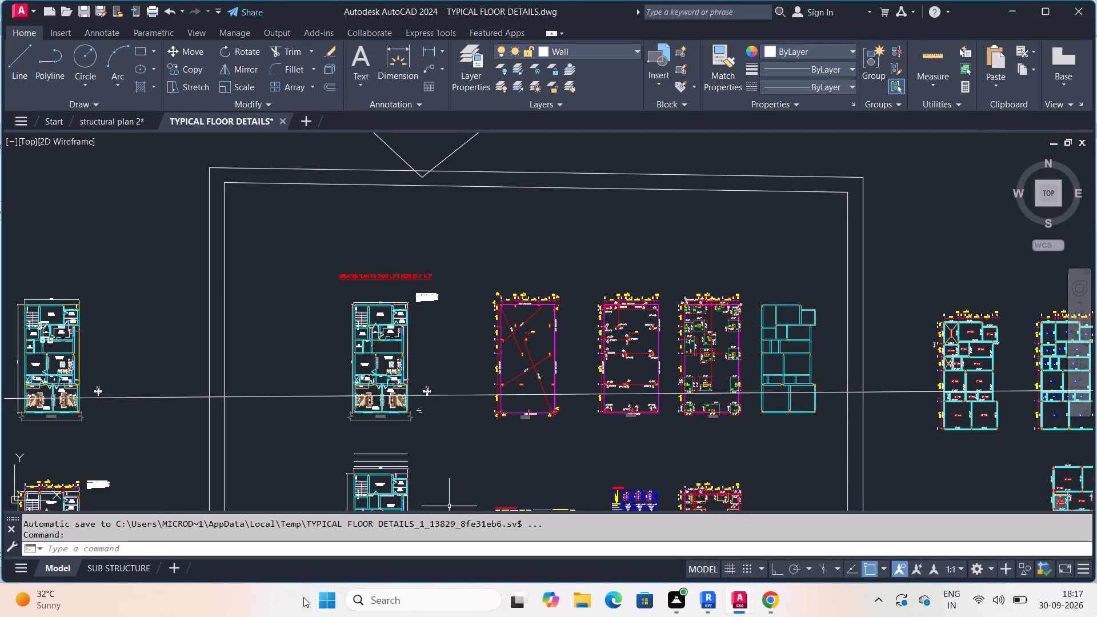
Examine the column layout and footing layout plans, checking column sizes and their offsets from the grid lines, especially along grid 3.
scroll(616, 376, "down", 4)
scroll(623, 378, "up", 10)
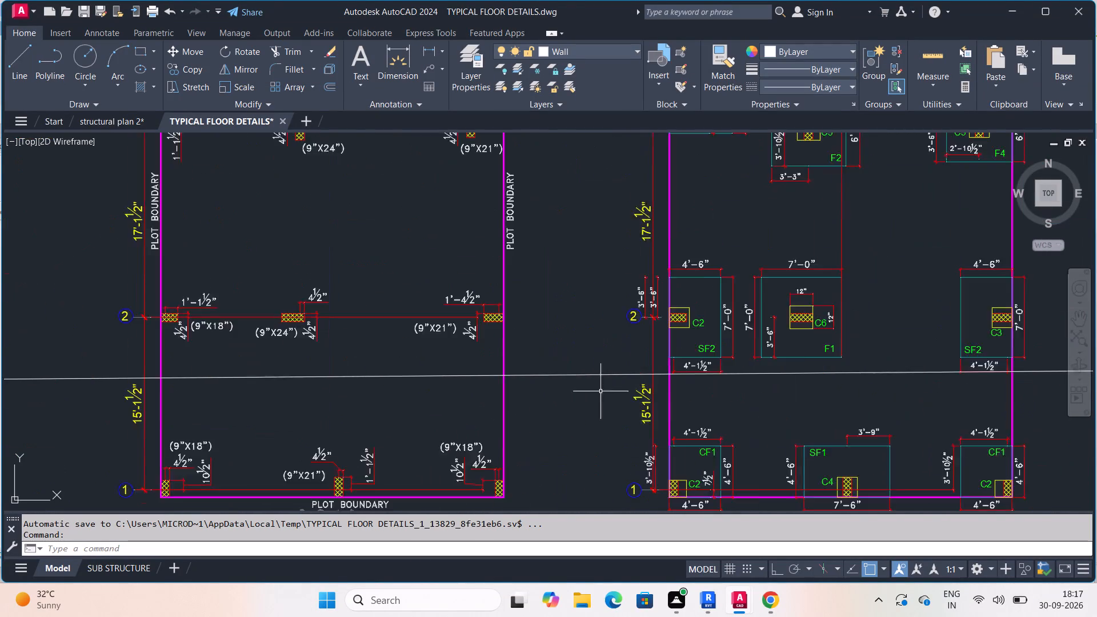
middle_click_drag(534, 387, 508, 361)
scroll(522, 376, "down", 4)
scroll(563, 343, "up", 4)
scroll(570, 338, "down", 4)
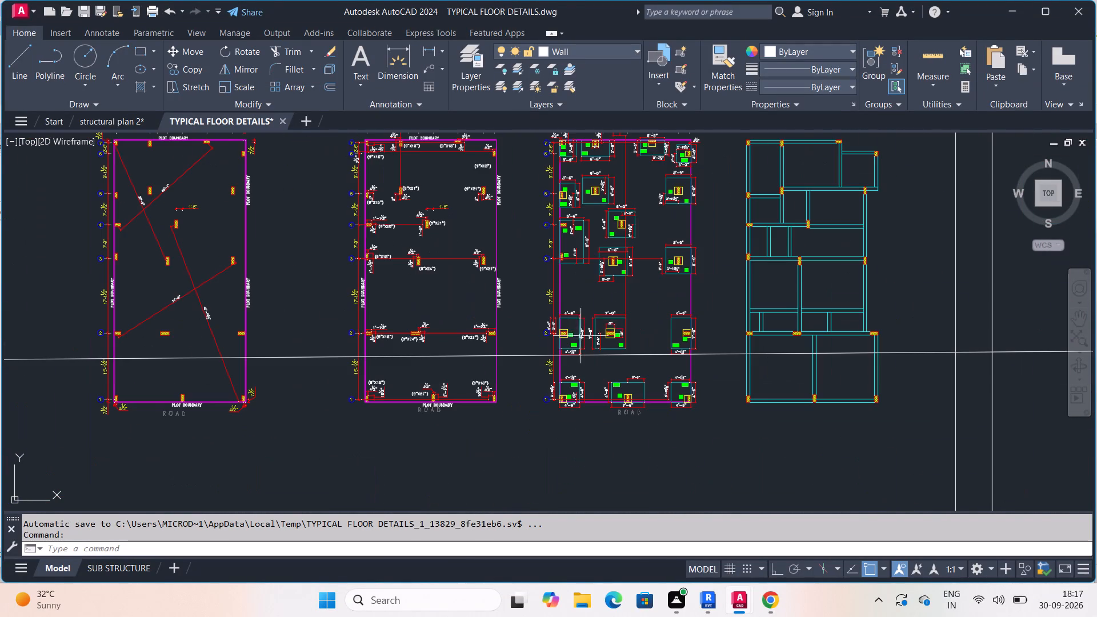
scroll(377, 263, "up", 2)
scroll(451, 259, "up", 3)
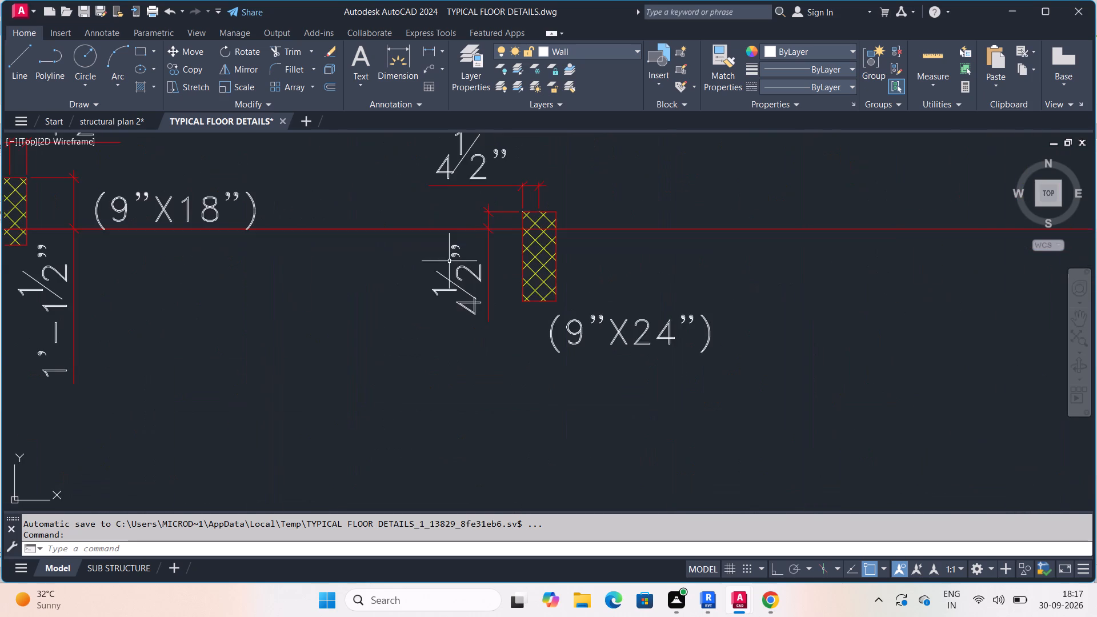
middle_click_drag(449, 261, 472, 336)
scroll(472, 336, "down", 1)
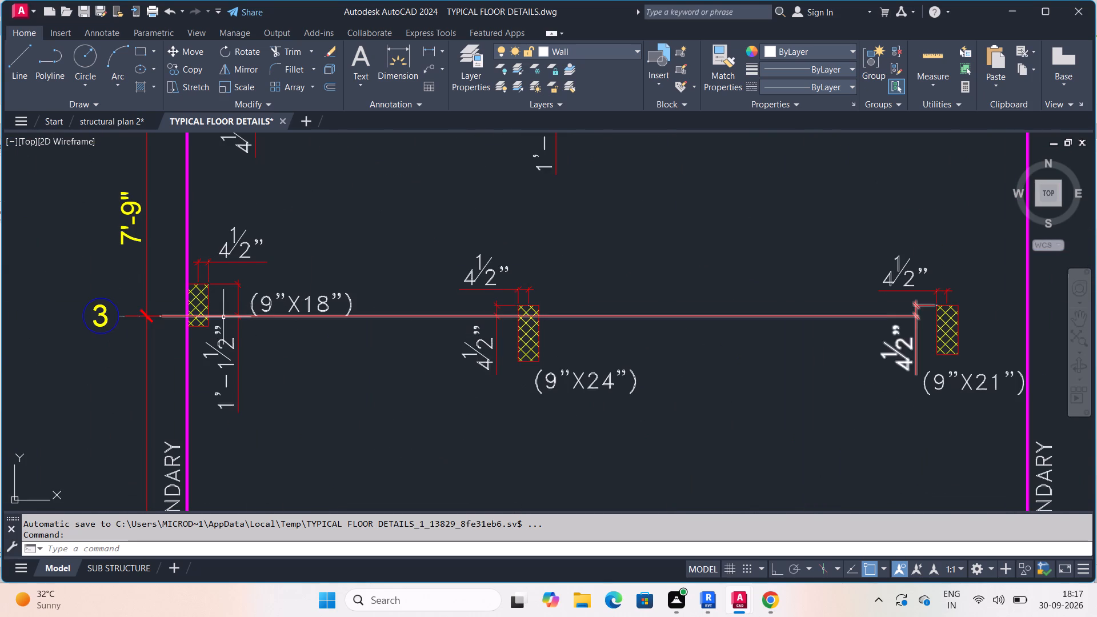
scroll(470, 328, "down", 3)
scroll(489, 326, "up", 3)
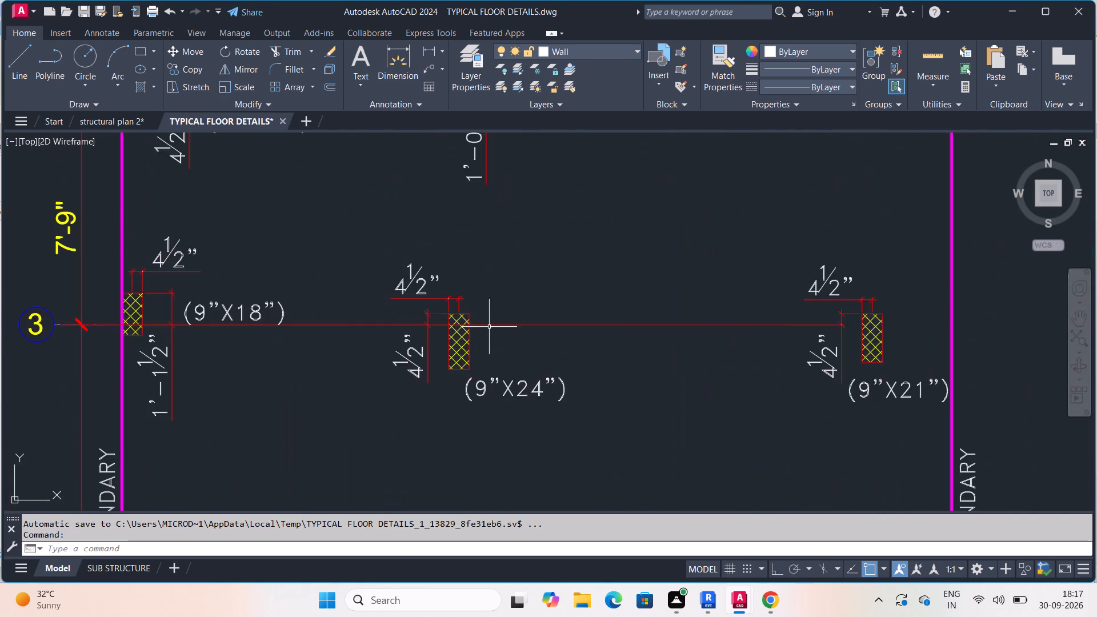
scroll(488, 330, "up", 2)
scroll(487, 330, "down", 3)
scroll(498, 348, "up", 2)
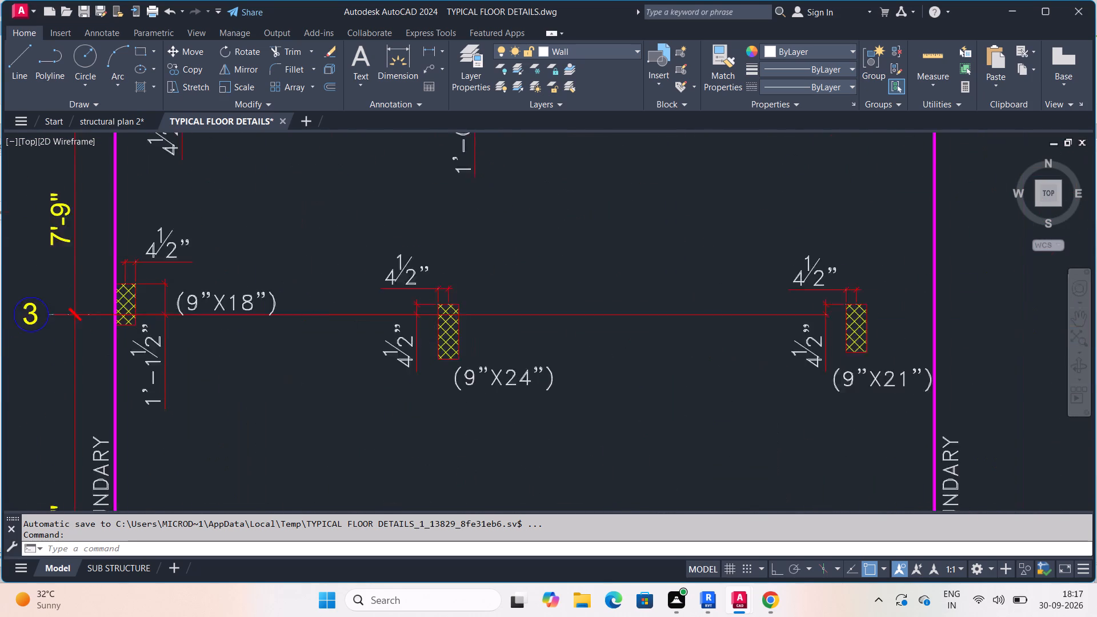
scroll(485, 307, "down", 2)
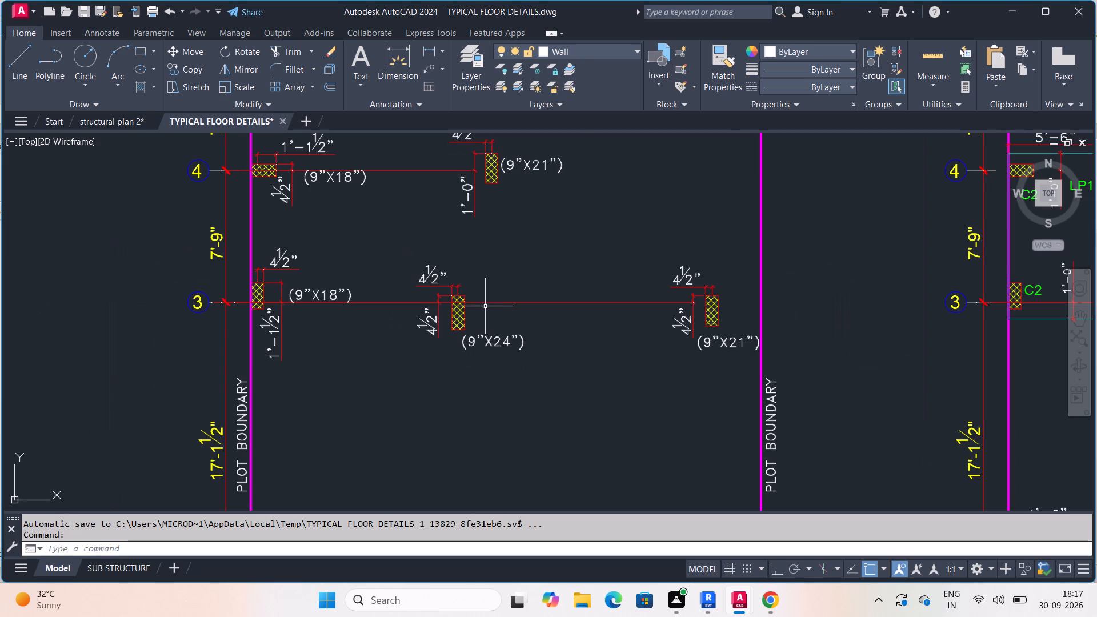
scroll(488, 305, "down", 3)
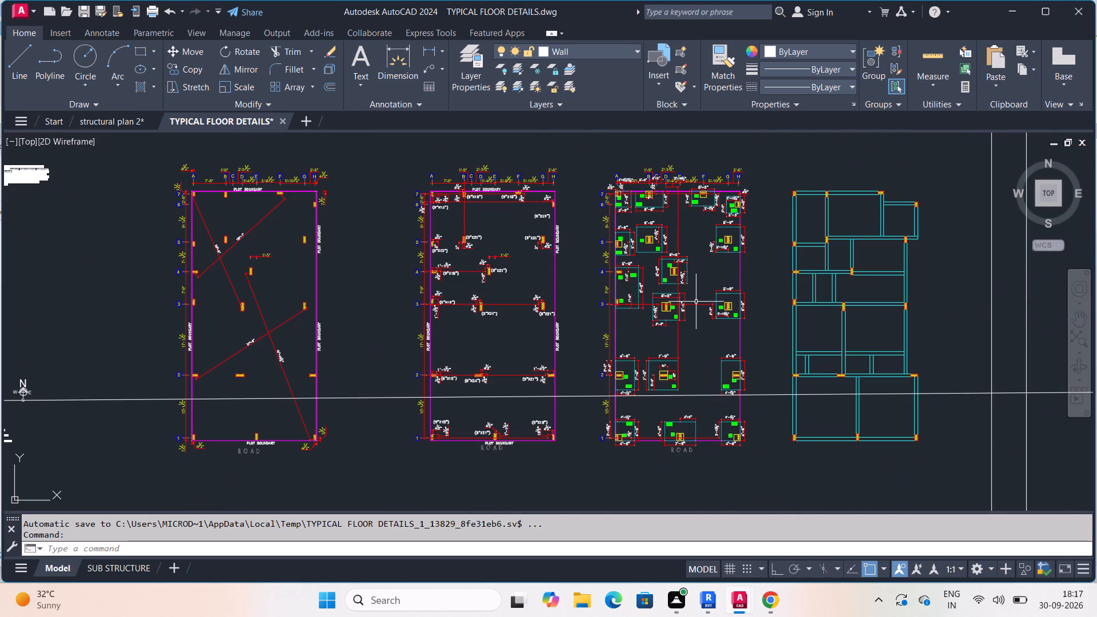
scroll(677, 310, "up", 3)
scroll(635, 303, "down", 4)
Review the isolated footing schedule for footing sizes, footing types, pedestal sizes and reinforcement.
middle_click_drag(479, 351, 667, 167)
scroll(497, 328, "up", 2)
scroll(646, 345, "up", 1)
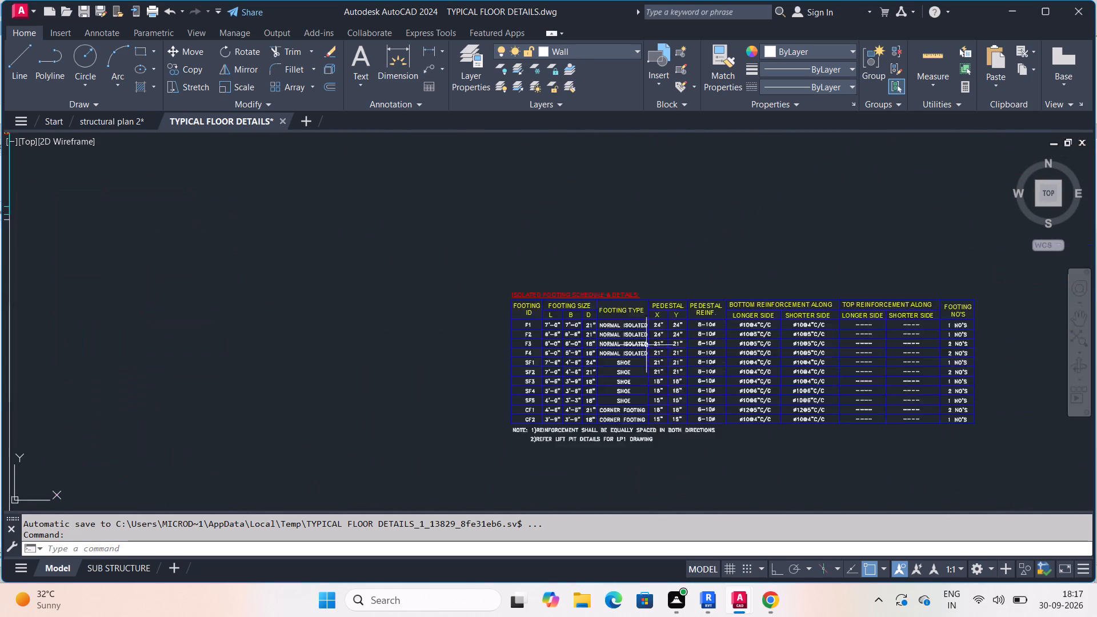
scroll(646, 345, "up", 1)
middle_click_drag(646, 345, 534, 332)
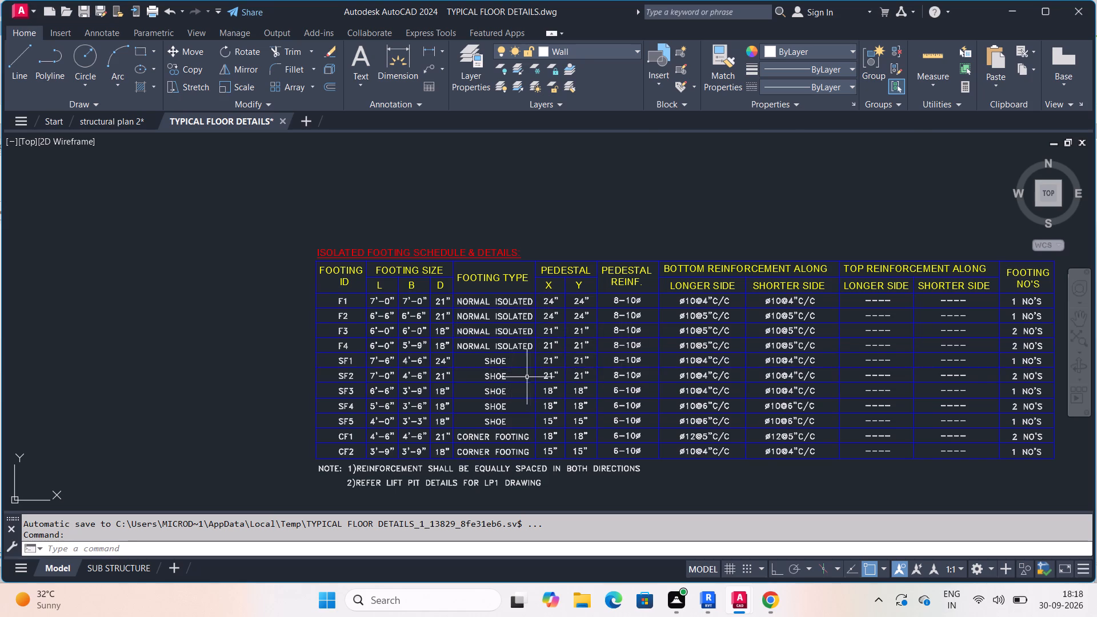
scroll(533, 379, "up", 2)
middle_click_drag(583, 364, 560, 342)
scroll(575, 353, "down", 2)
middle_click_drag(646, 386, 571, 368)
scroll(640, 386, "down", 1)
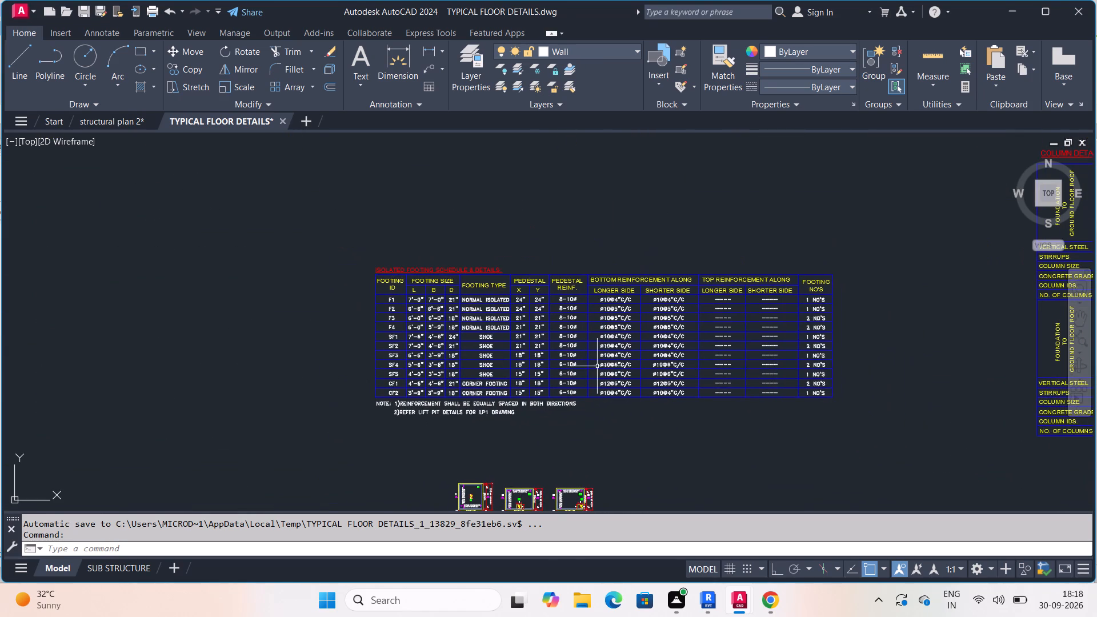
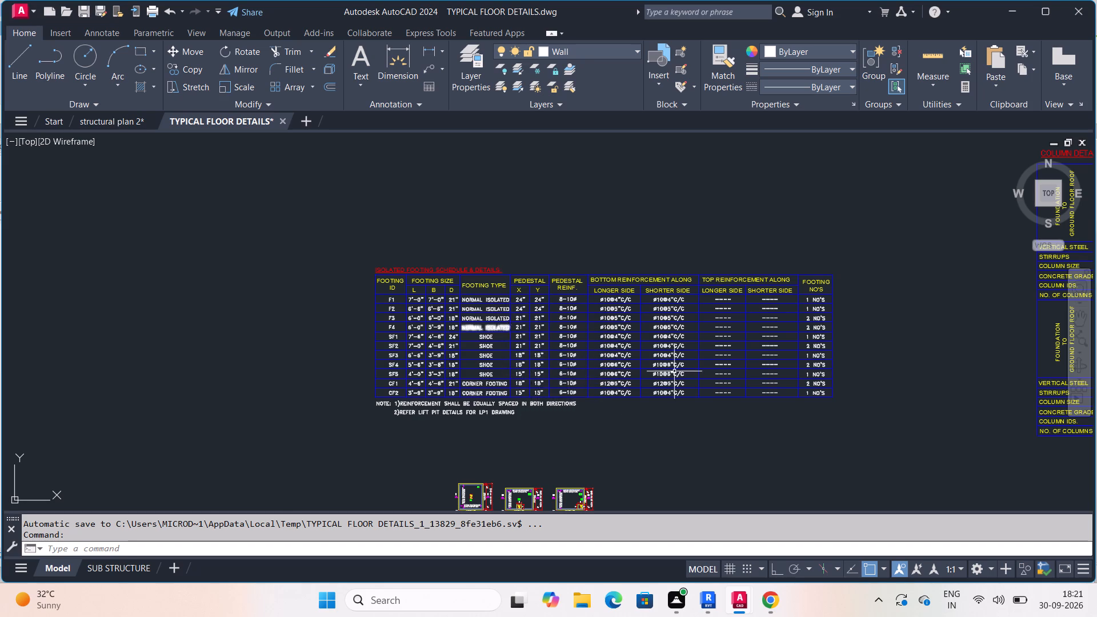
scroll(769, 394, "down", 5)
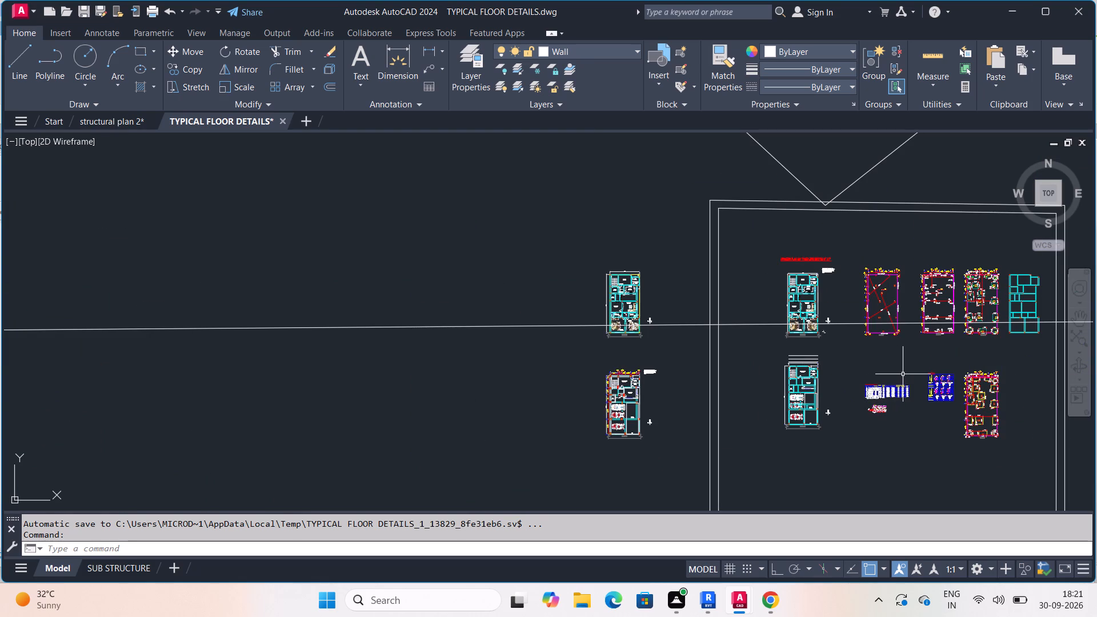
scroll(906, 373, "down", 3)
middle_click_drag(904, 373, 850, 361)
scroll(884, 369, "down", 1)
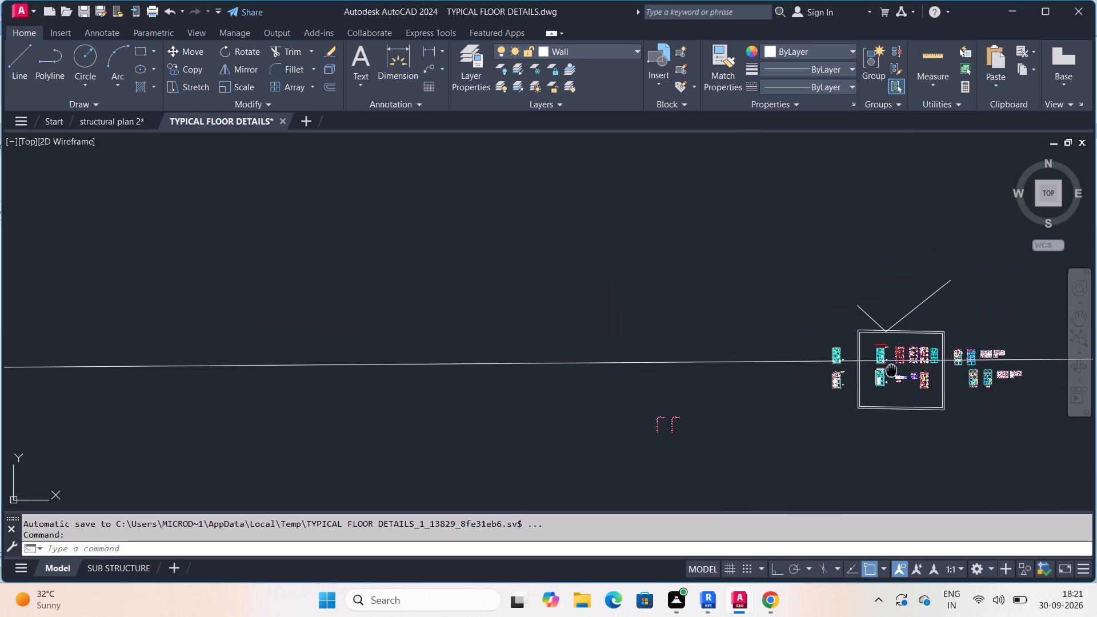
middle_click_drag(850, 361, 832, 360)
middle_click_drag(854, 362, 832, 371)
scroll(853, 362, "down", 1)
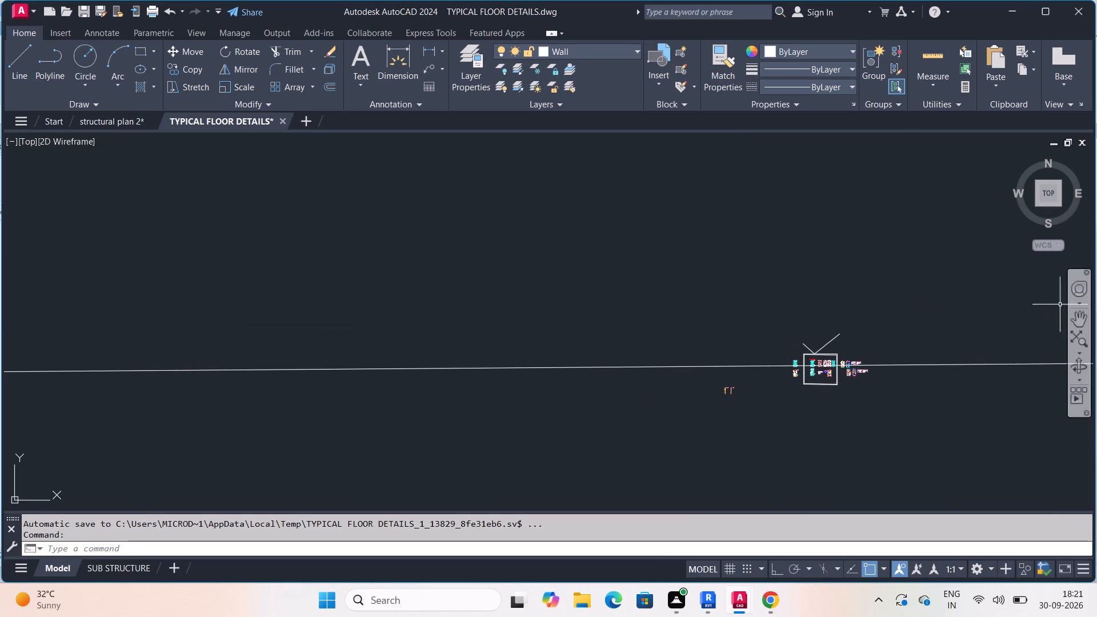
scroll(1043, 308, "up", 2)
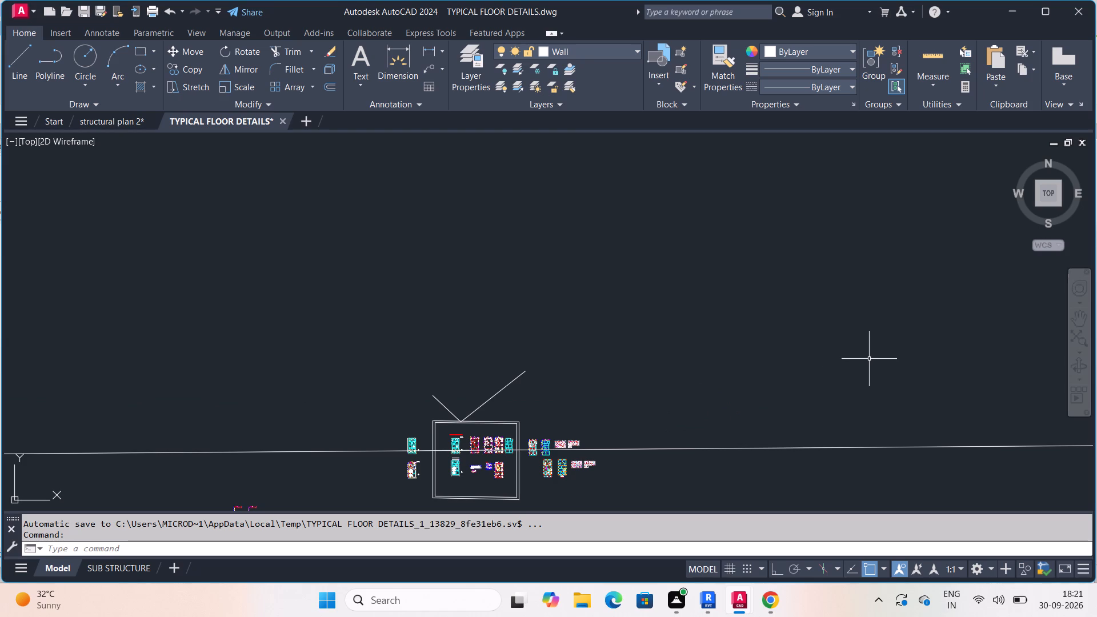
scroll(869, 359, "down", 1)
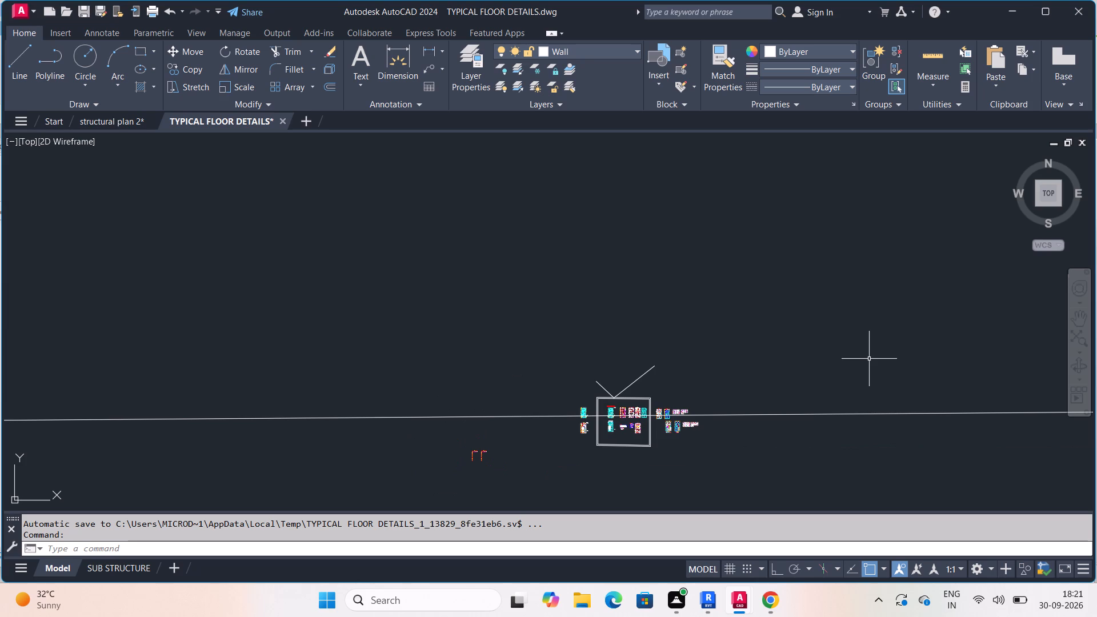
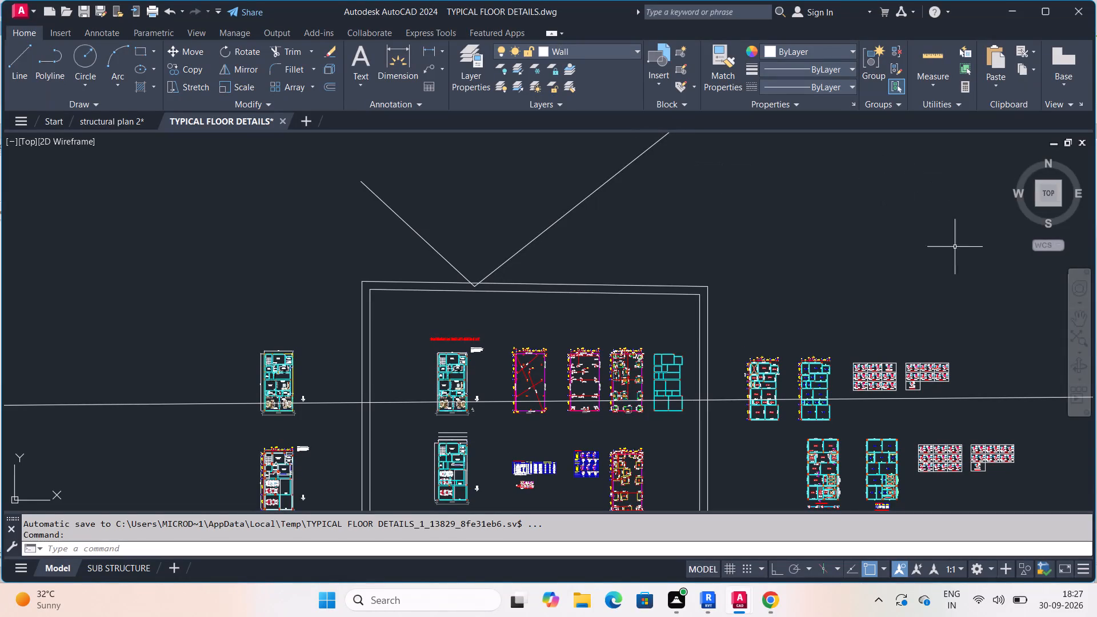
Save the TYPICAL FLOOR DETAILS drawing.
scroll(806, 319, "down", 1)
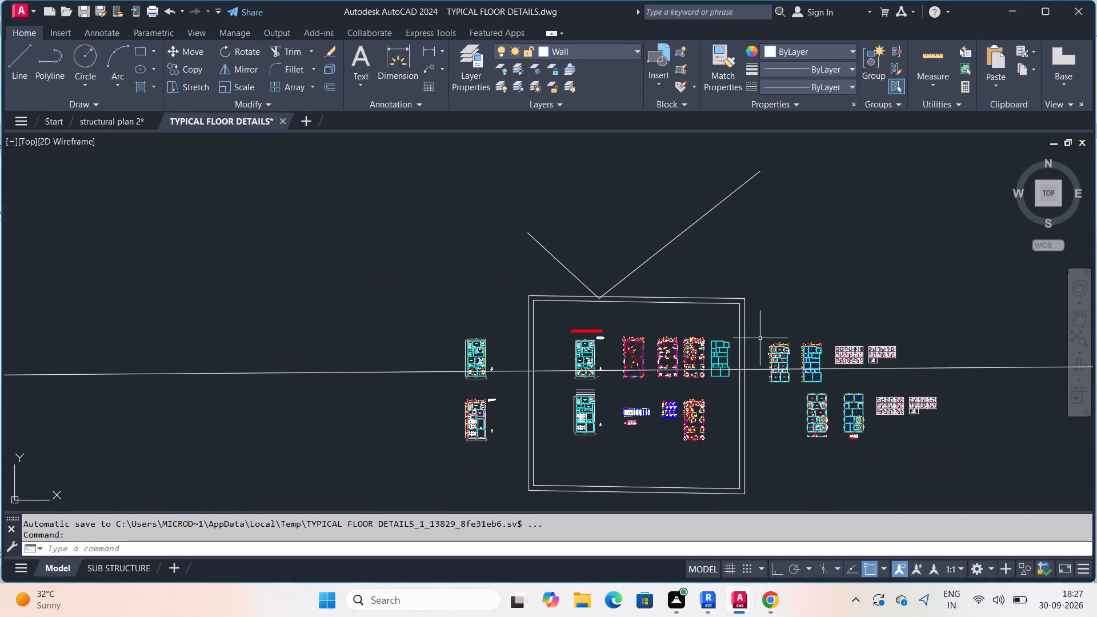
key("ctrl+s")
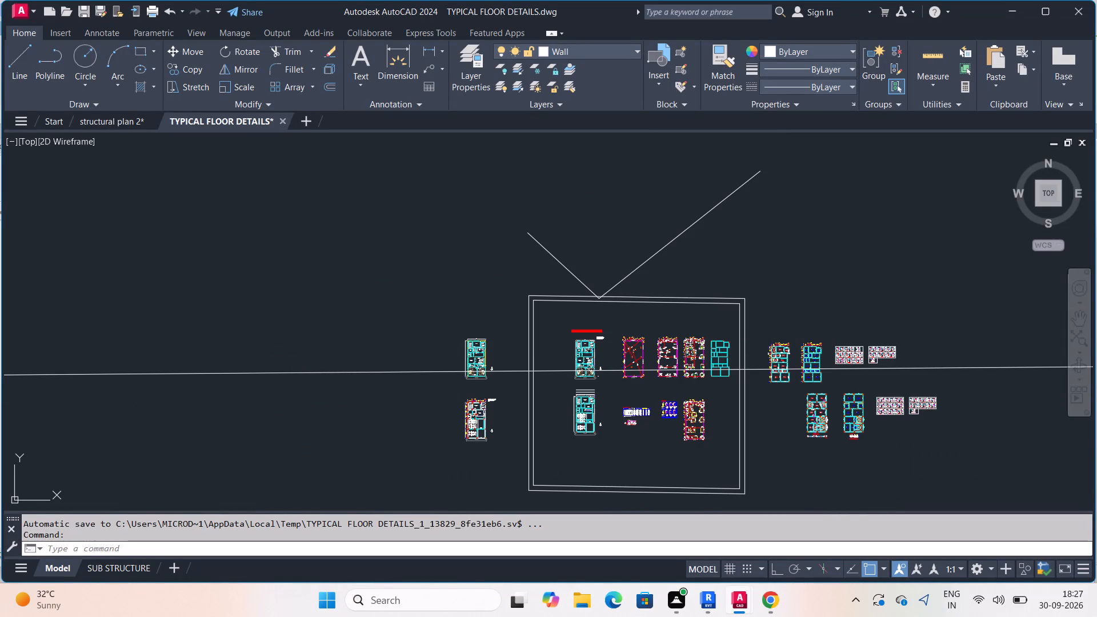
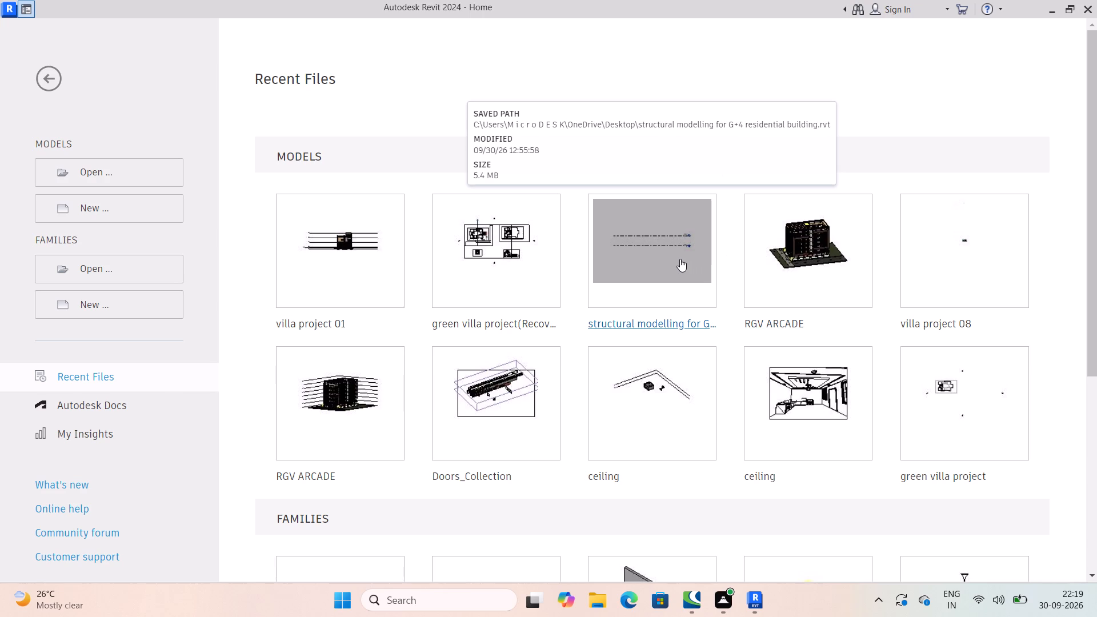
Open the recent project "structural modelling for G+4 residential building" in Revit.
double_click(680, 259)
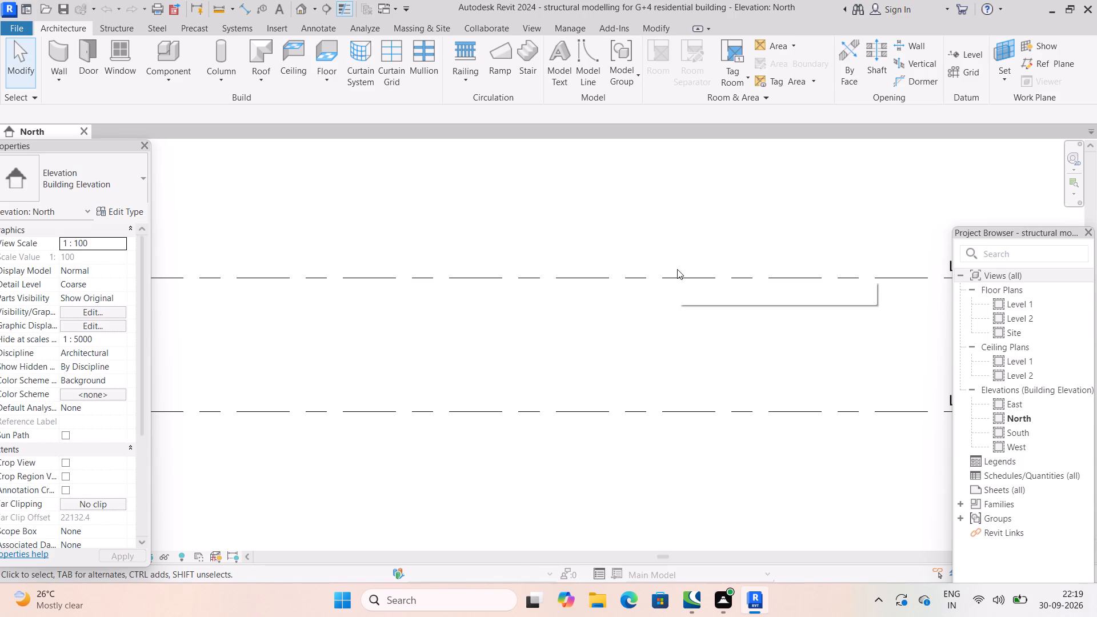
scroll(489, 438, "down", 3)
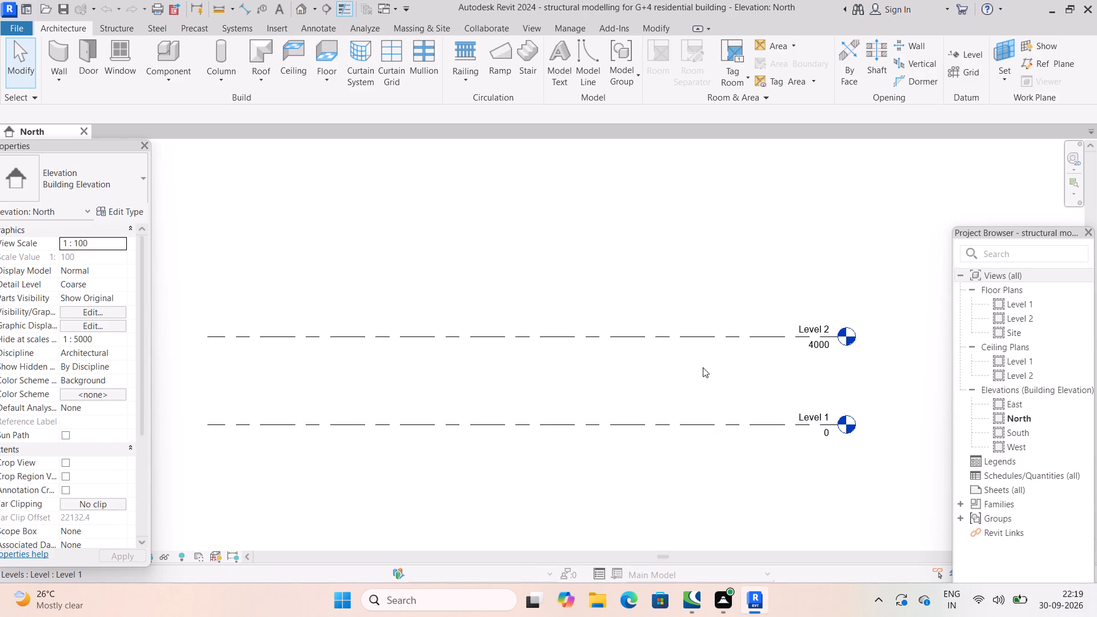
scroll(680, 362, "down", 3)
middle_click_drag(591, 342, 721, 342)
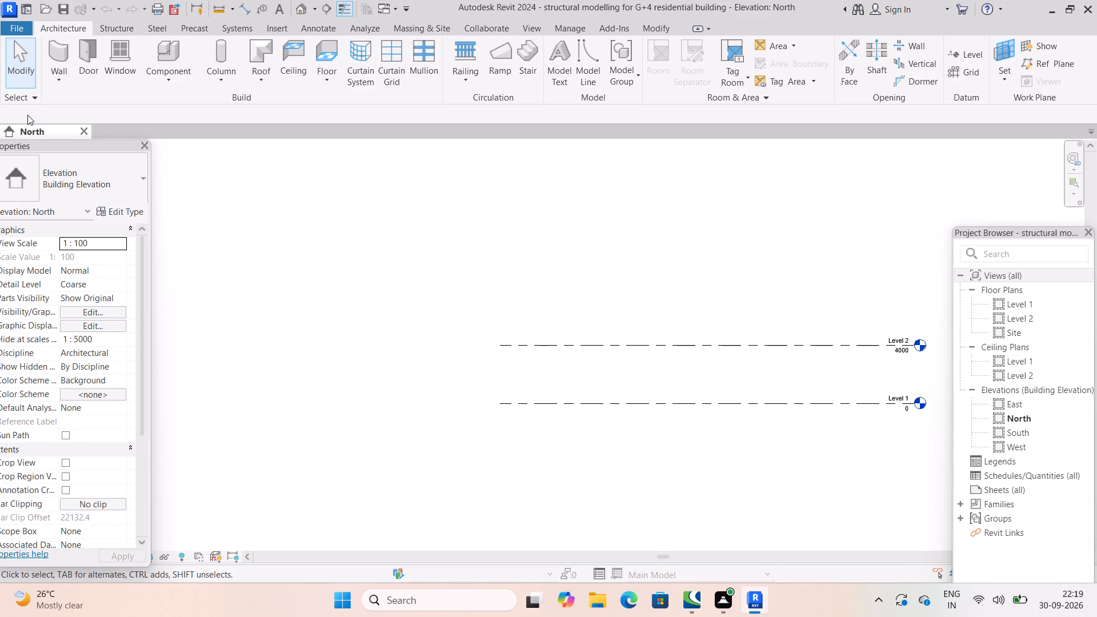
Look through the recent documents list and pin chandelier_8223.rfa in it.
left_click(19, 27)
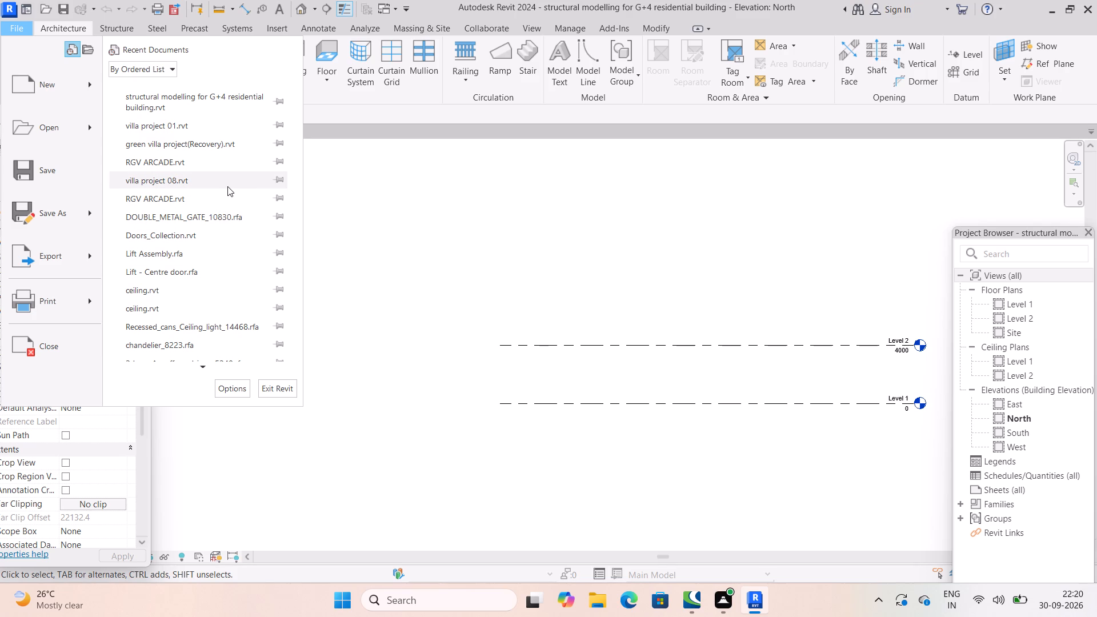
scroll(227, 186, "up", 11)
scroll(221, 186, "down", 5)
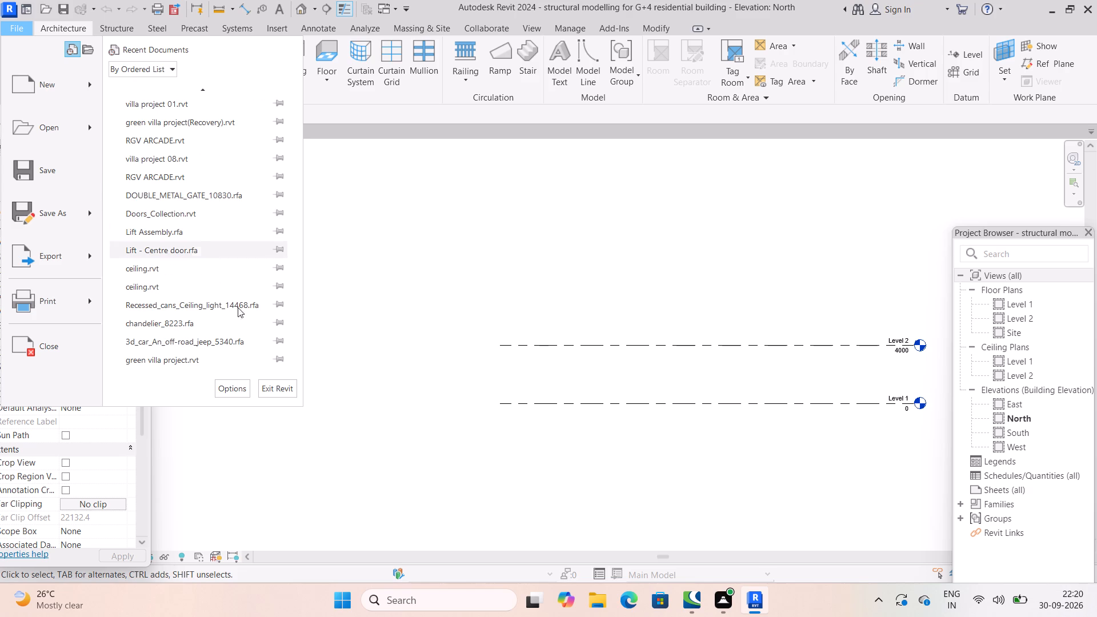
right_click(280, 322)
left_click(279, 321)
scroll(283, 329, "up", 4)
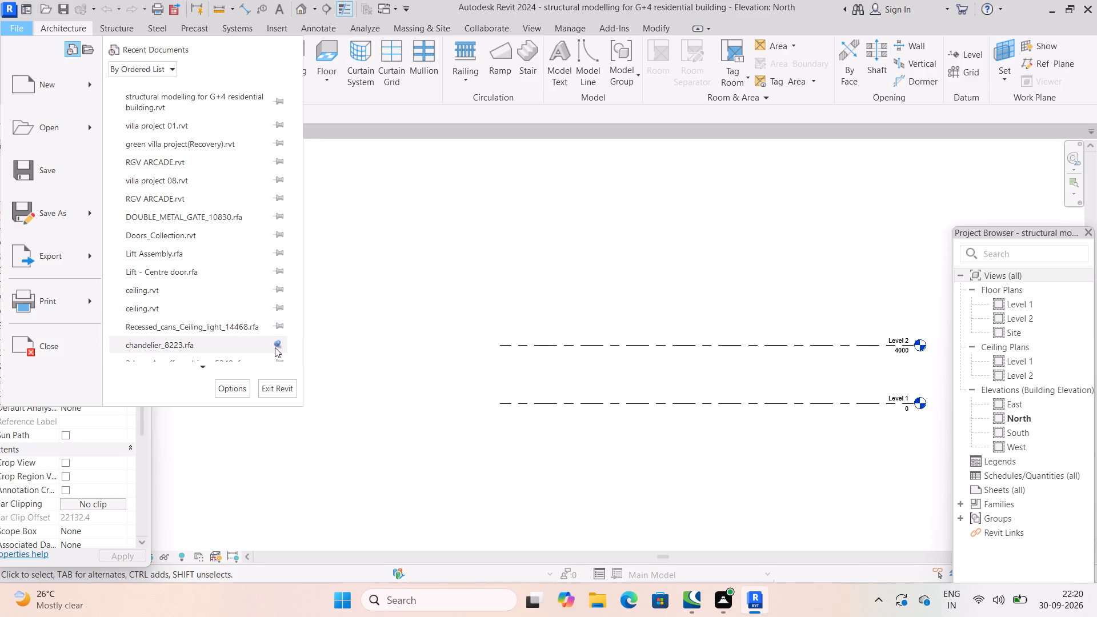
scroll(275, 347, "down", 4)
right_click(280, 322)
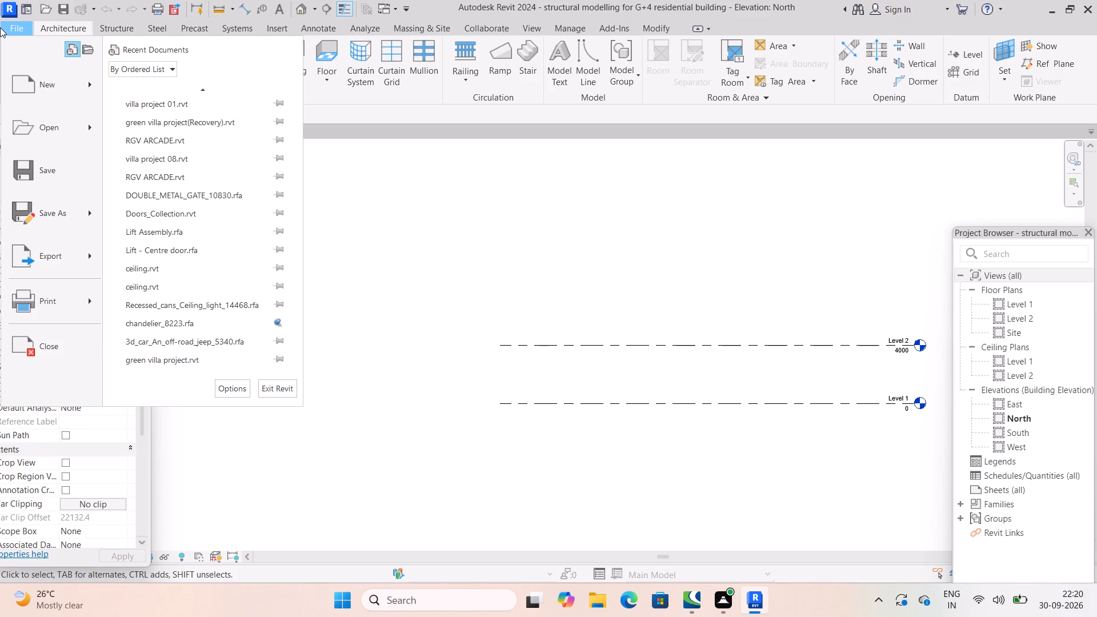
left_click(510, 236)
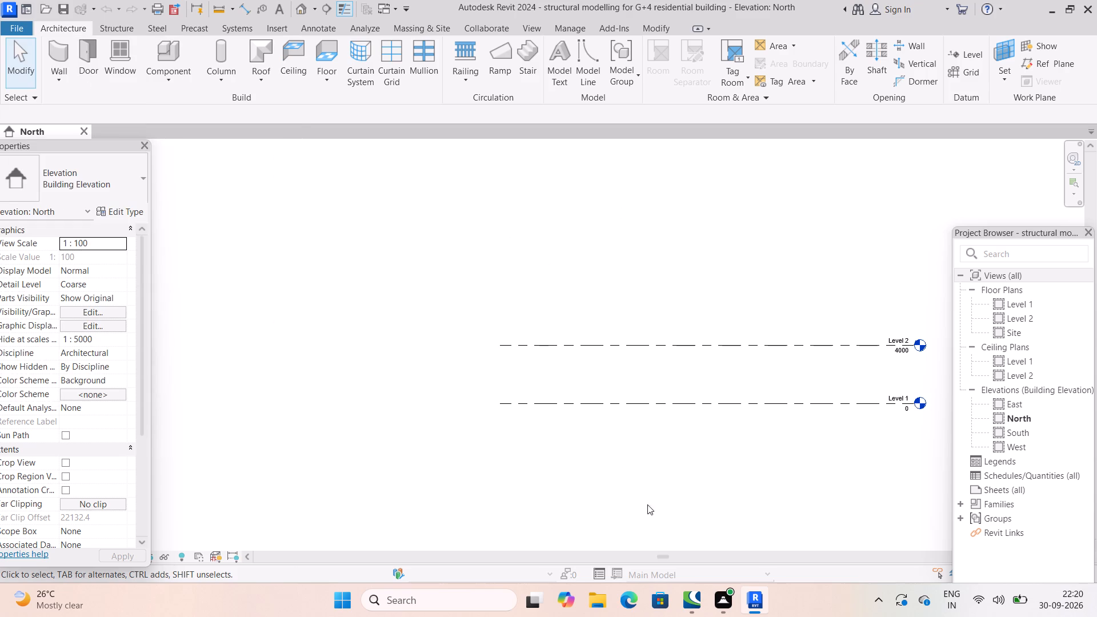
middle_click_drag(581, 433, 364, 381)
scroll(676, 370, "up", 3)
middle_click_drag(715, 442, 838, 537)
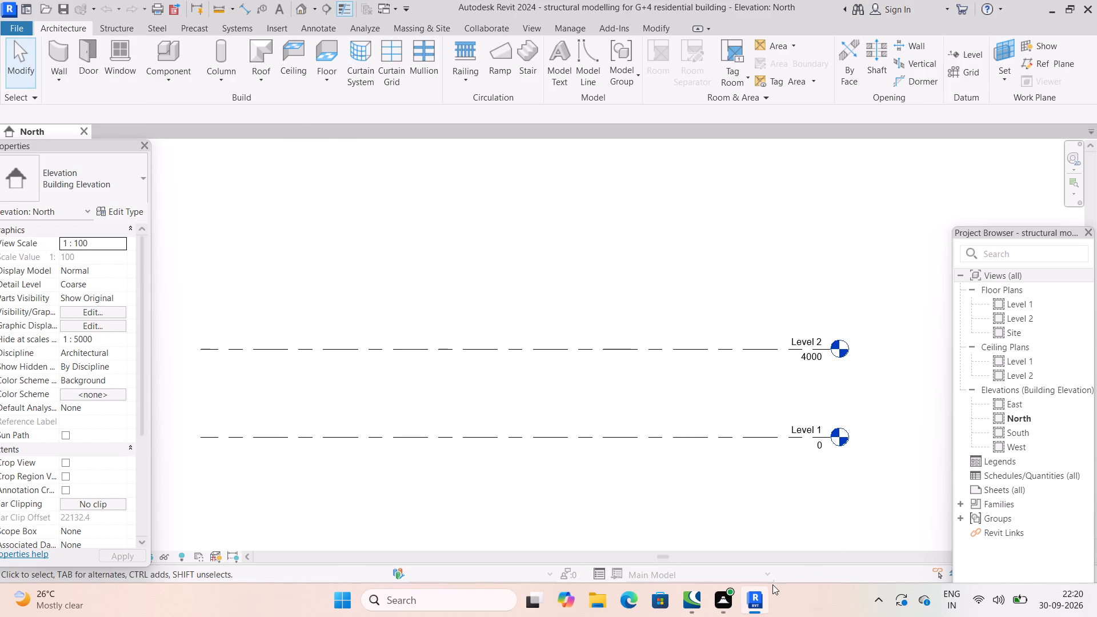
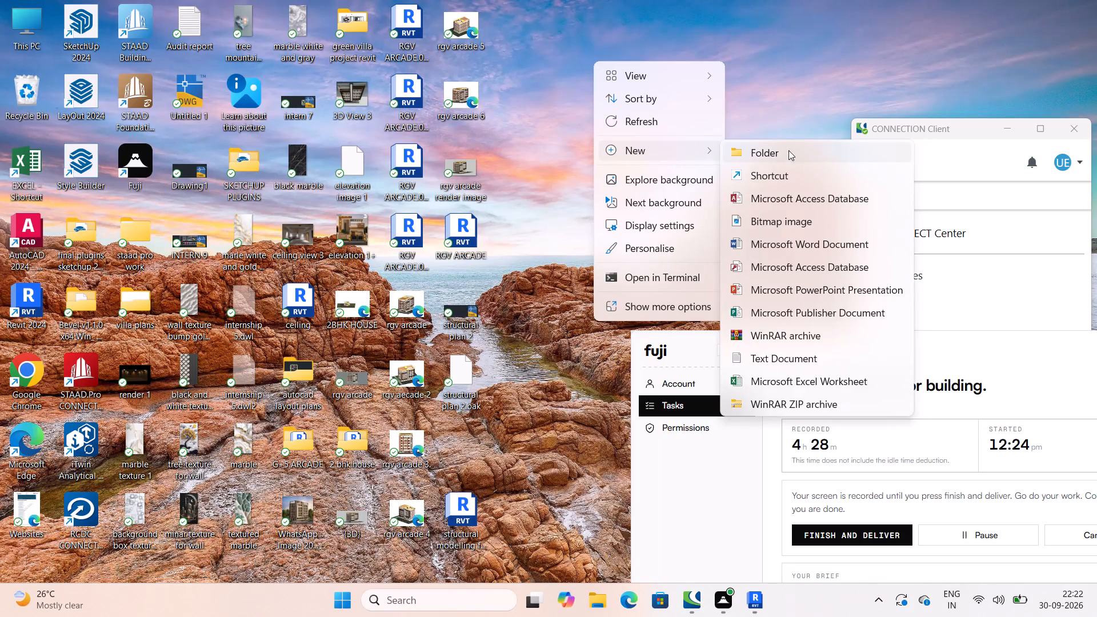
Create a new folder on the desktop named RGV Arcade.
left_click(764, 155)
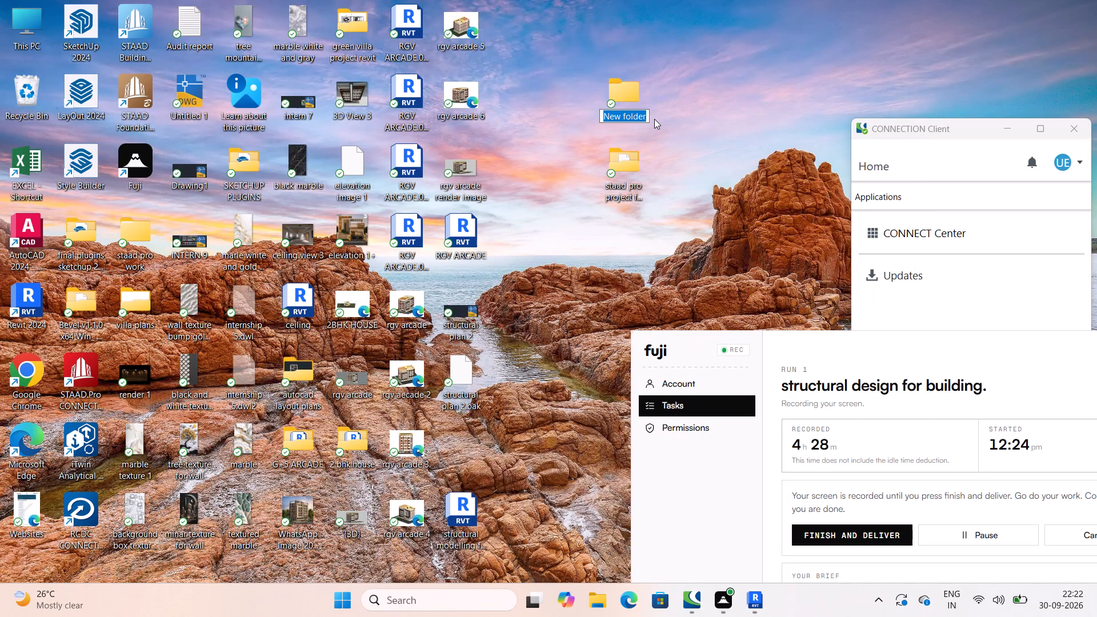
type("rgv")
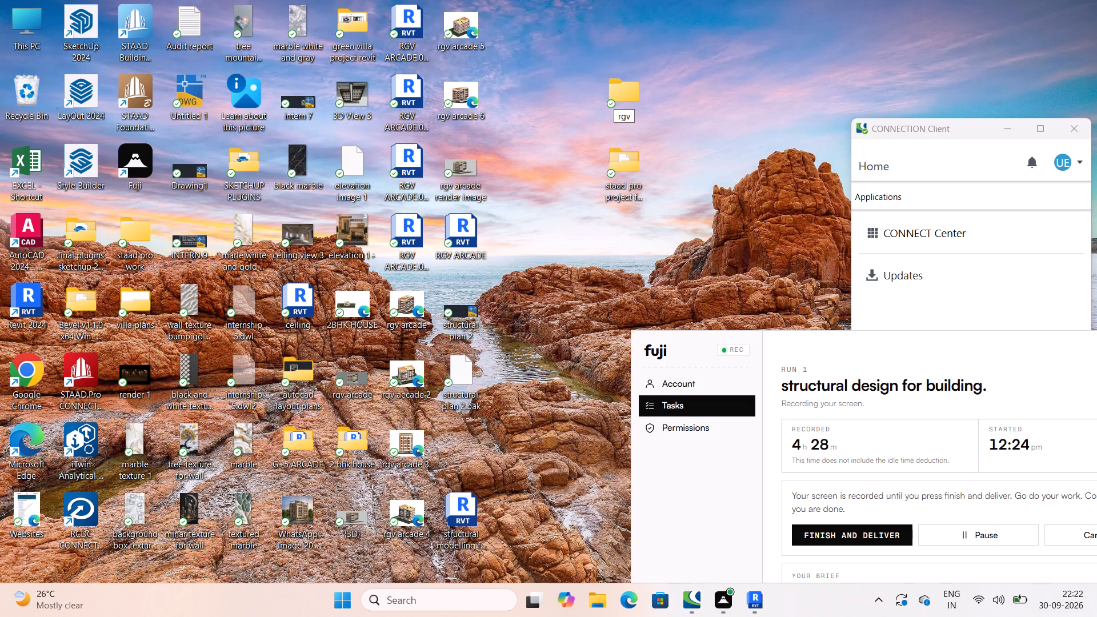
key("BackSpace")
key("BackSpace")
key("BackSpace")
type("RGV")
key("space")
type("A")
type("rcade")
left_click(704, 123)
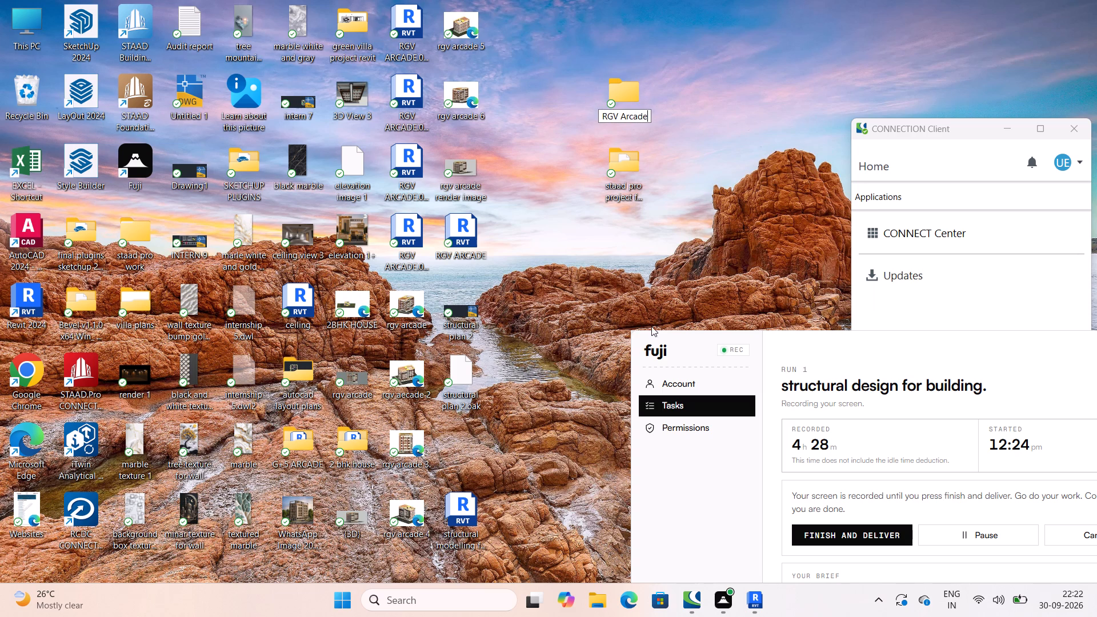
Move the RGV ARCADE Revit project file and its four numbered backup files from the desktop into the RGV Arcade folder.
left_click_drag(406, 18, 565, 148)
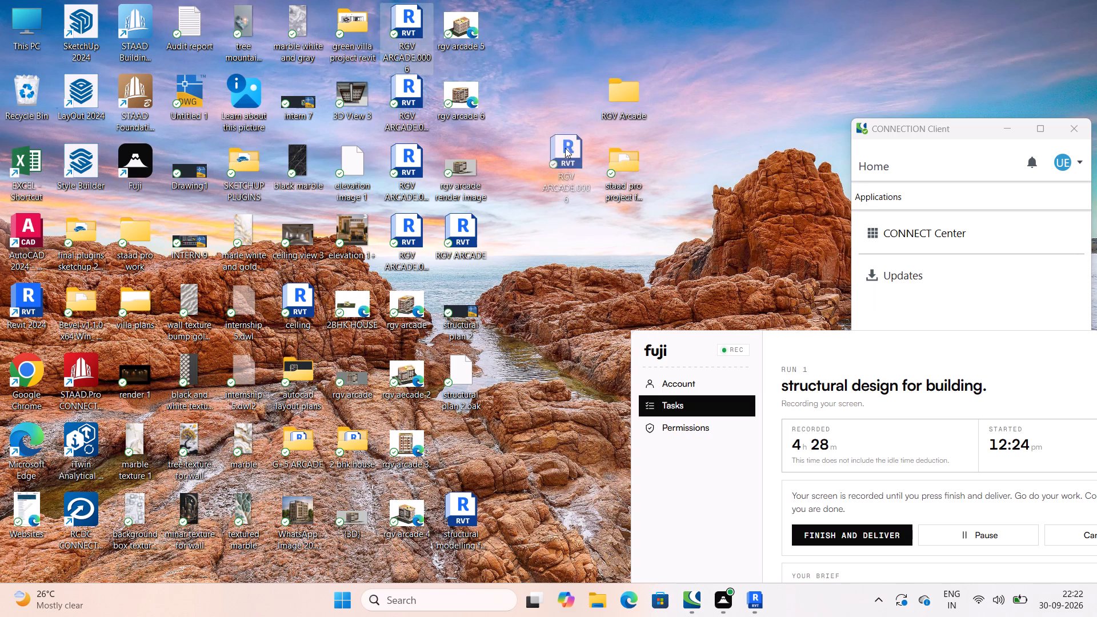
left_click_drag(565, 148, 628, 94)
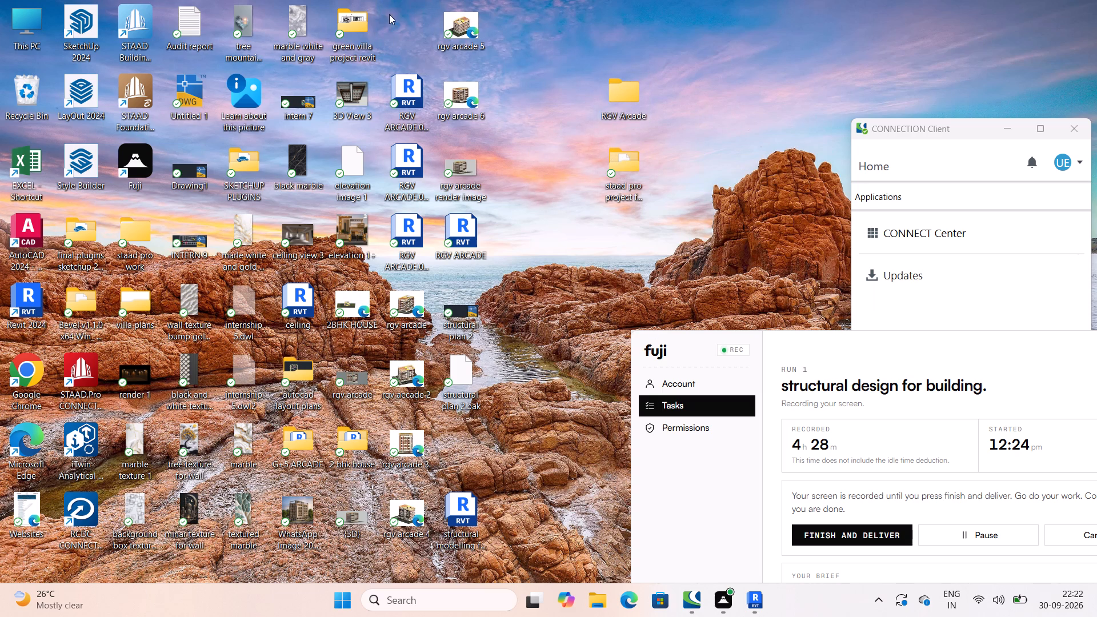
left_click_drag(409, 91, 622, 101)
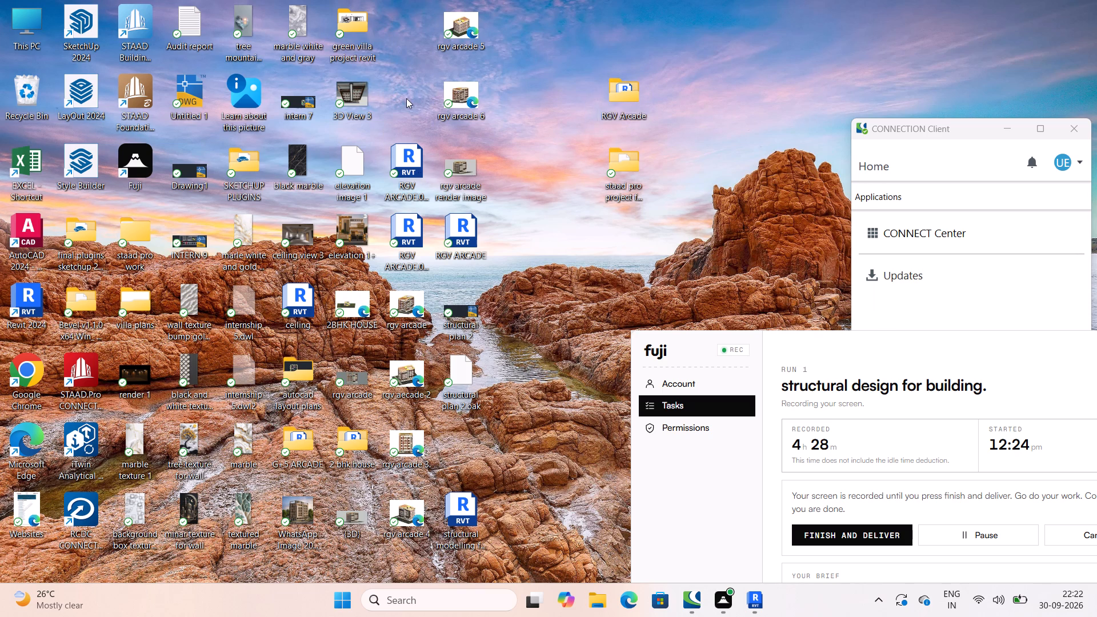
left_click_drag(405, 157, 619, 98)
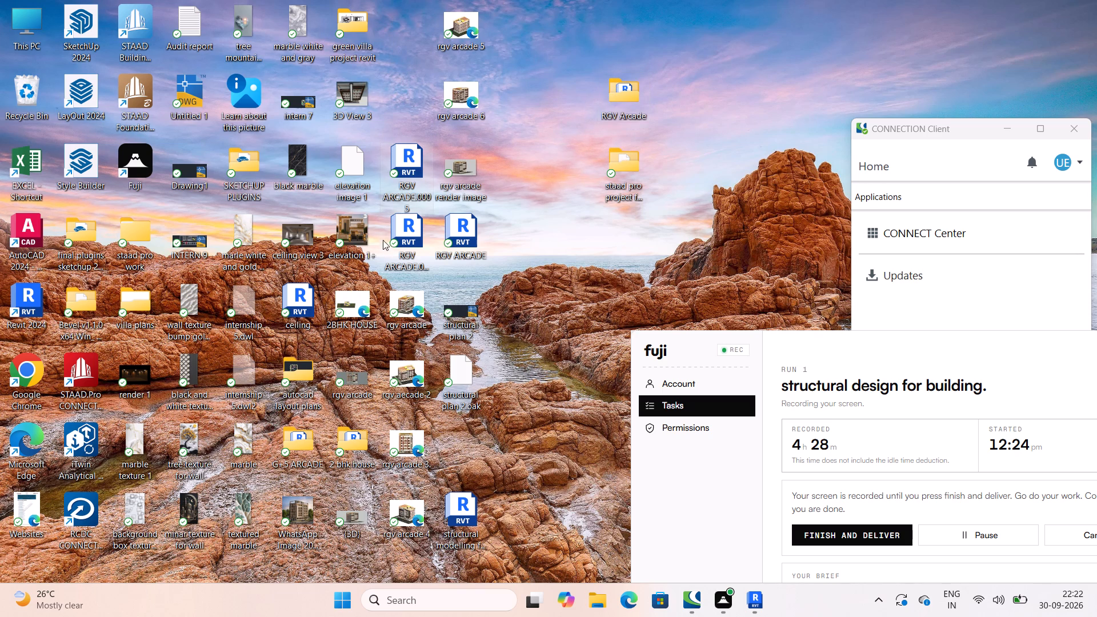
left_click_drag(401, 235, 614, 110)
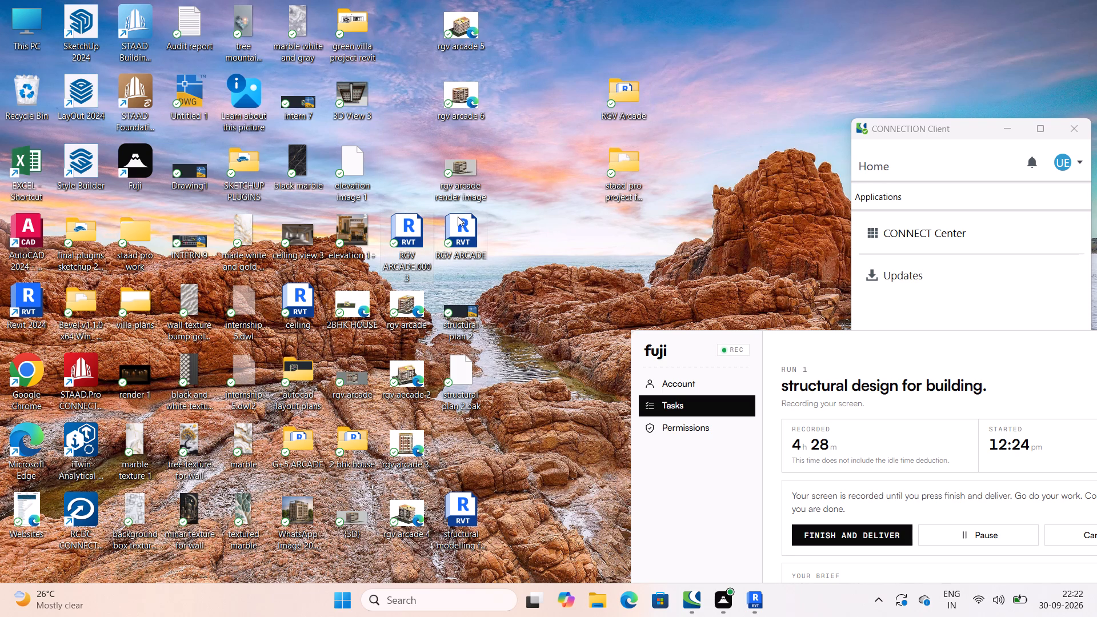
left_click_drag(463, 219, 628, 93)
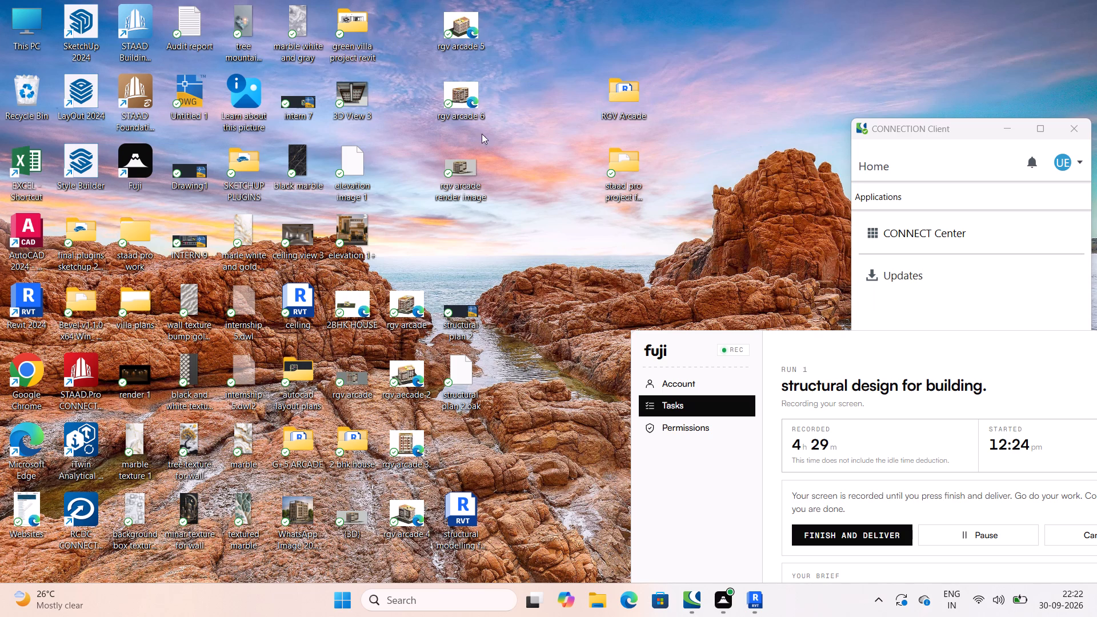
Move the images rgv arcade 5, rgv arcade 6, rgv arcade render image, rgv arcade and rgv arcade 2 into the RGV Arcade folder.
left_click_drag(471, 30, 643, 98)
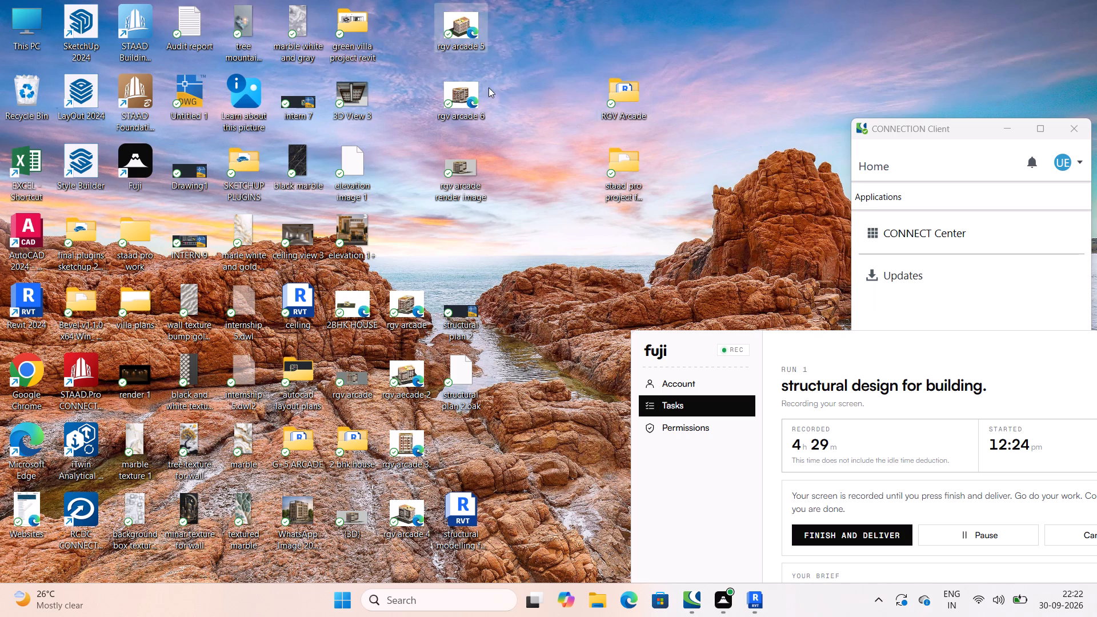
left_click_drag(461, 91, 629, 87)
left_click_drag(452, 173, 591, 113)
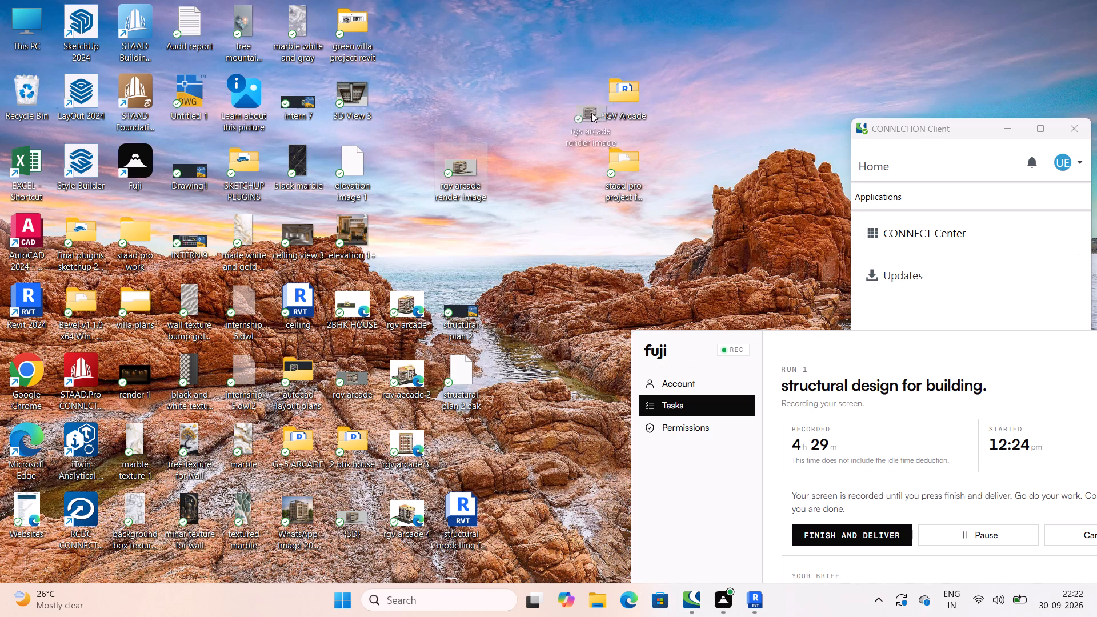
left_click_drag(591, 113, 608, 103)
left_click_drag(406, 300, 549, 181)
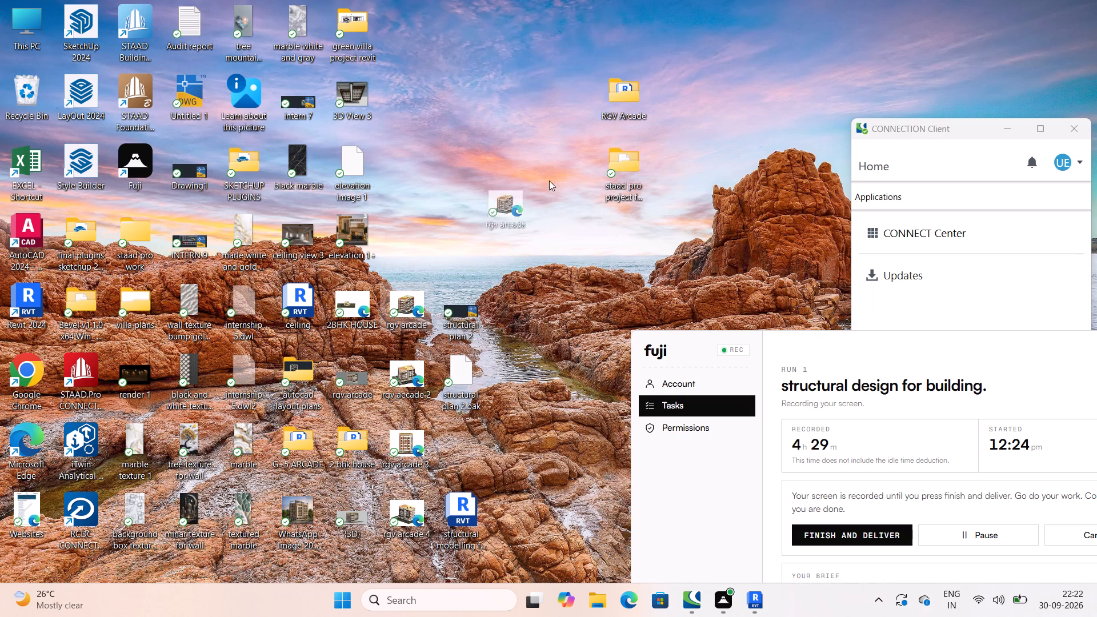
left_click_drag(549, 181, 622, 84)
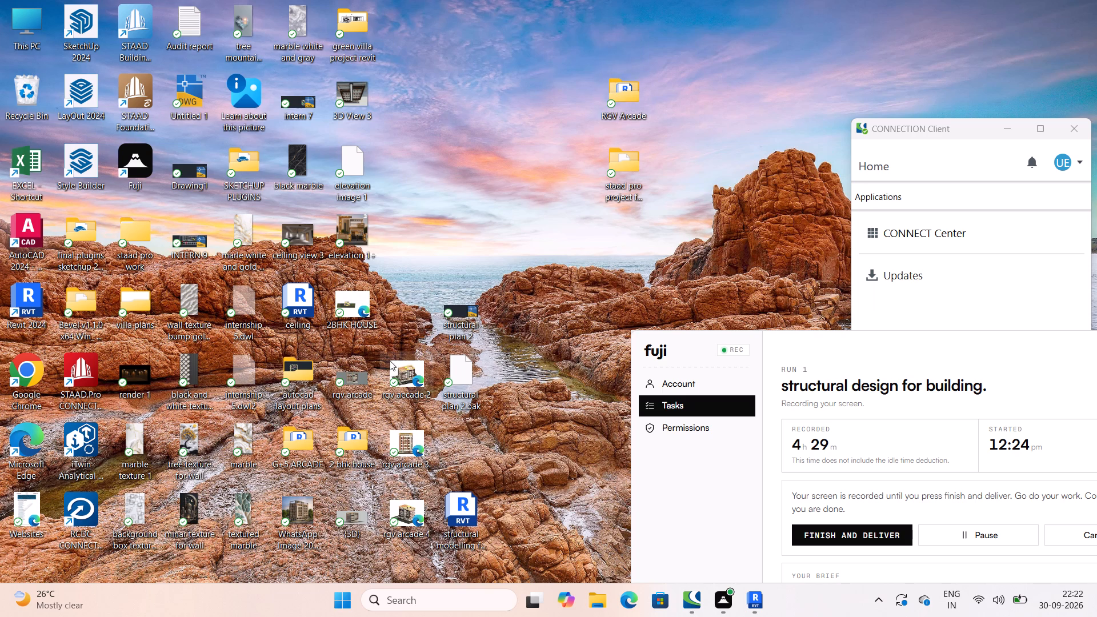
left_click_drag(398, 359, 638, 82)
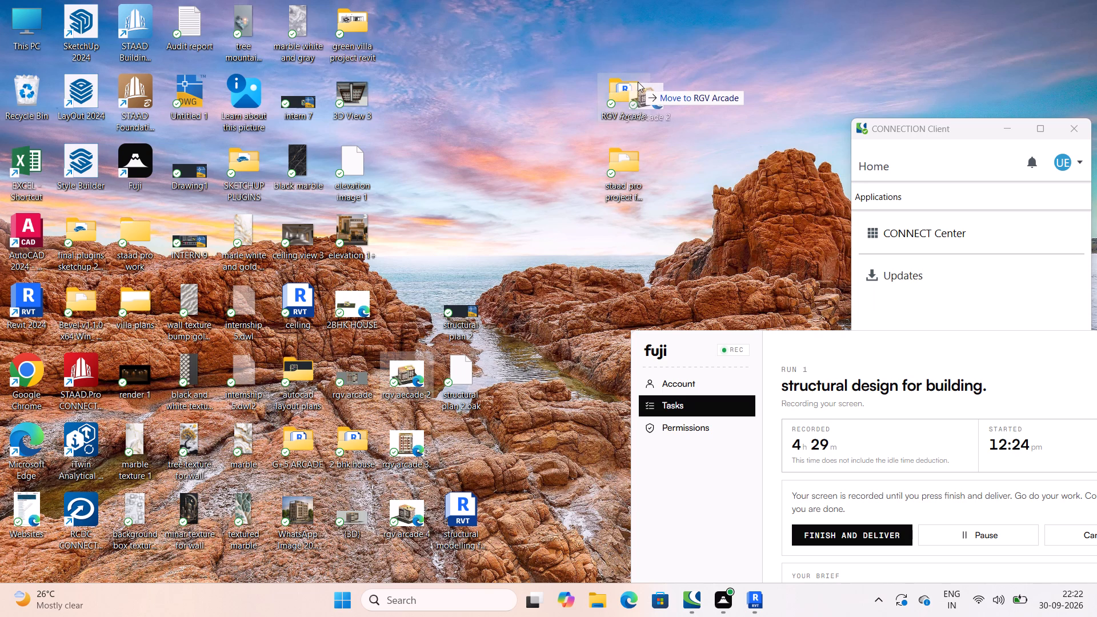
left_click_drag(638, 82, 634, 82)
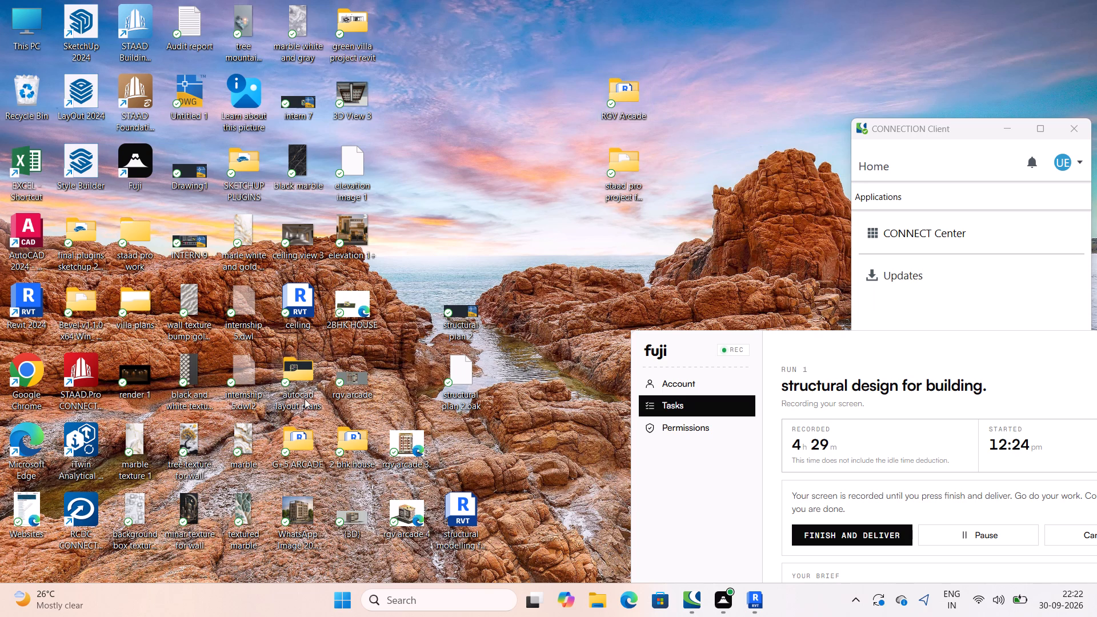
Move the images rgv arcade 3, rgv arcade 4, {3D} and 3D View 3 into the RGV Arcade folder.
left_click_drag(406, 442, 623, 72)
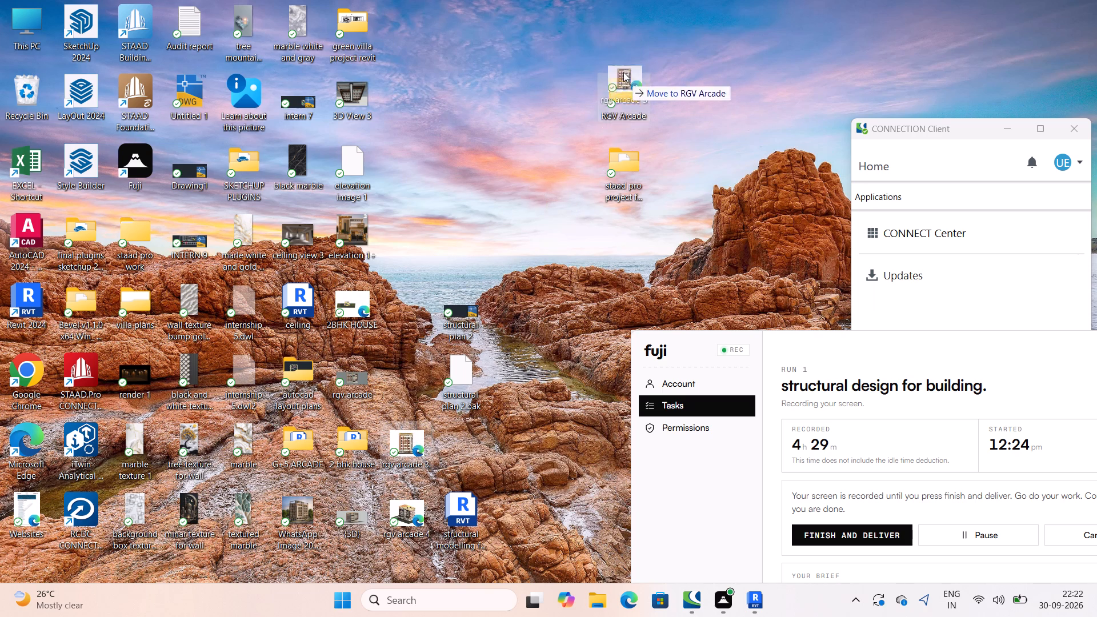
left_click_drag(623, 72, 623, 71)
left_click_drag(390, 520, 555, 183)
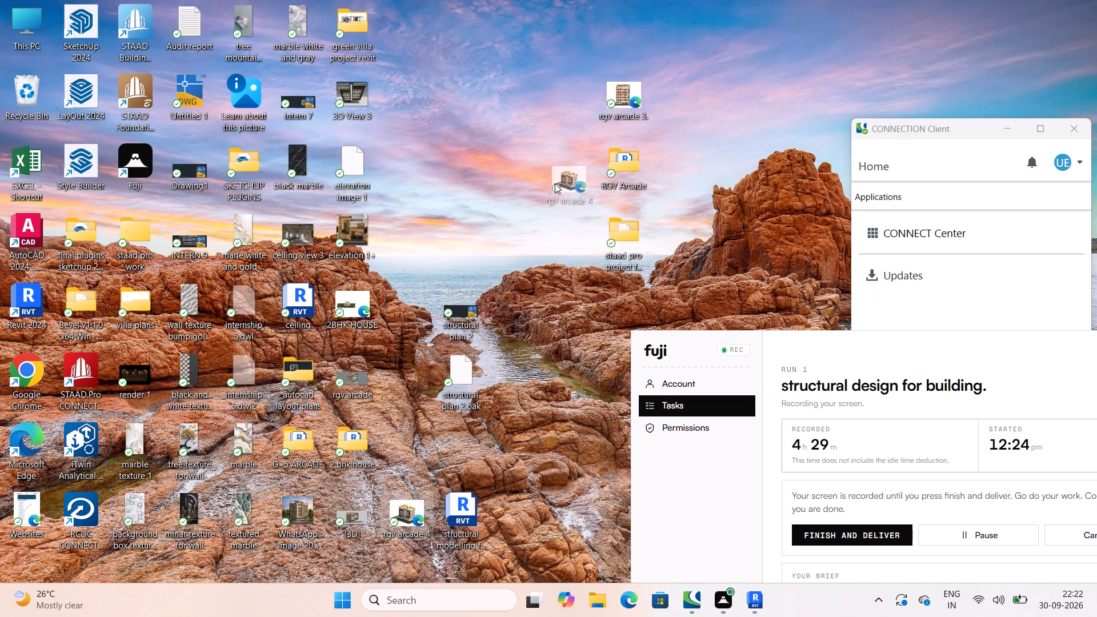
left_click_drag(555, 183, 618, 106)
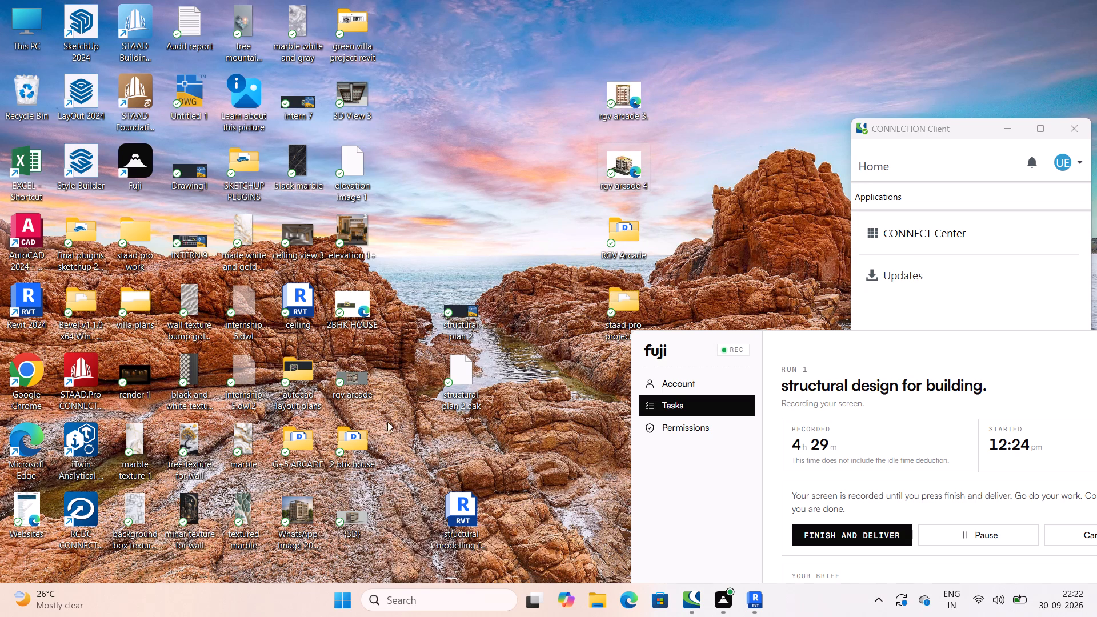
left_click_drag(349, 524, 620, 110)
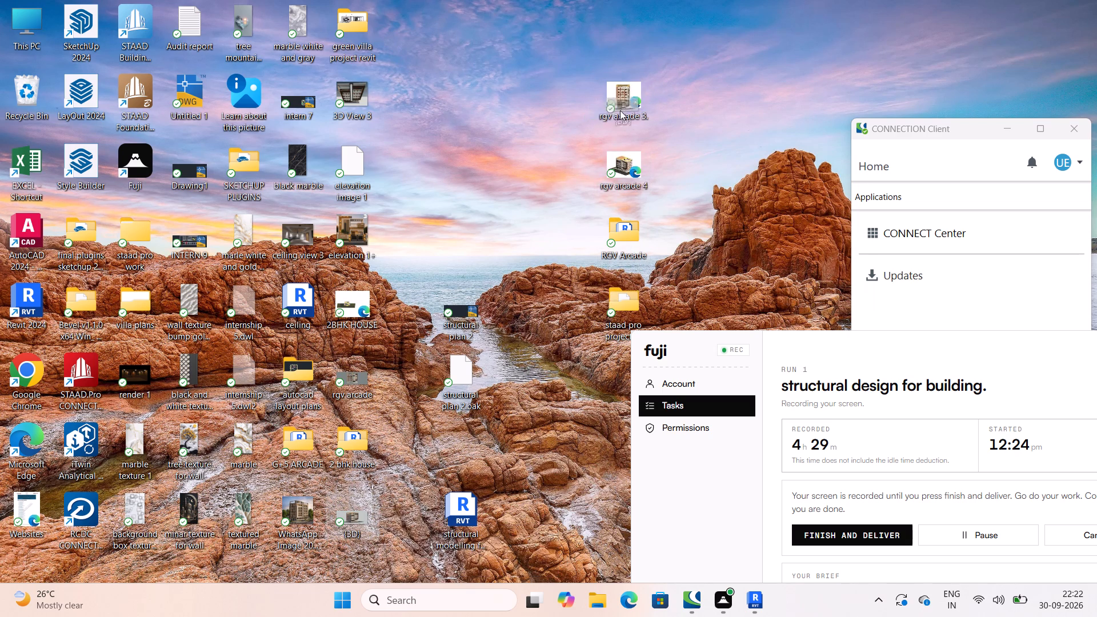
left_click_drag(620, 110, 618, 102)
left_click_drag(625, 242, 634, 178)
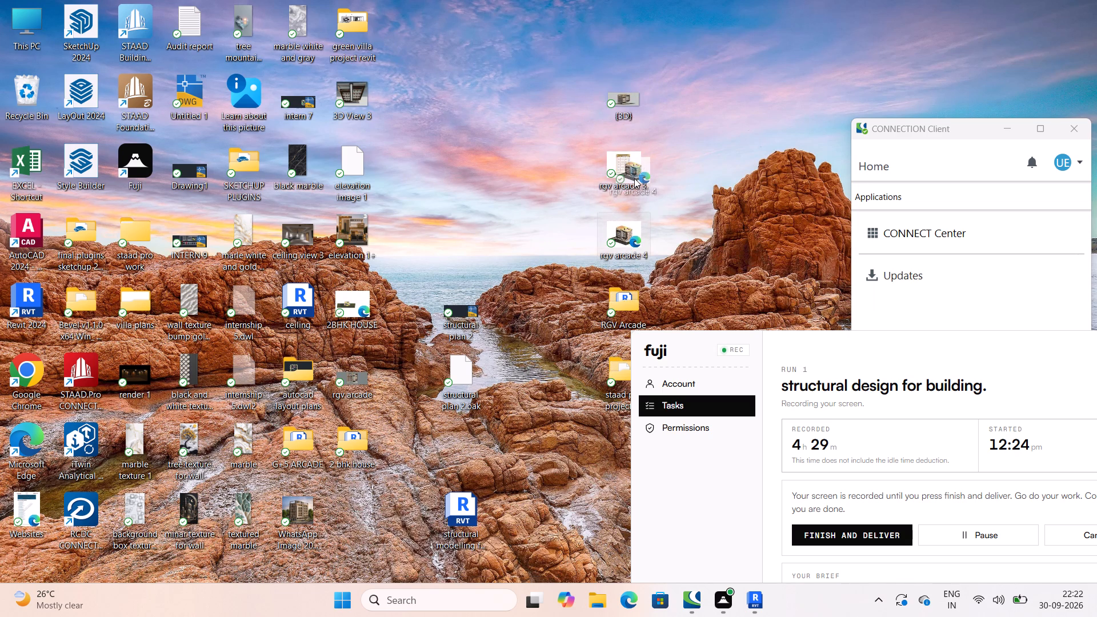
left_click_drag(634, 178, 627, 310)
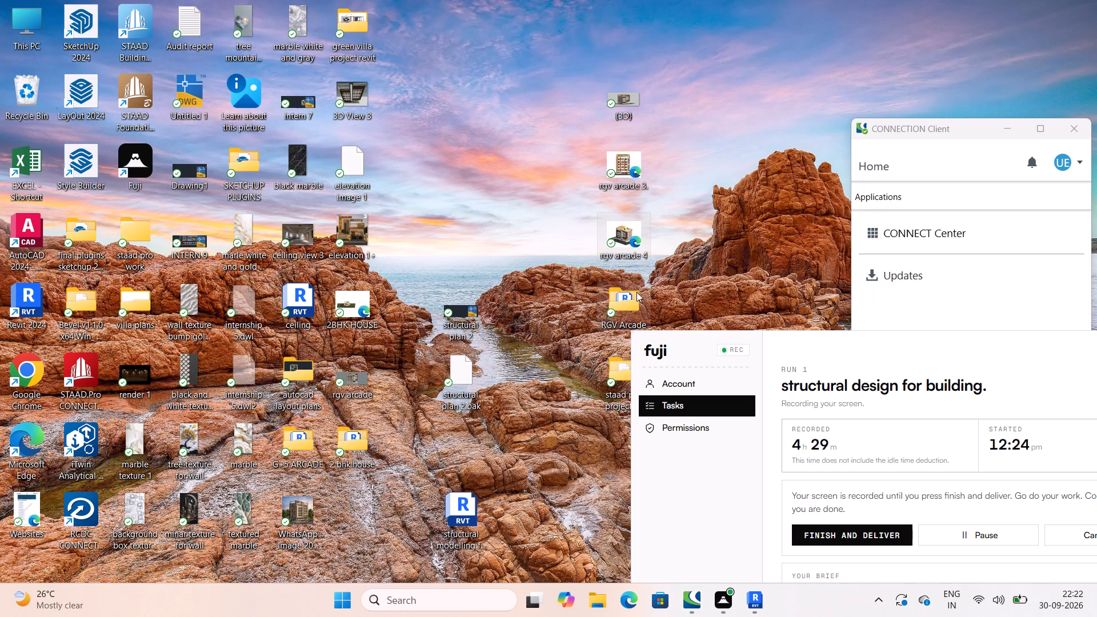
left_click_drag(626, 159, 636, 302)
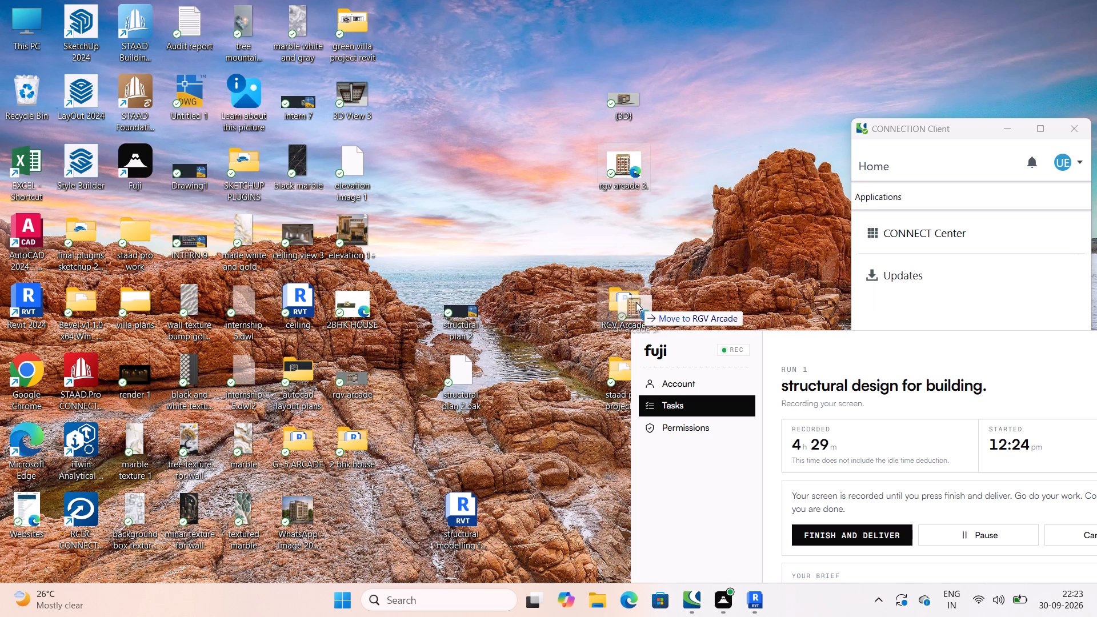
left_click_drag(636, 302, 625, 297)
left_click_drag(620, 98, 623, 302)
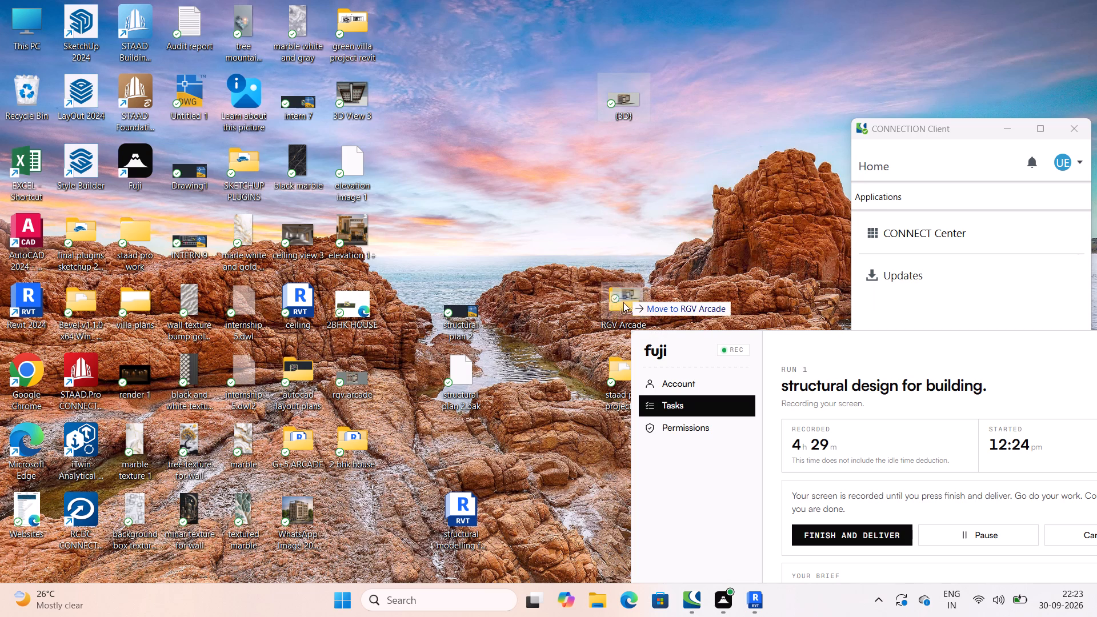
left_click_drag(623, 302, 626, 301)
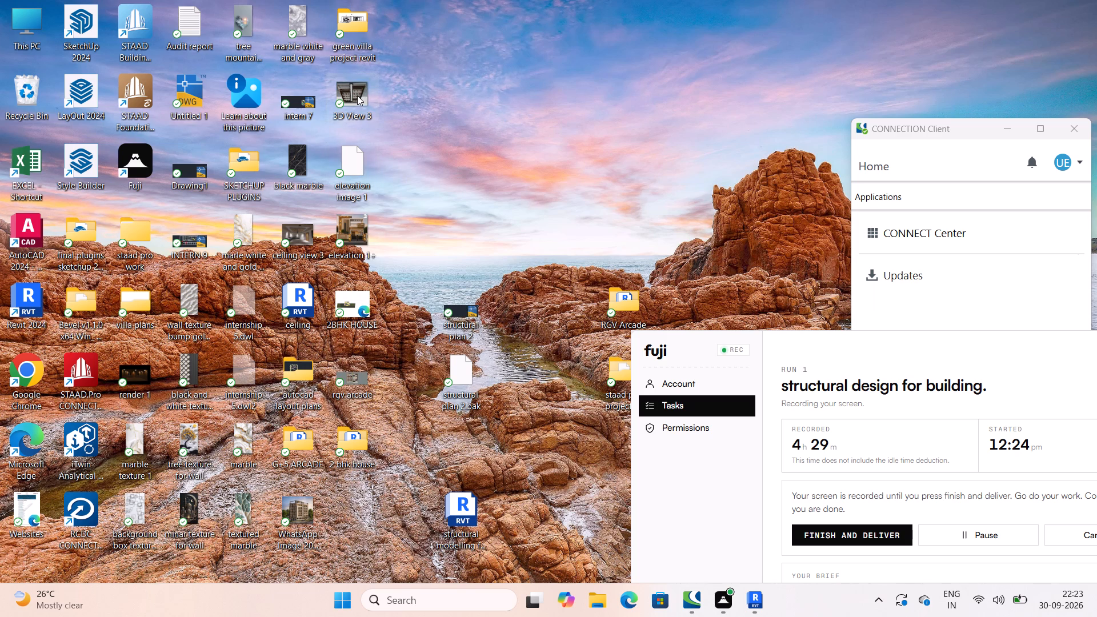
left_click_drag(357, 95, 623, 308)
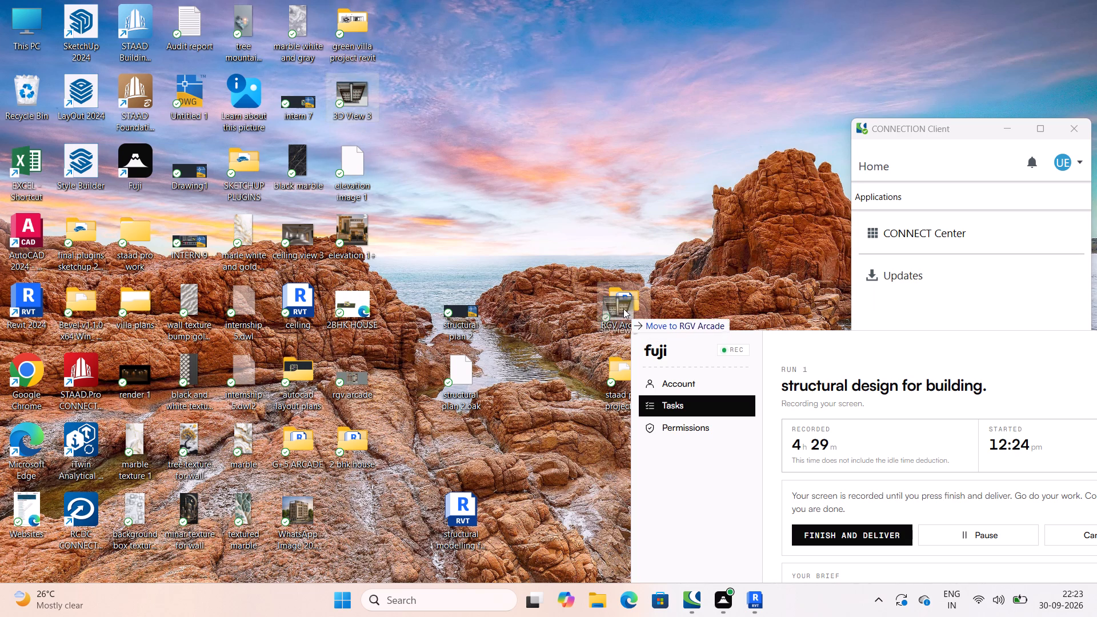
left_click_drag(623, 308, 626, 305)
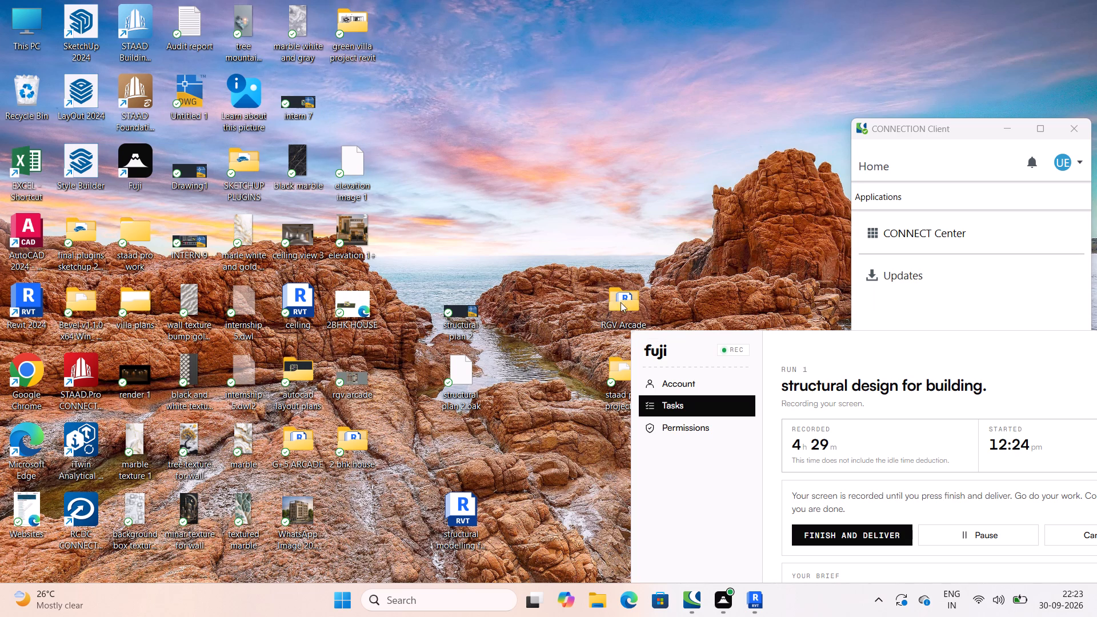
Reposition the RGV Arcade folder on the desktop, directly below the green villa project revit folder.
left_click_drag(624, 303, 369, 107)
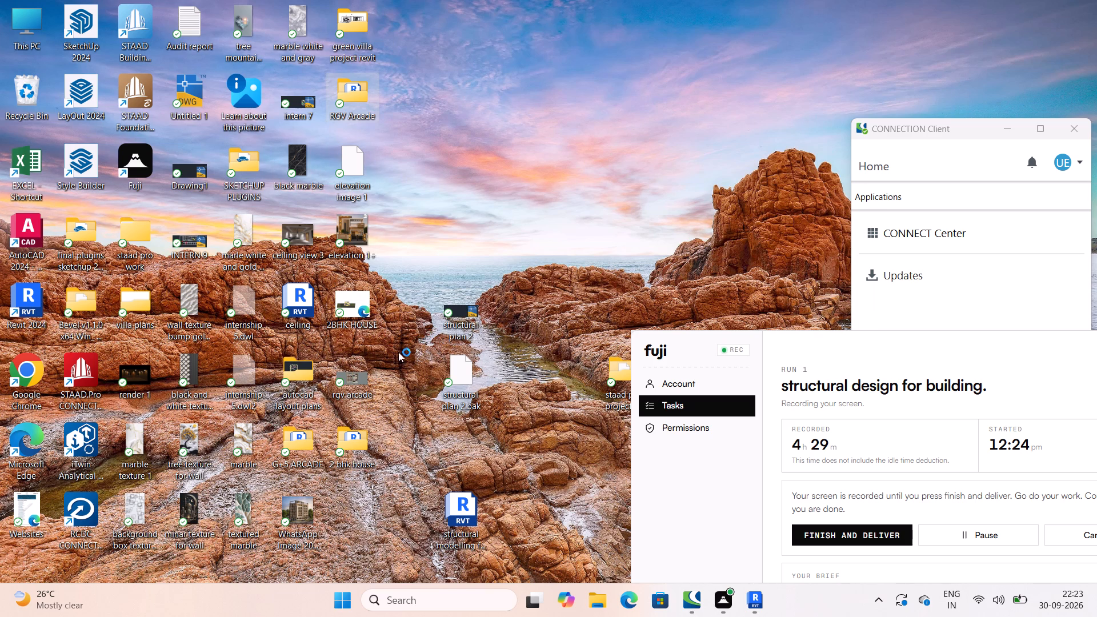
Move the remaining rgv arcade image from the desktop into the green villa project revit folder.
left_click_drag(349, 377, 353, 15)
left_click_drag(358, 30, 361, 38)
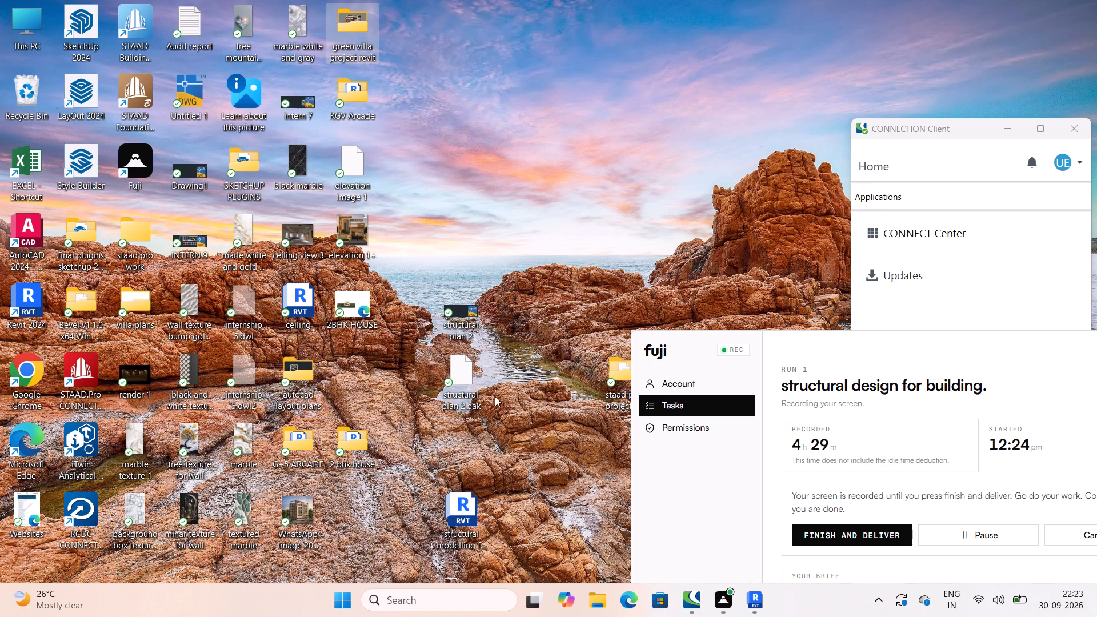
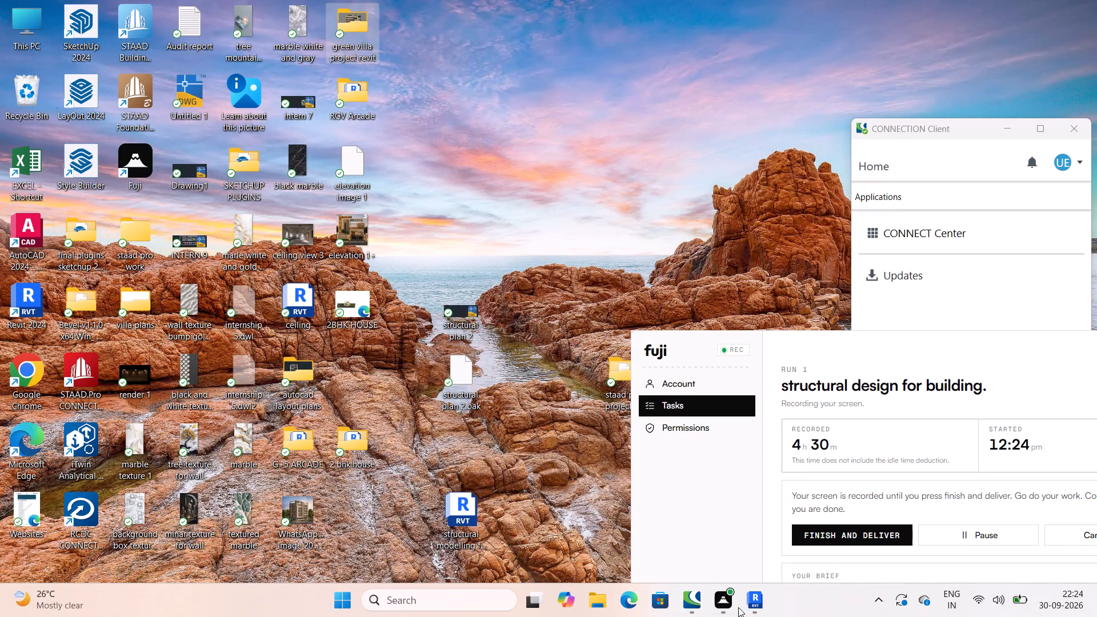
Switch to the G+4 residential building model in Revit and examine the Level 1 and Level 2 datums in the North elevation.
left_click_drag(757, 598, 752, 591)
left_click(772, 527)
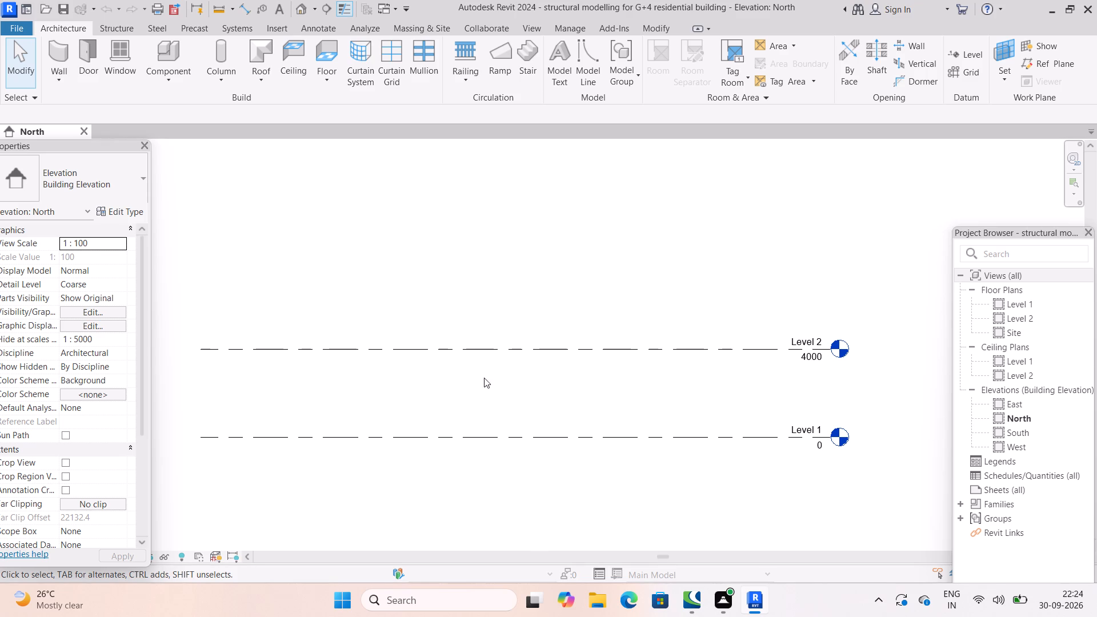
scroll(800, 404, "up", 1)
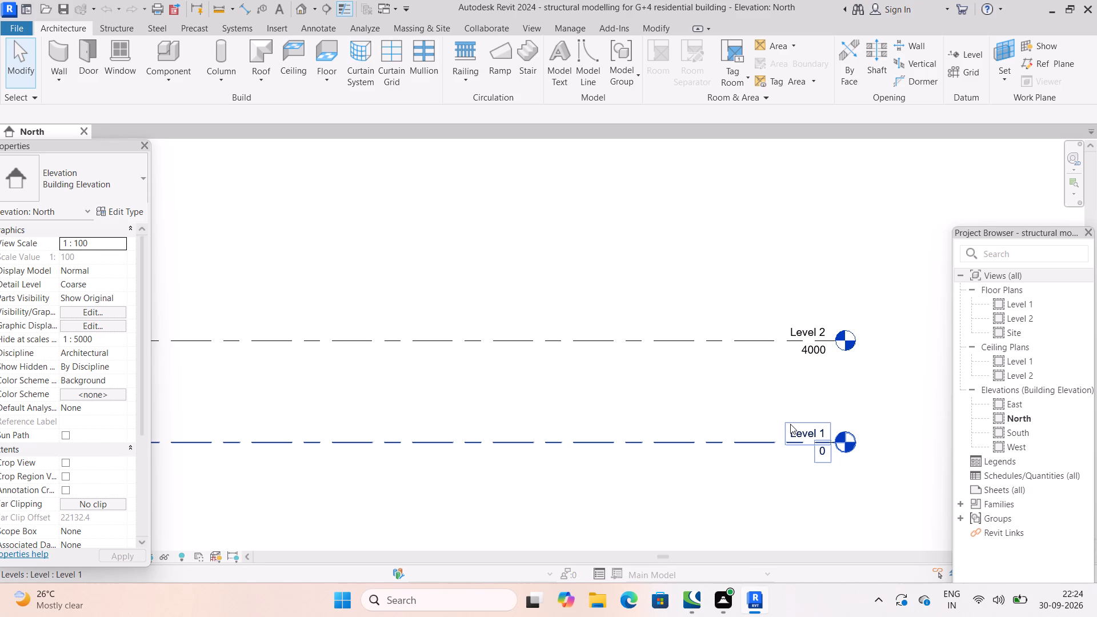
scroll(775, 443, "up", 4)
scroll(818, 419, "up", 4)
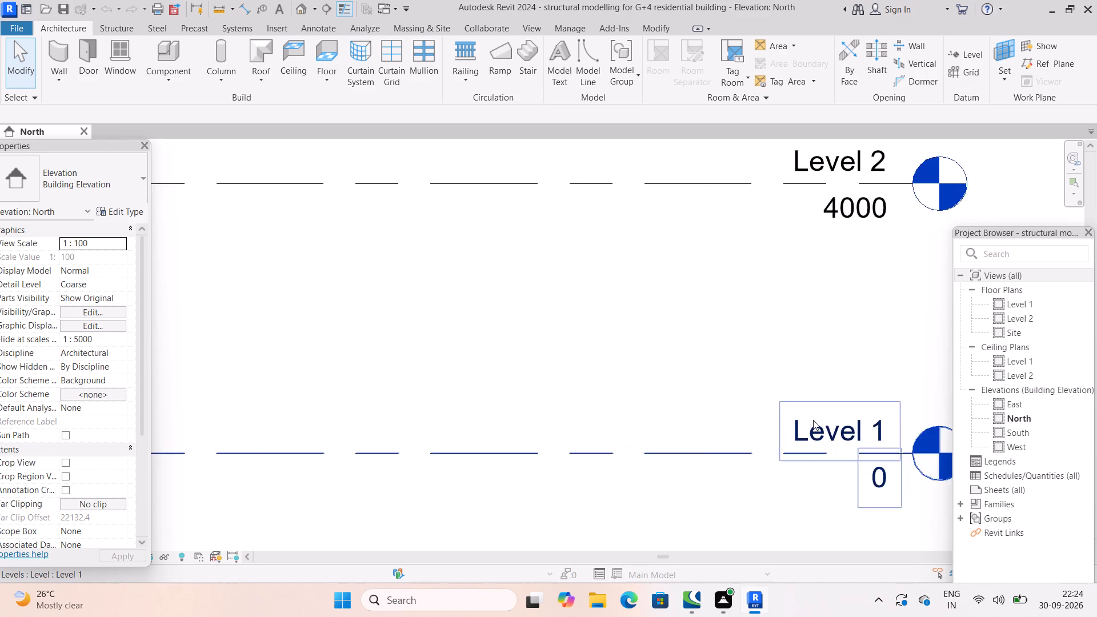
scroll(801, 413, "down", 4)
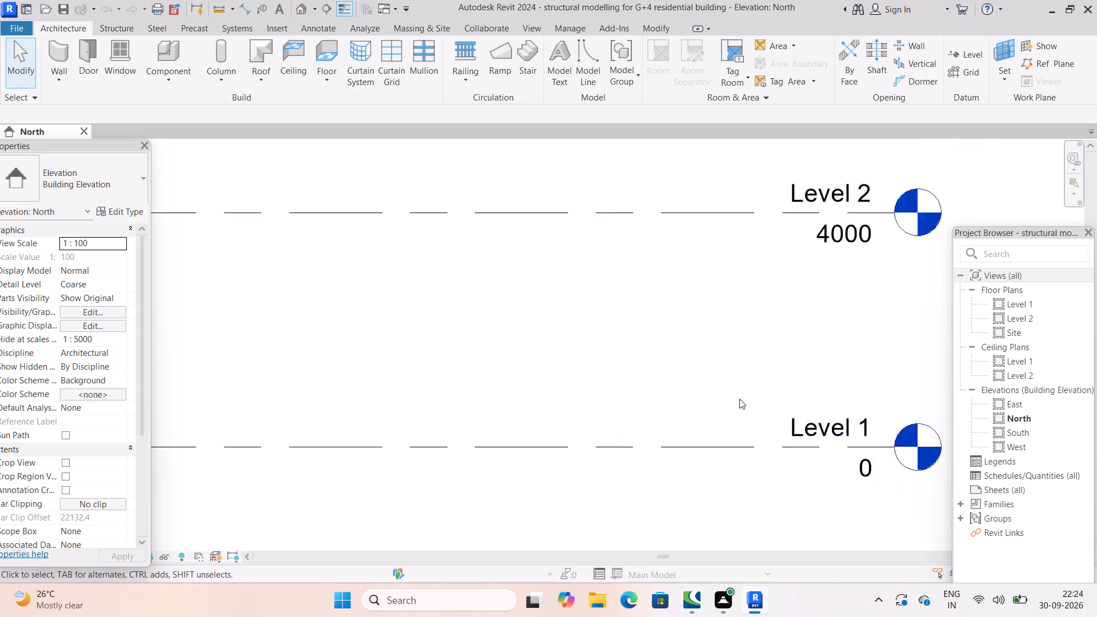
scroll(754, 411, "down", 5)
scroll(809, 412, "up", 1)
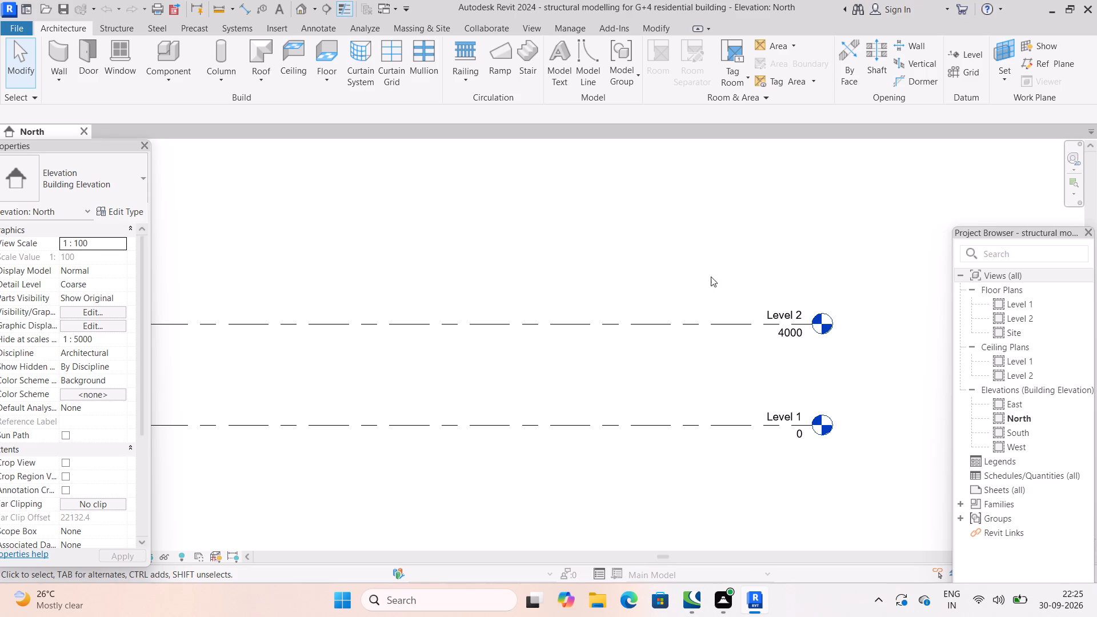
scroll(774, 422, "up", 4)
scroll(697, 377, "down", 4)
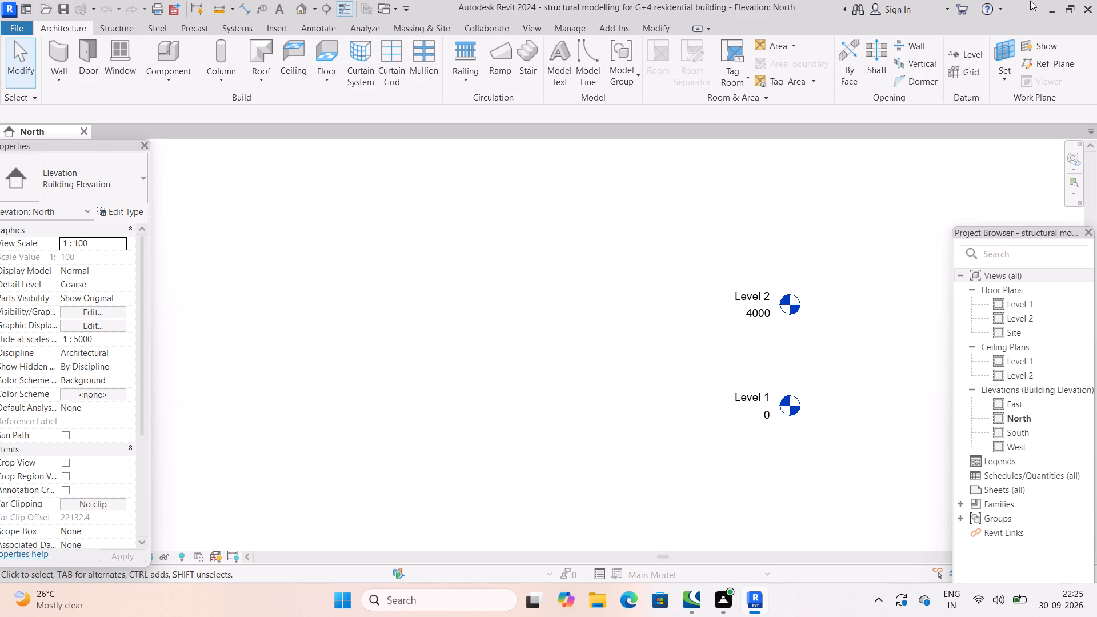
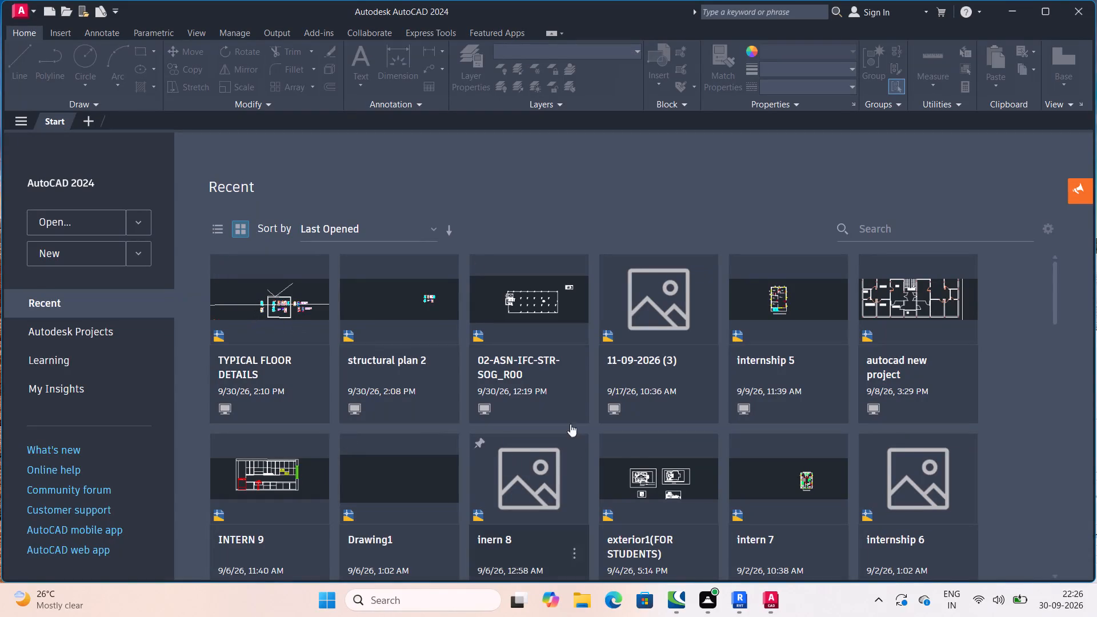
Open the recent TYPICAL FLOOR DETAILS drawing in AutoCAD.
left_click(279, 300)
left_click(279, 300)
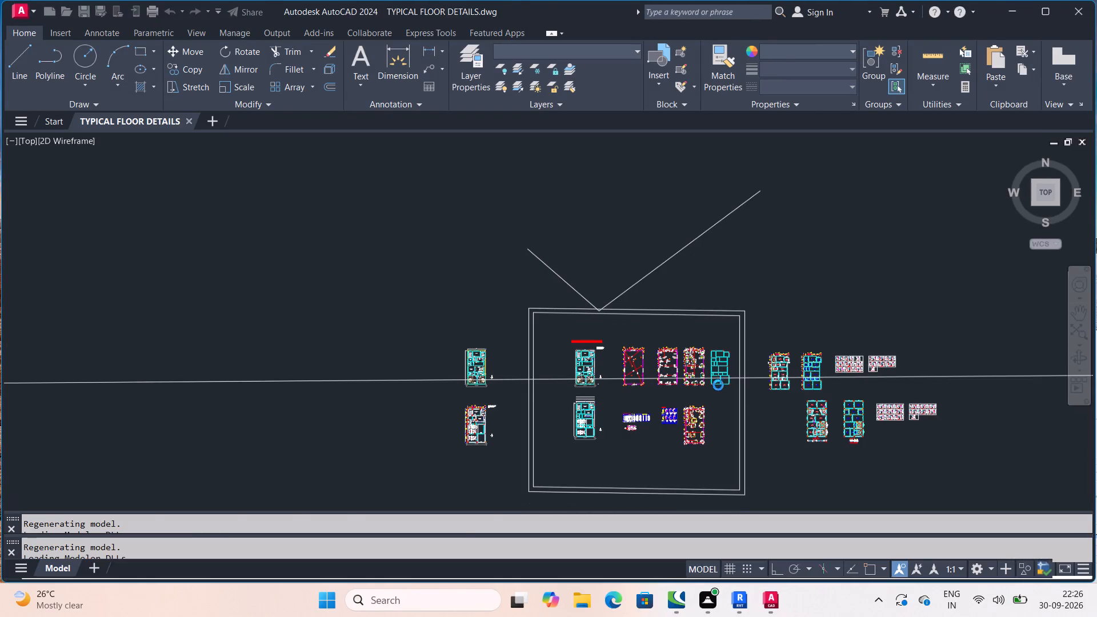
Examine the typical section of the isolated footing for the plinth, pedestal and footing depth dimensions.
scroll(707, 455, "up", 4)
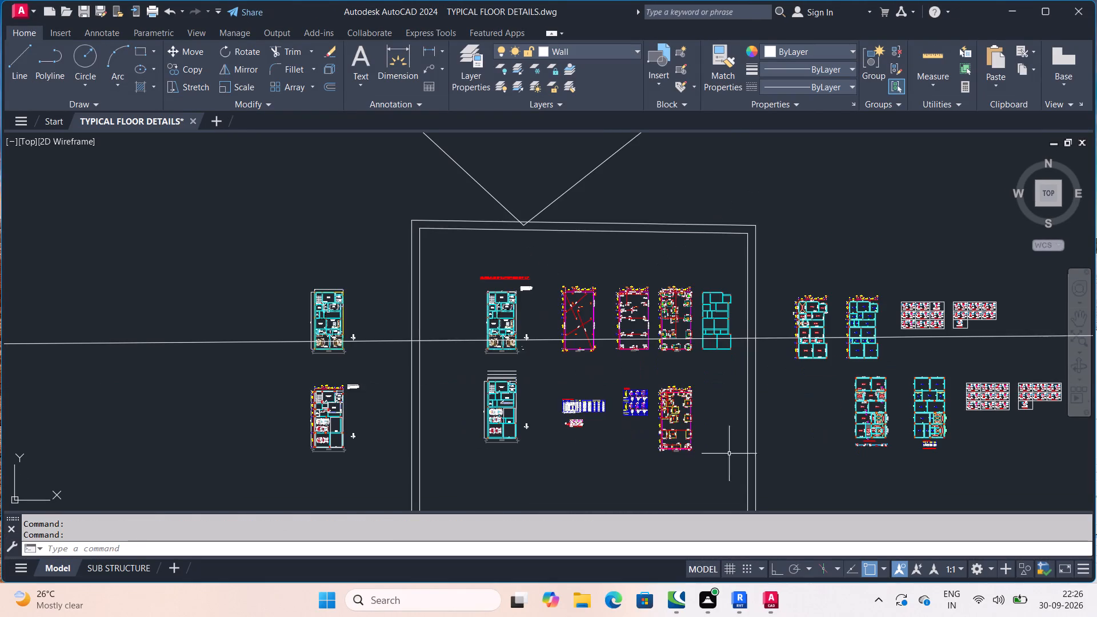
scroll(763, 449, "up", 3)
scroll(608, 357, "up", 4)
middle_click_drag(574, 266, 611, 350)
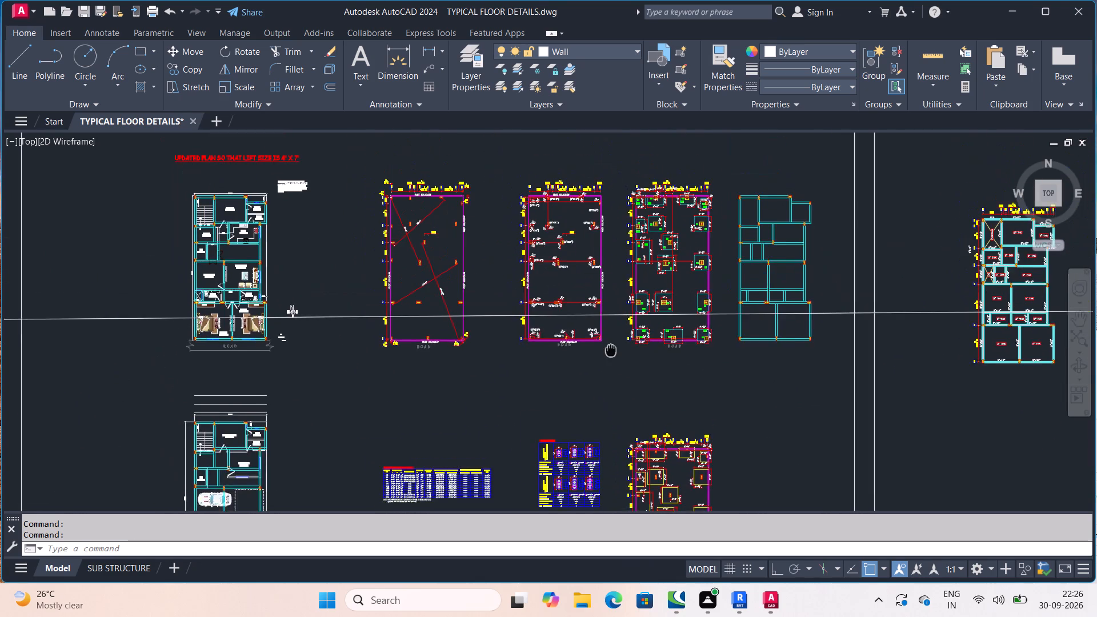
middle_click_drag(611, 350, 619, 361)
scroll(693, 366, "up", 3)
middle_click_drag(505, 383, 655, 147)
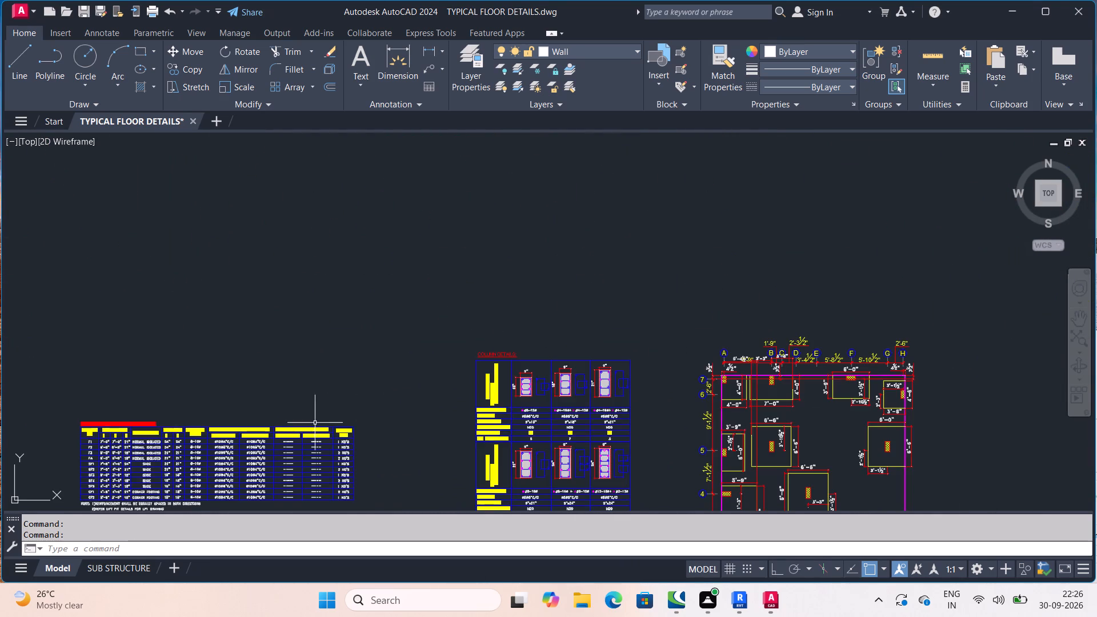
scroll(314, 422, "up", 1)
middle_click_drag(314, 422, 624, 183)
scroll(347, 452, "up", 4)
middle_click_drag(338, 441, 608, 246)
scroll(608, 246, "up", 1)
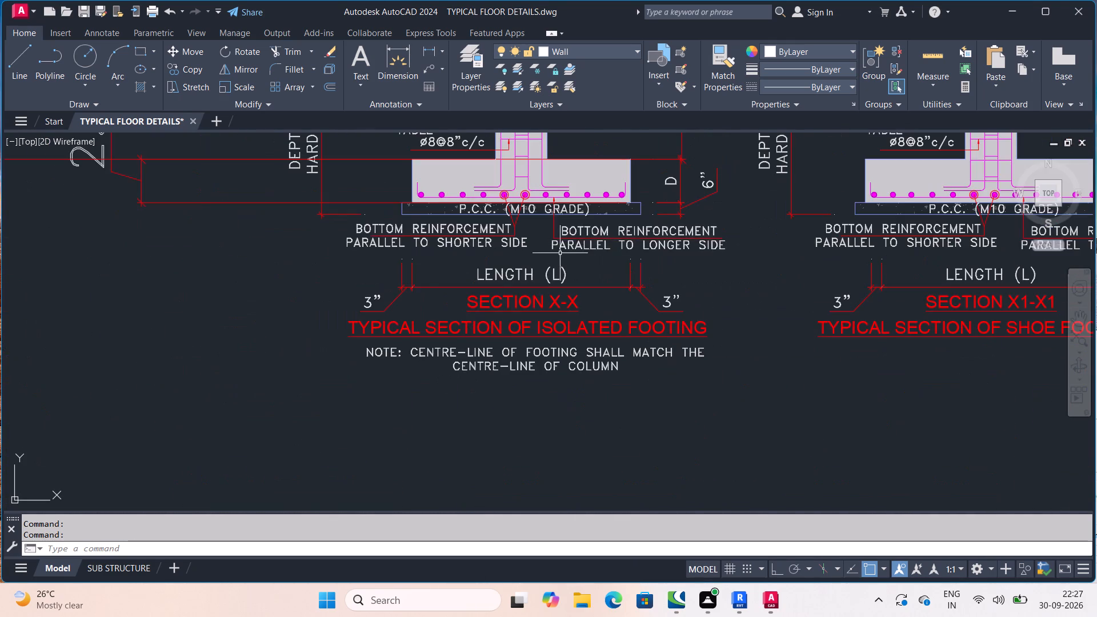
scroll(559, 257, "up", 1)
middle_click_drag(559, 271, 595, 394)
middle_click_drag(533, 344, 544, 347)
scroll(542, 347, "down", 1)
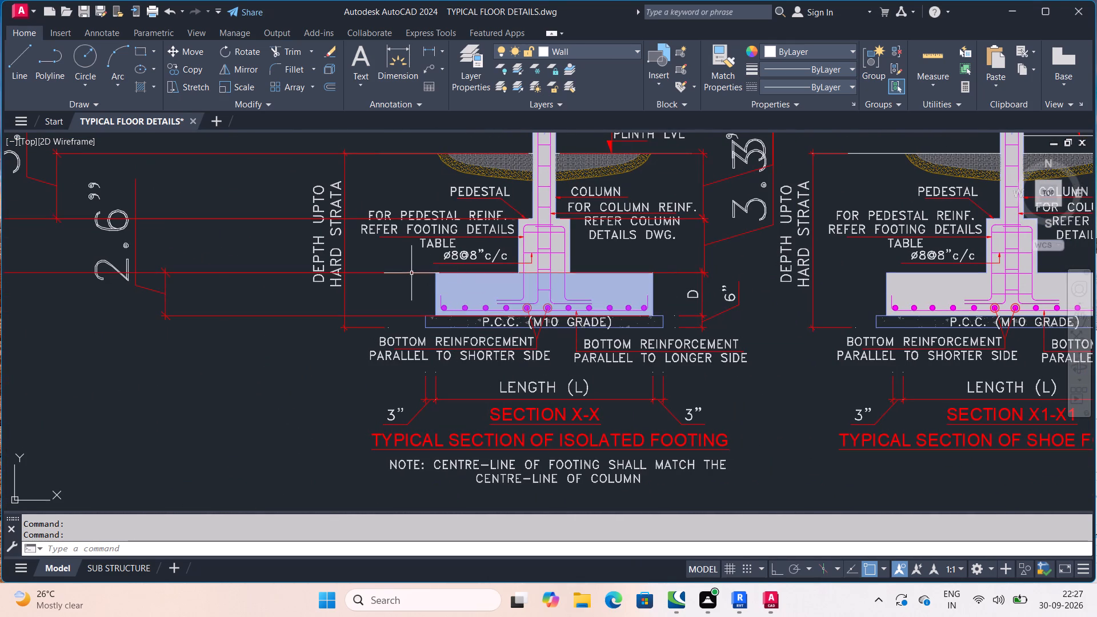
scroll(546, 282, "up", 2)
scroll(547, 288, "down", 2)
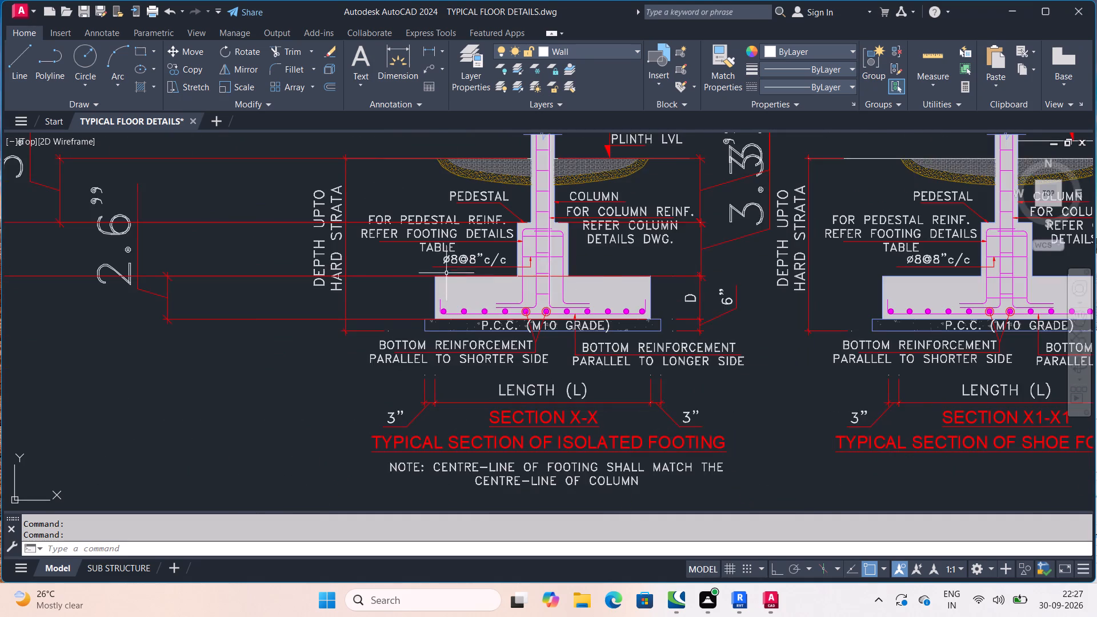
scroll(428, 270, "down", 2)
scroll(316, 265, "up", 2)
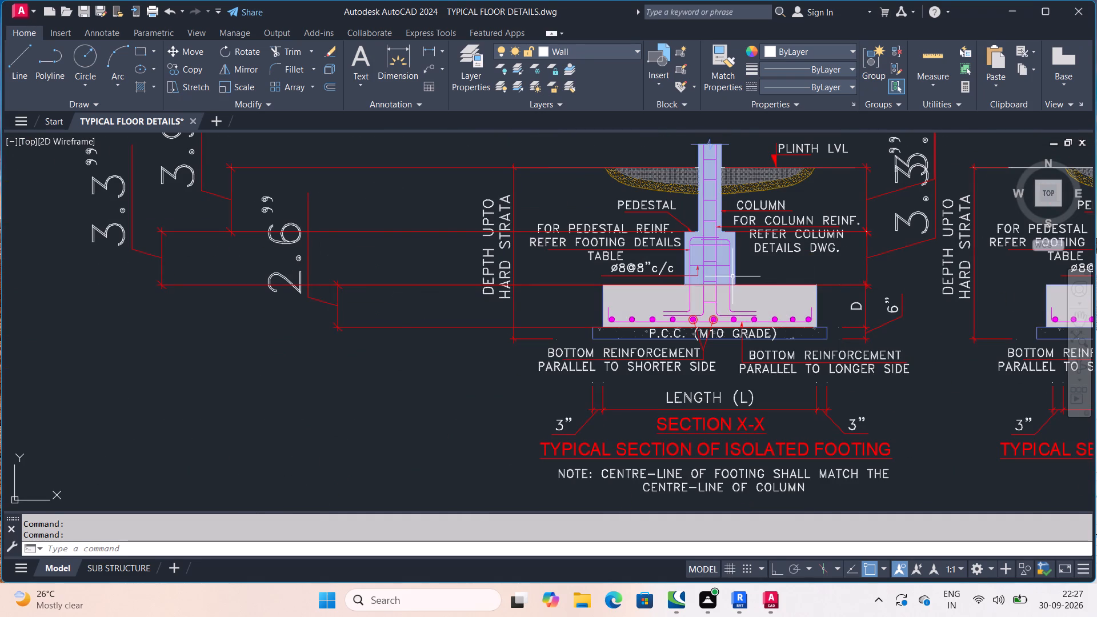
middle_click_drag(726, 257, 732, 288)
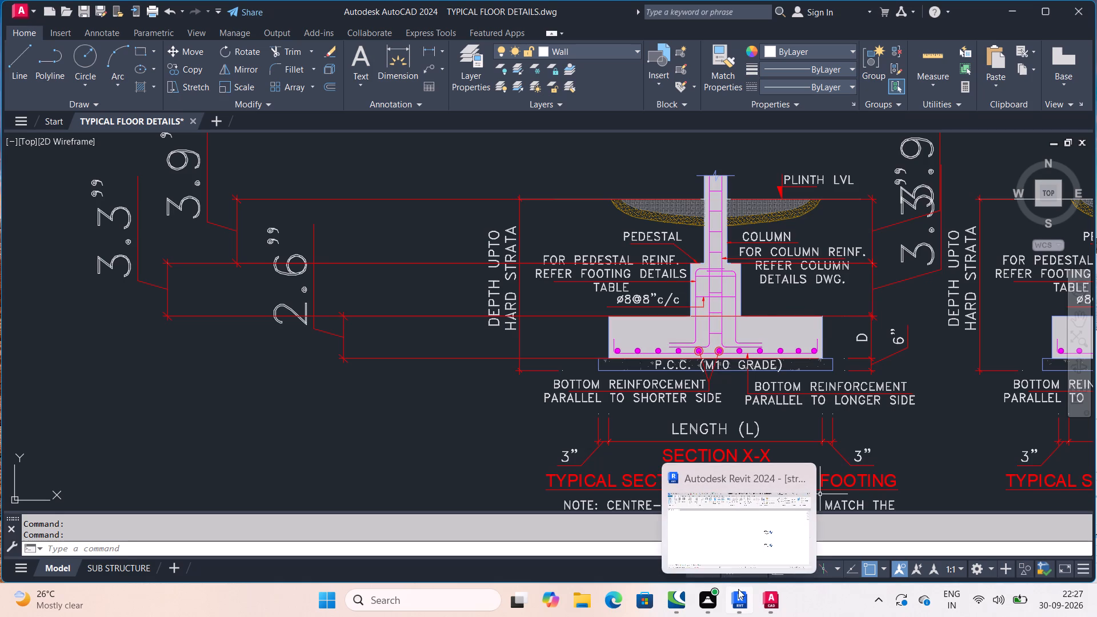
Switch to the Revit model and set the Level 1 elevation to -3'9" in the North elevation.
left_click(733, 491)
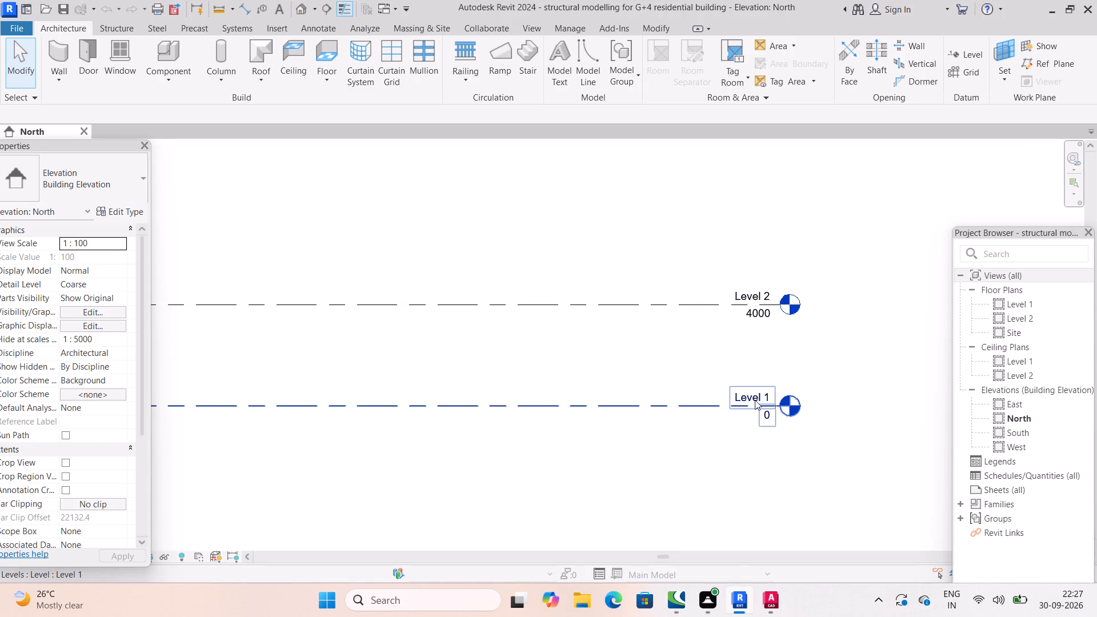
scroll(755, 399, "up", 4)
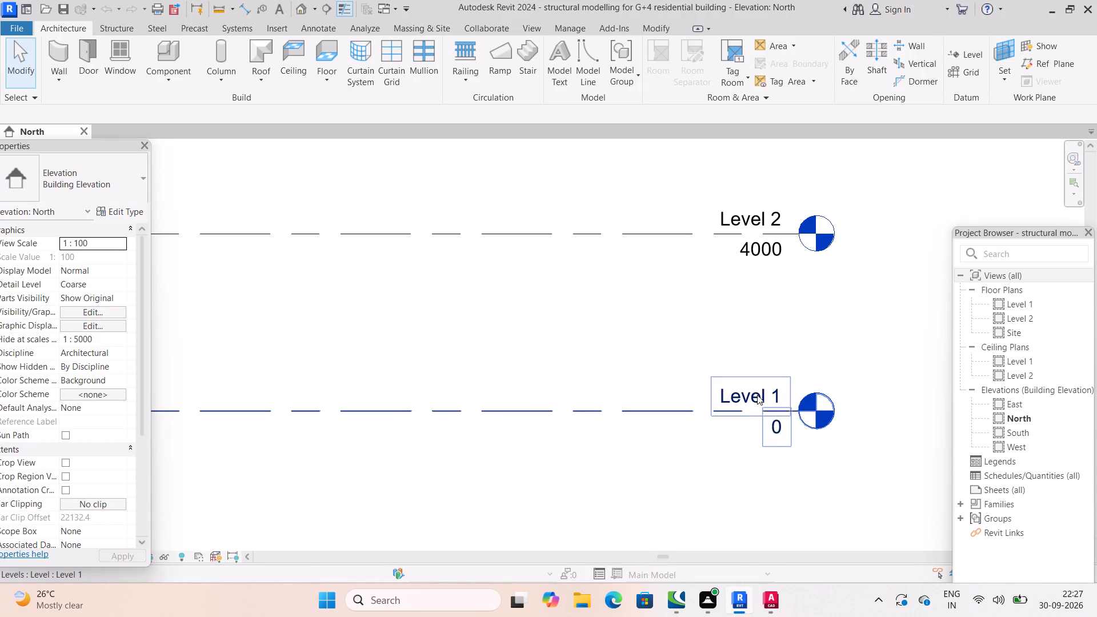
left_click(756, 395)
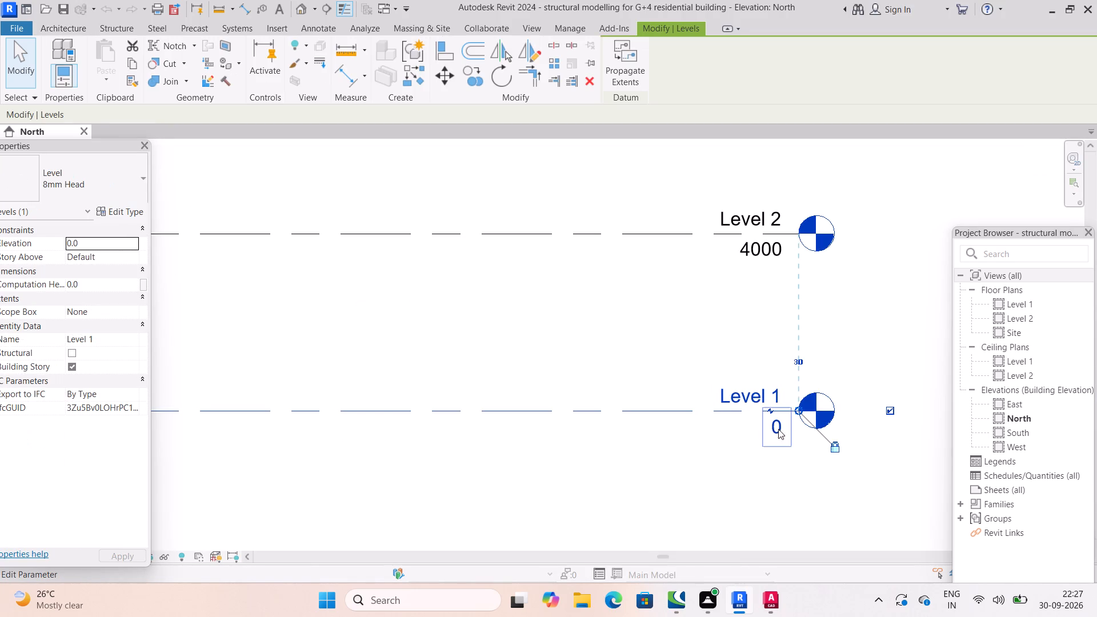
left_click(778, 429)
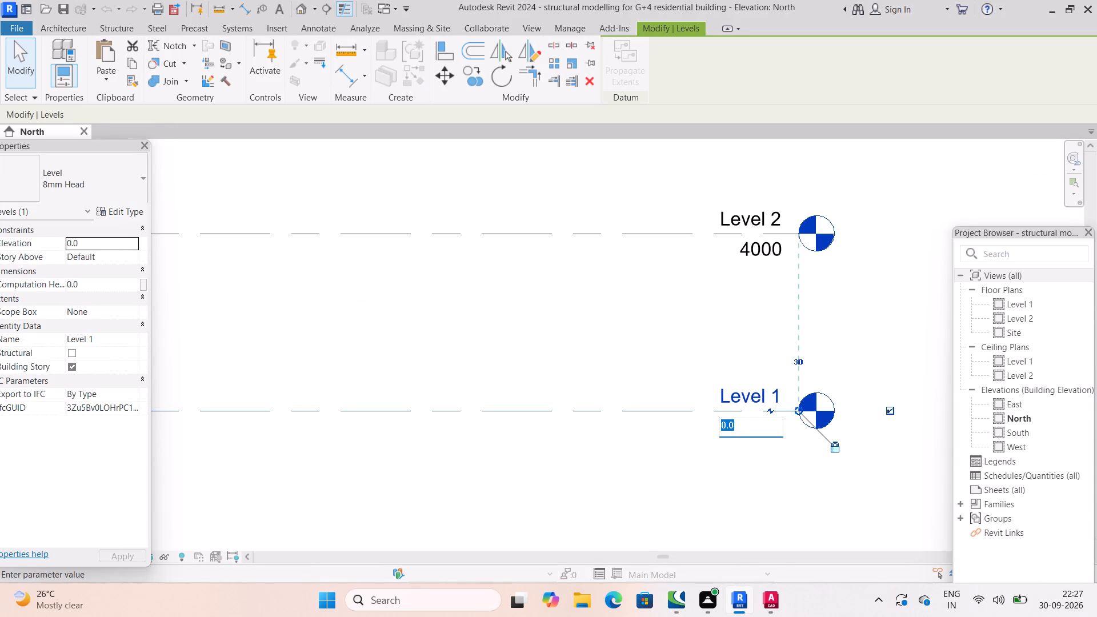
key("minus")
key("3")
type("'9\"")
key("Return")
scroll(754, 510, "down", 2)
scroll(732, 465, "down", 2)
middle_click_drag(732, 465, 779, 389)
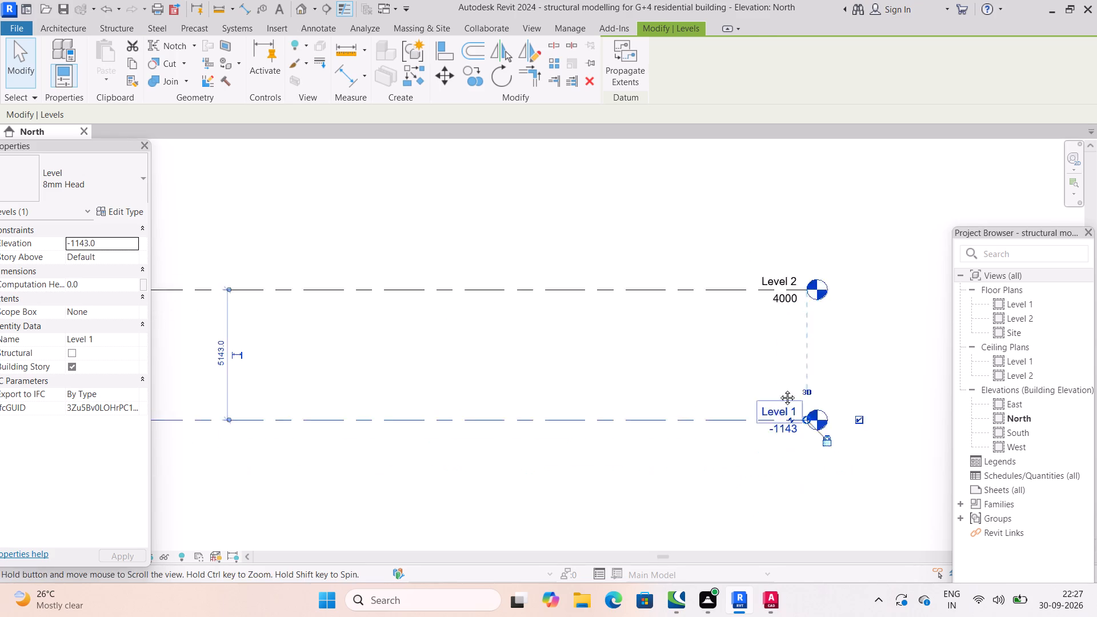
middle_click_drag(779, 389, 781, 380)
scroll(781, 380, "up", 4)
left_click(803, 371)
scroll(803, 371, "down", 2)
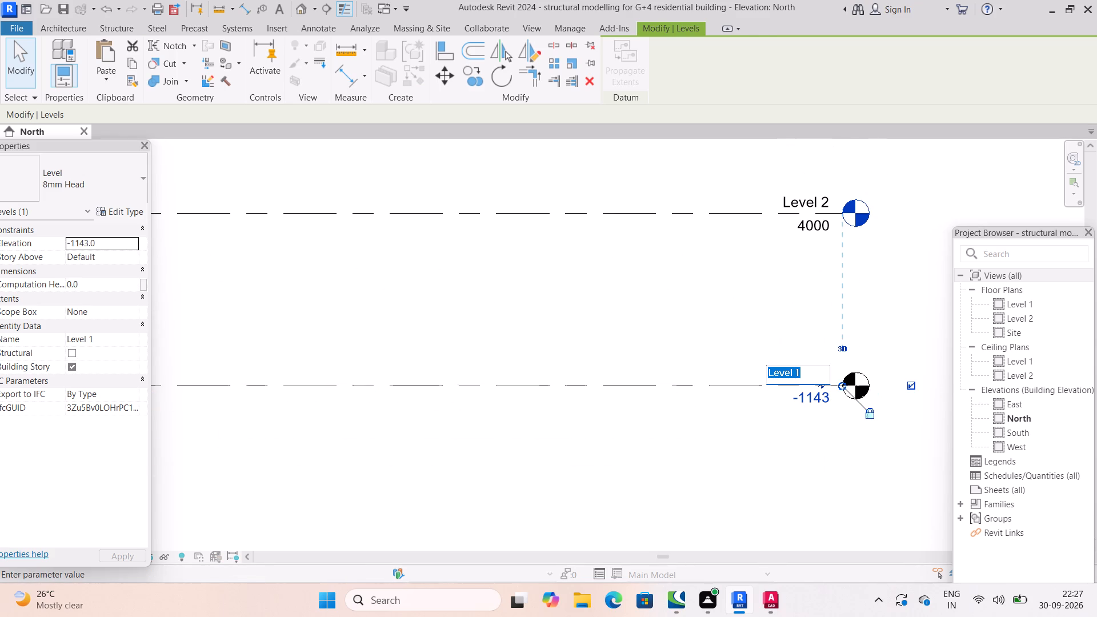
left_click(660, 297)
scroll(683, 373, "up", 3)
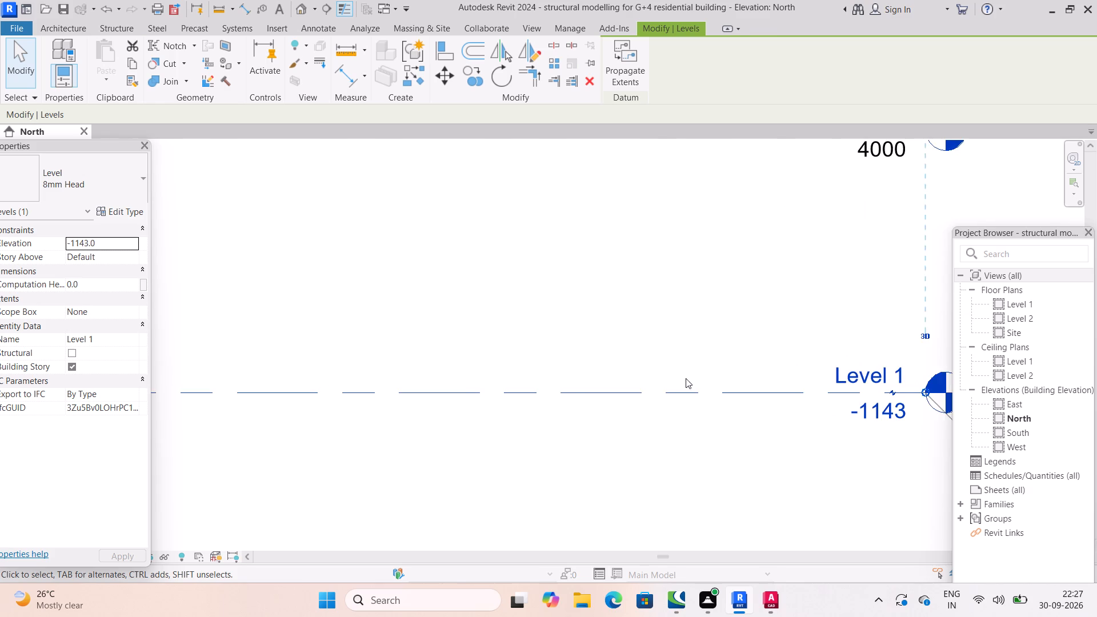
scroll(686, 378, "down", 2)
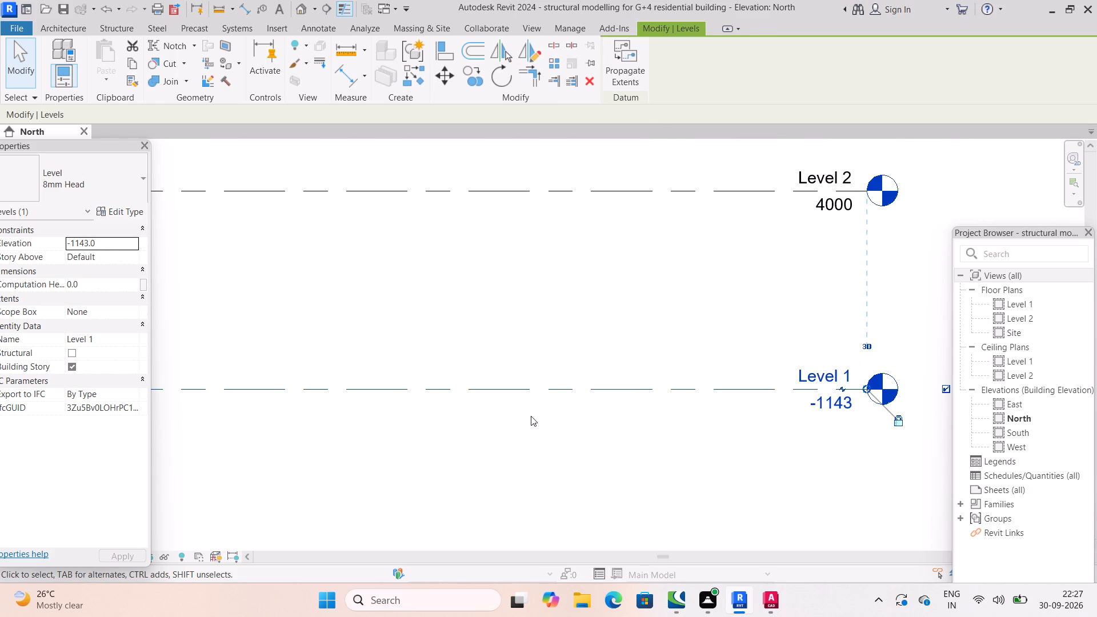
Create a similar level by picking the Level 1 line with a 3'3" offset, placing it below Level 1.
left_click(416, 79)
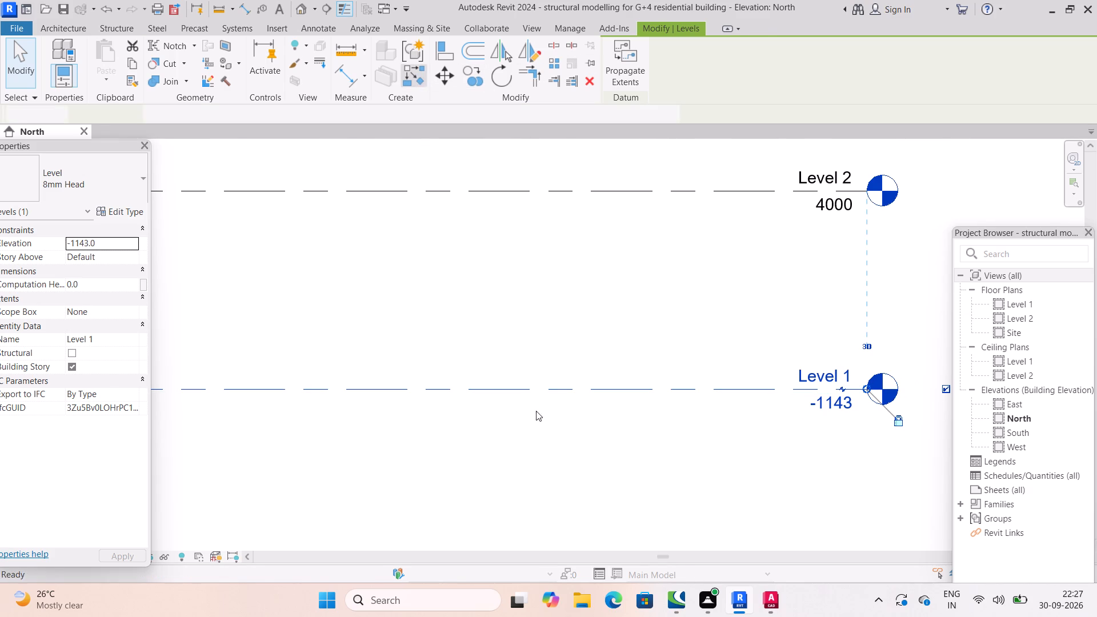
left_click(626, 44)
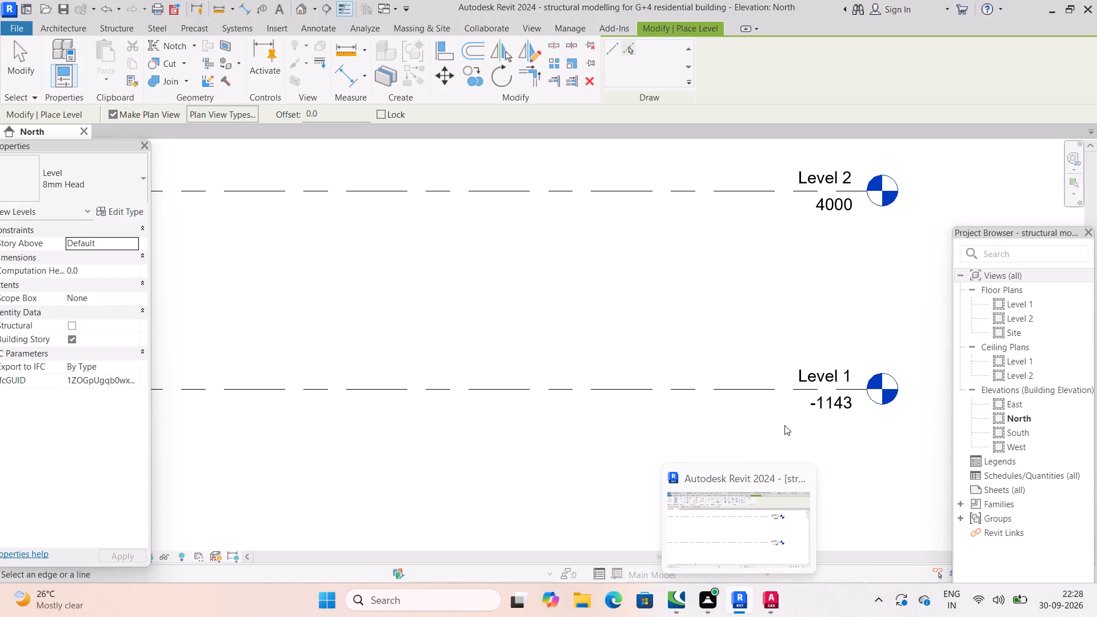
left_click_drag(331, 117, 259, 110)
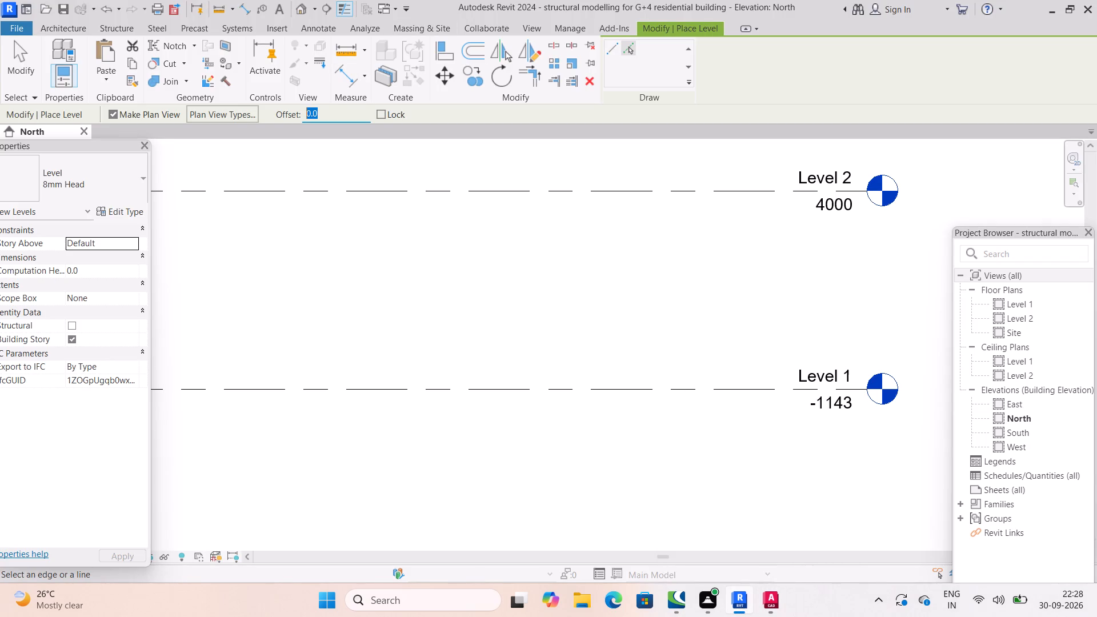
left_click_drag(259, 110, 255, 109)
type("3'3\"")
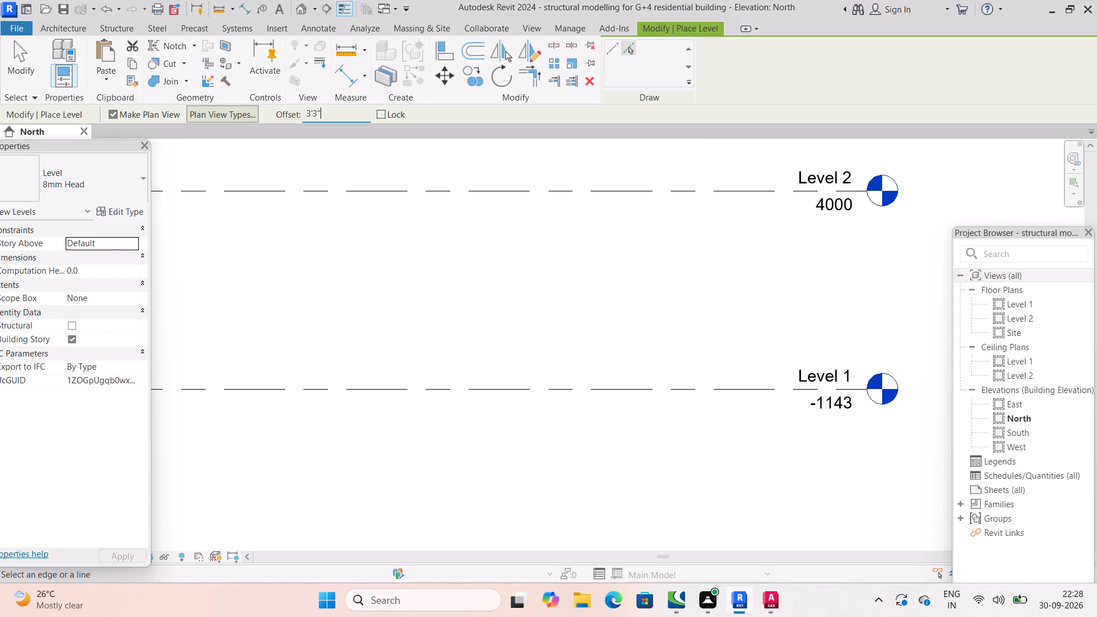
key("Return")
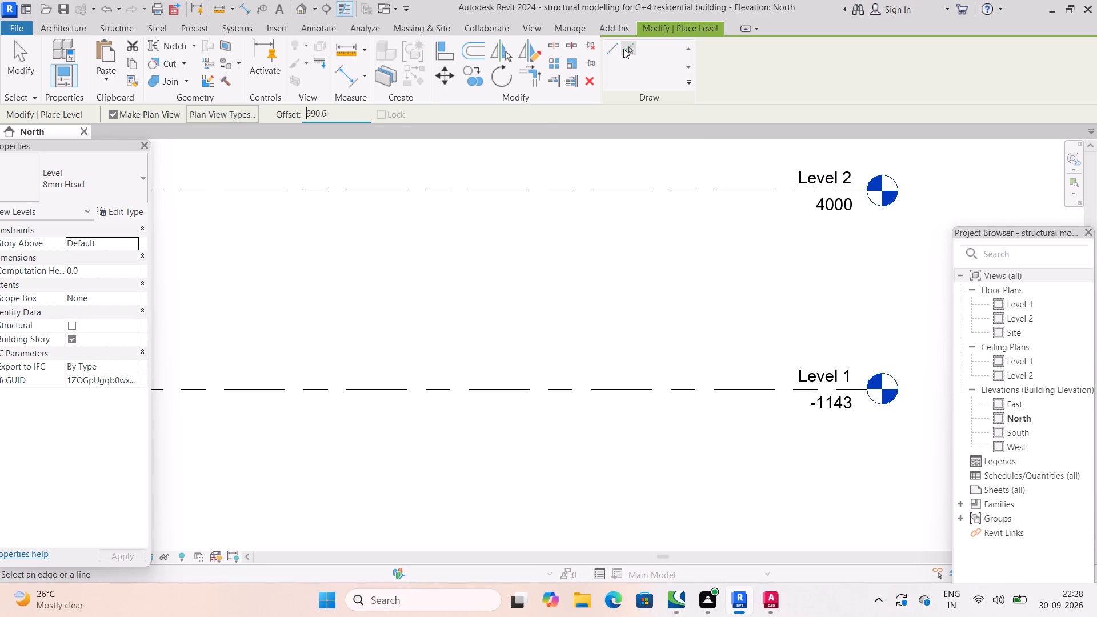
left_click(628, 43)
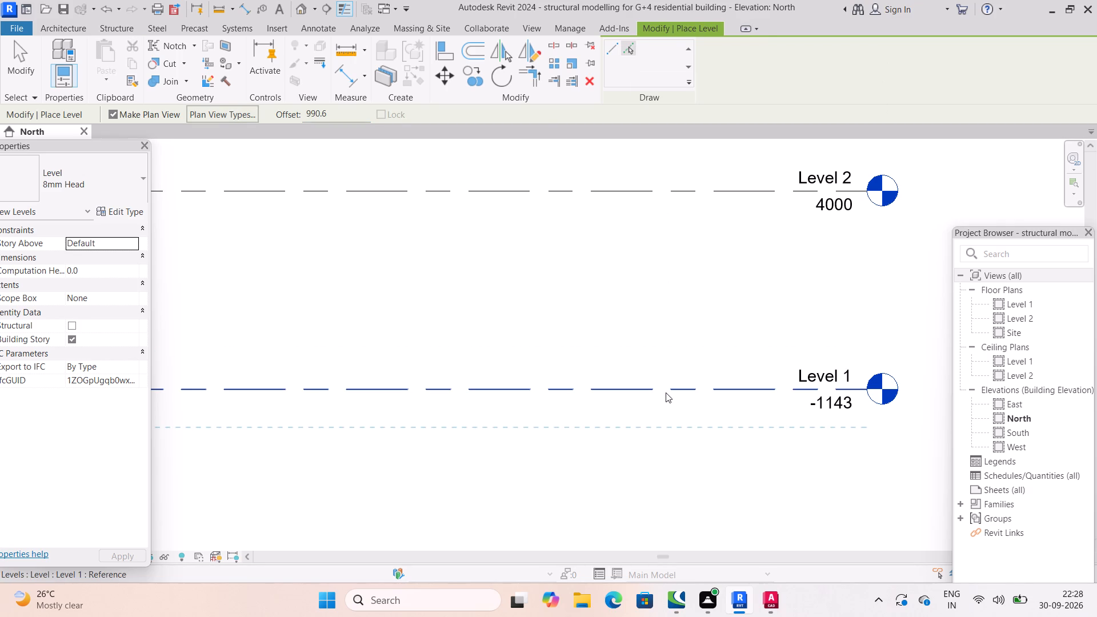
scroll(666, 392, "down", 5)
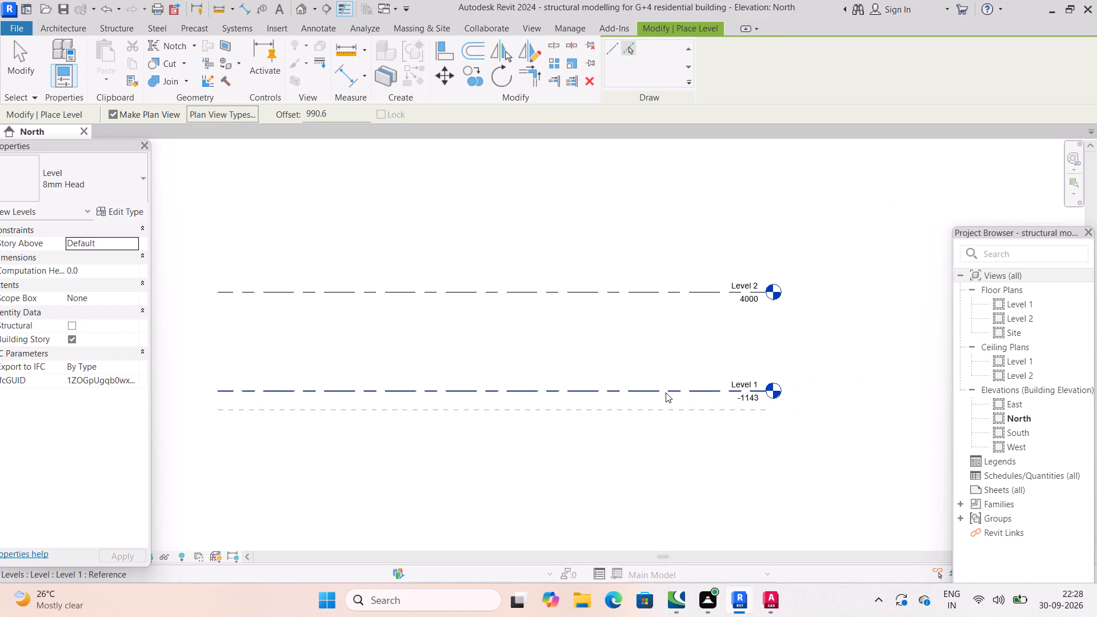
scroll(666, 392, "up", 3)
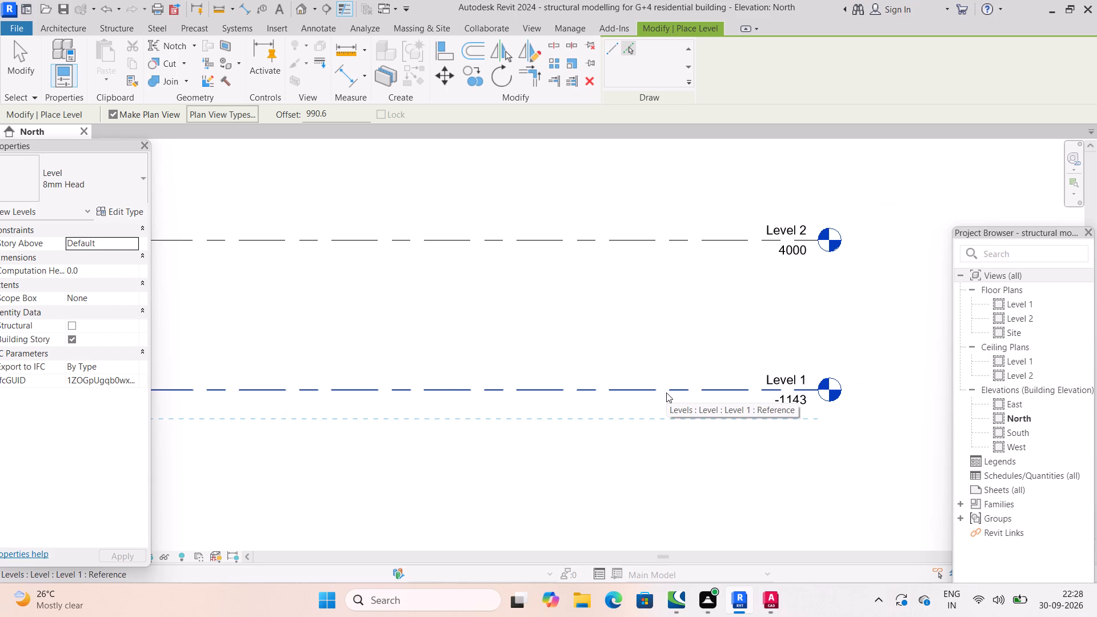
left_click(666, 392)
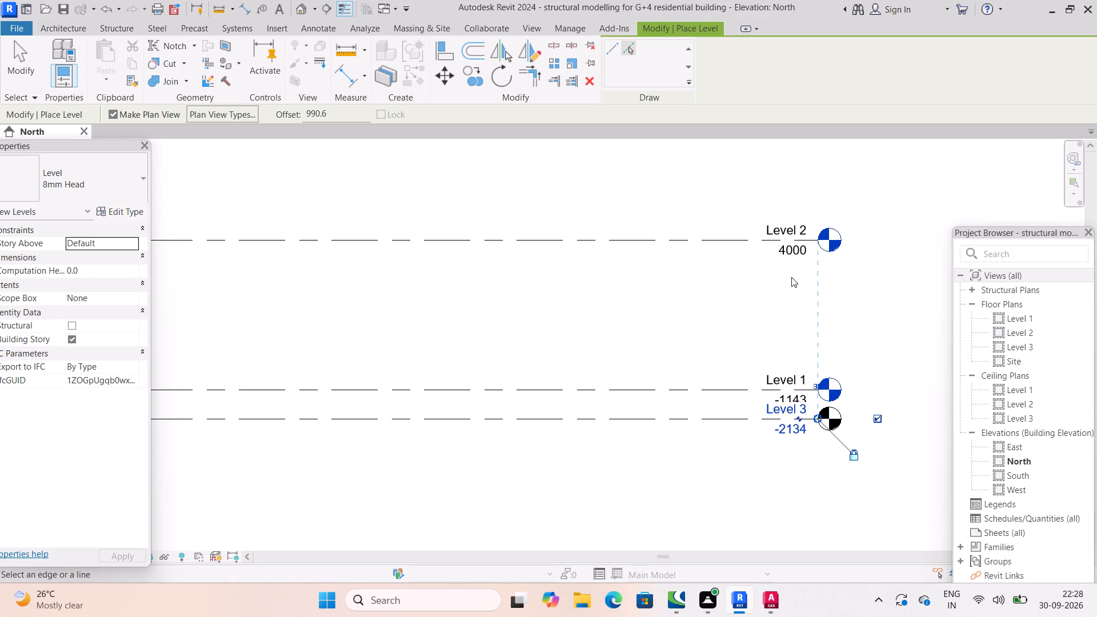
Add another level with a 2'6" offset below Level 3 by picking its line.
scroll(665, 409, "up", 3)
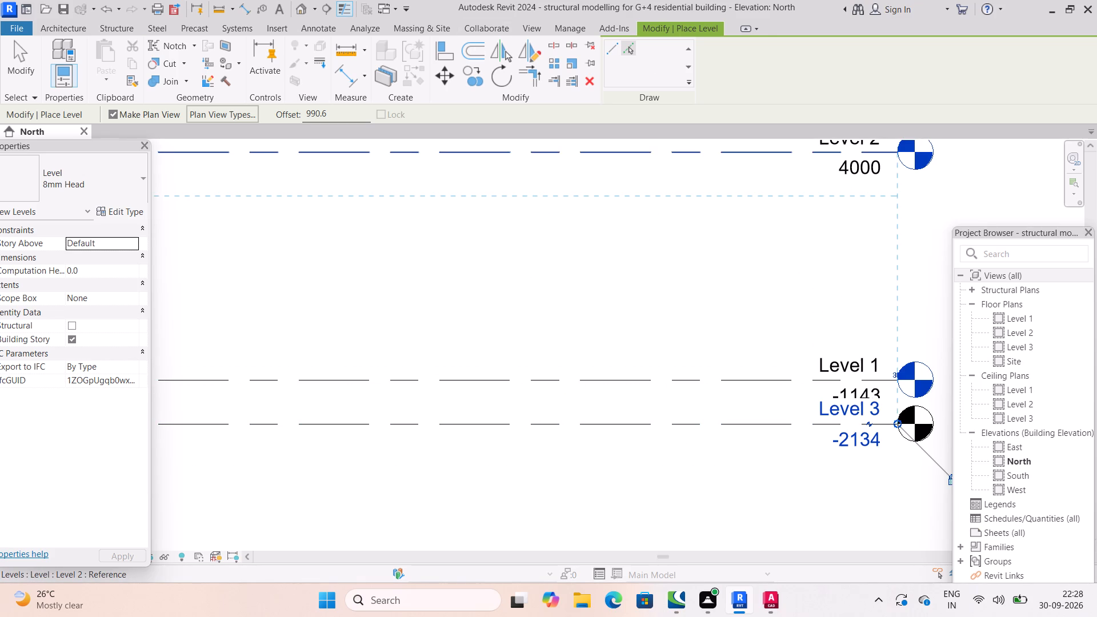
left_click_drag(341, 117, 267, 106)
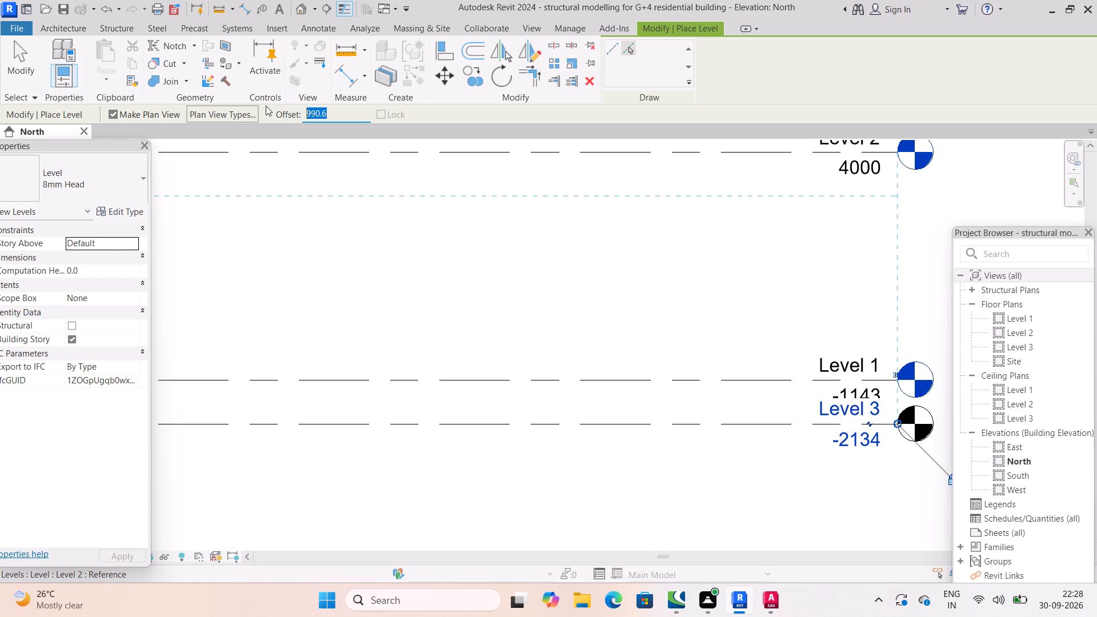
type("2'6\"")
key("Return")
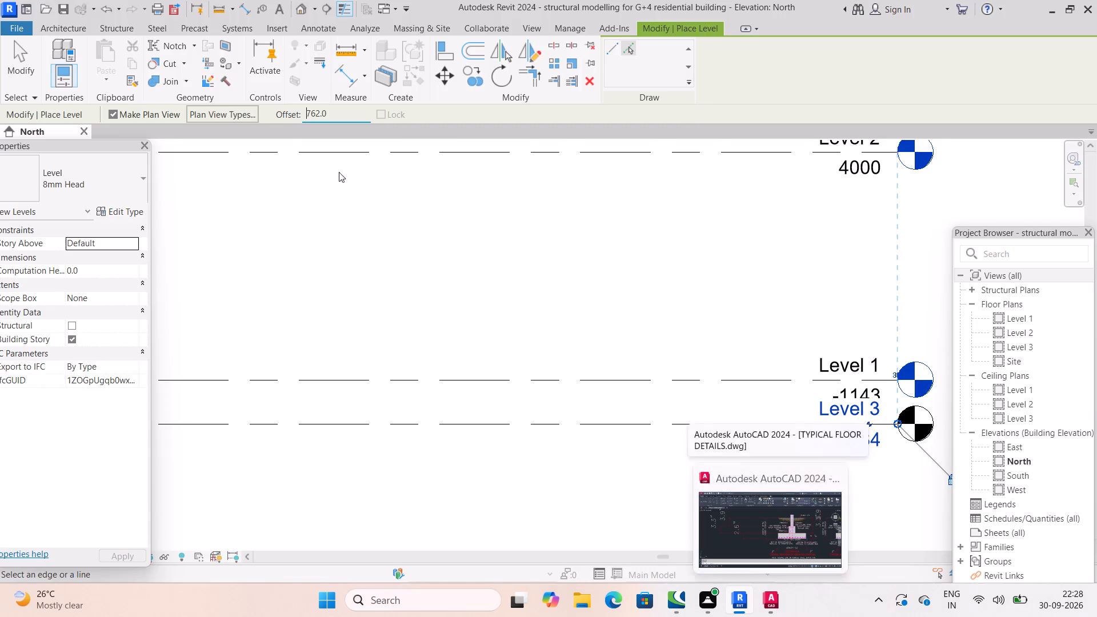
left_click_drag(337, 114, 223, 110)
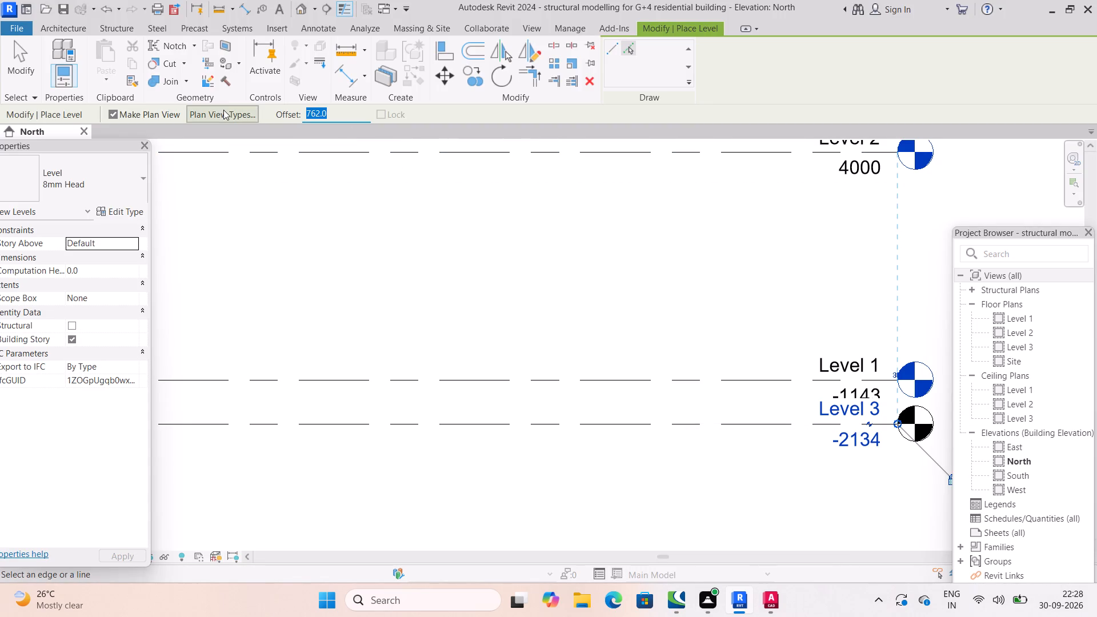
type("2'6\"")
key("Return")
left_click(508, 428)
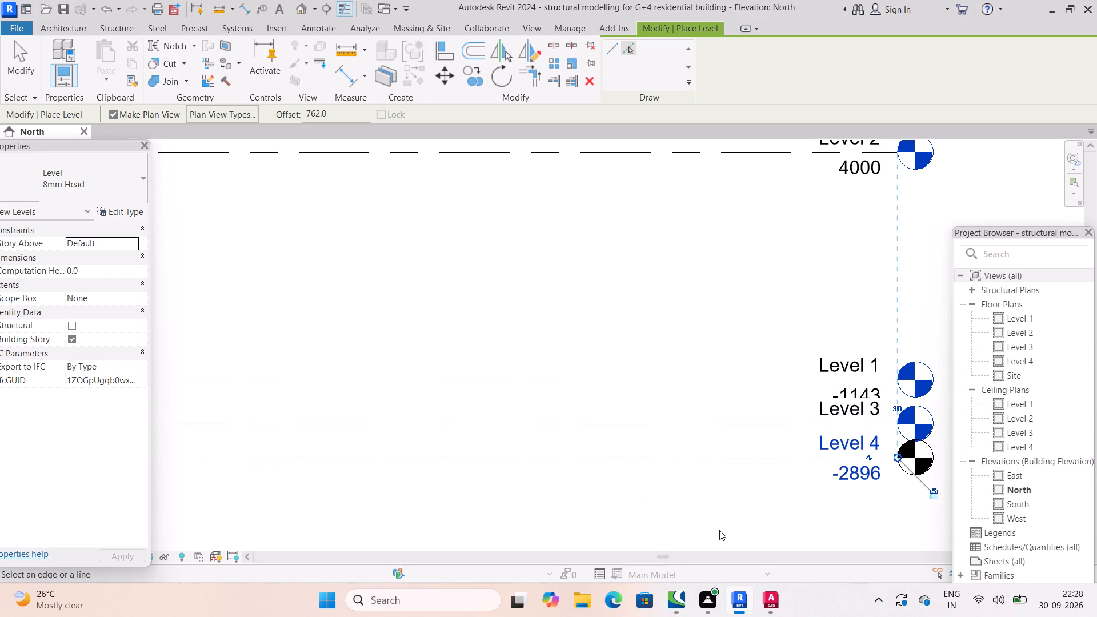
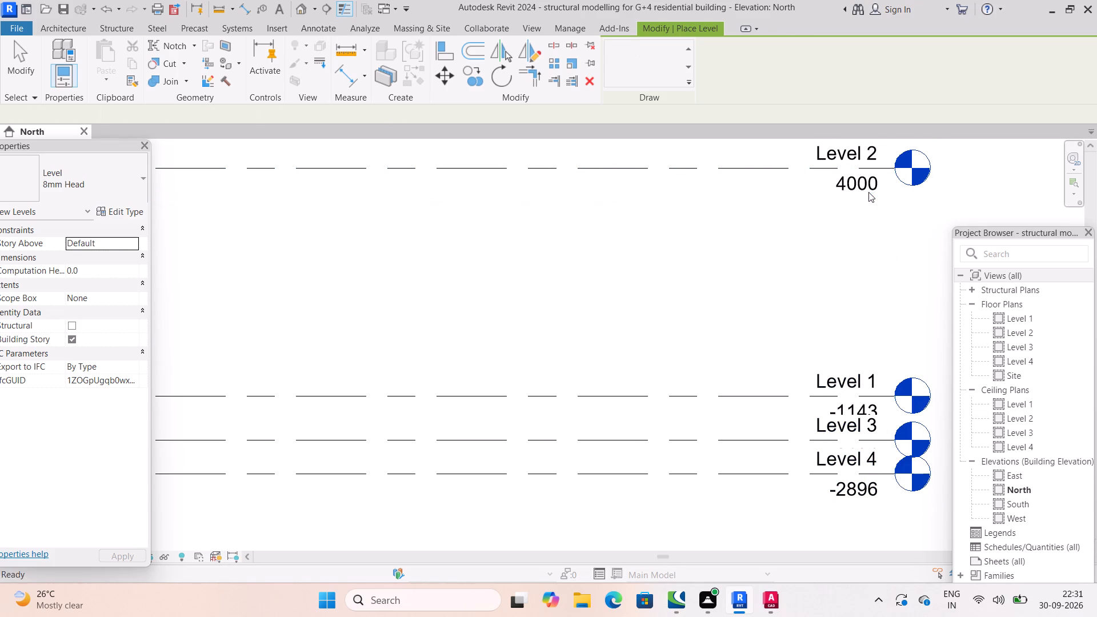
Set the Level 2 elevation to 0 in the North elevation.
key("Escape")
left_click(869, 187)
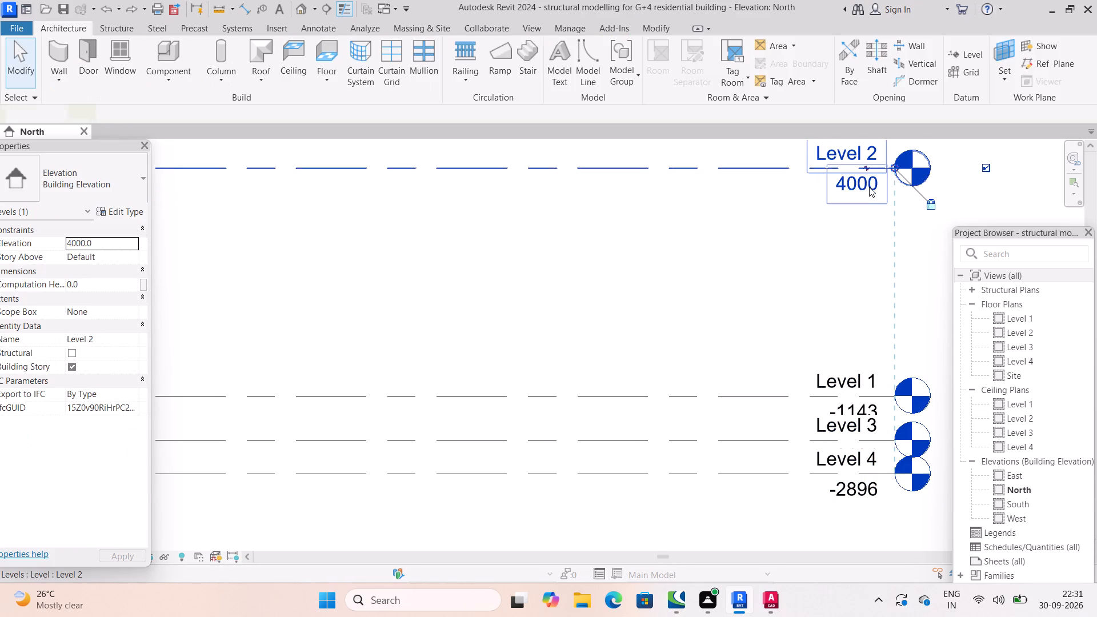
left_click(867, 186)
key("0")
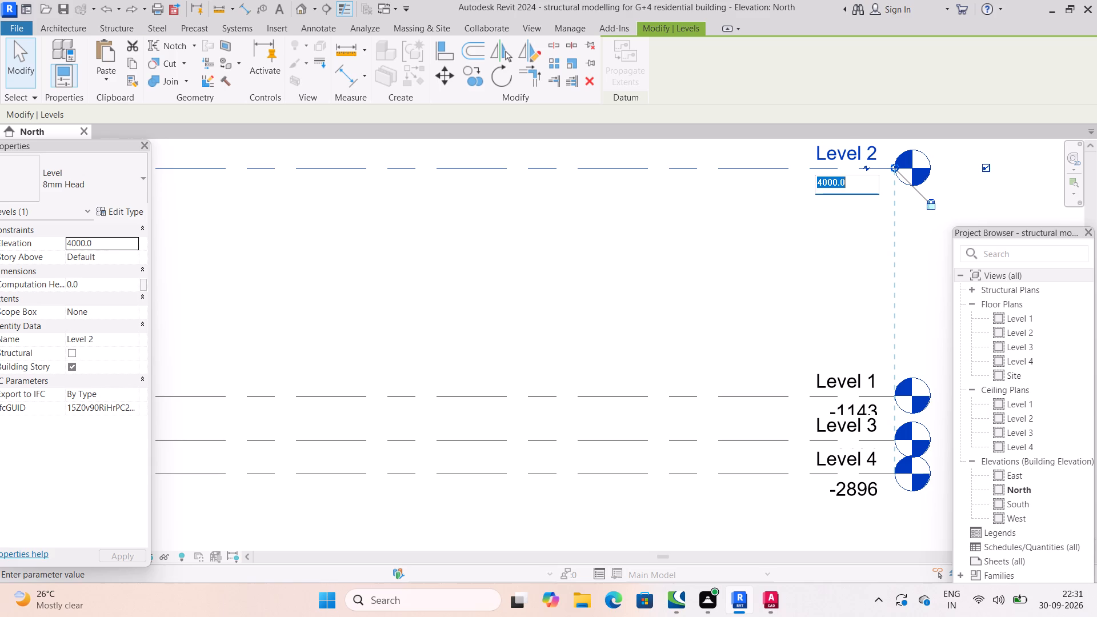
key("Return")
scroll(803, 414, "up", 4)
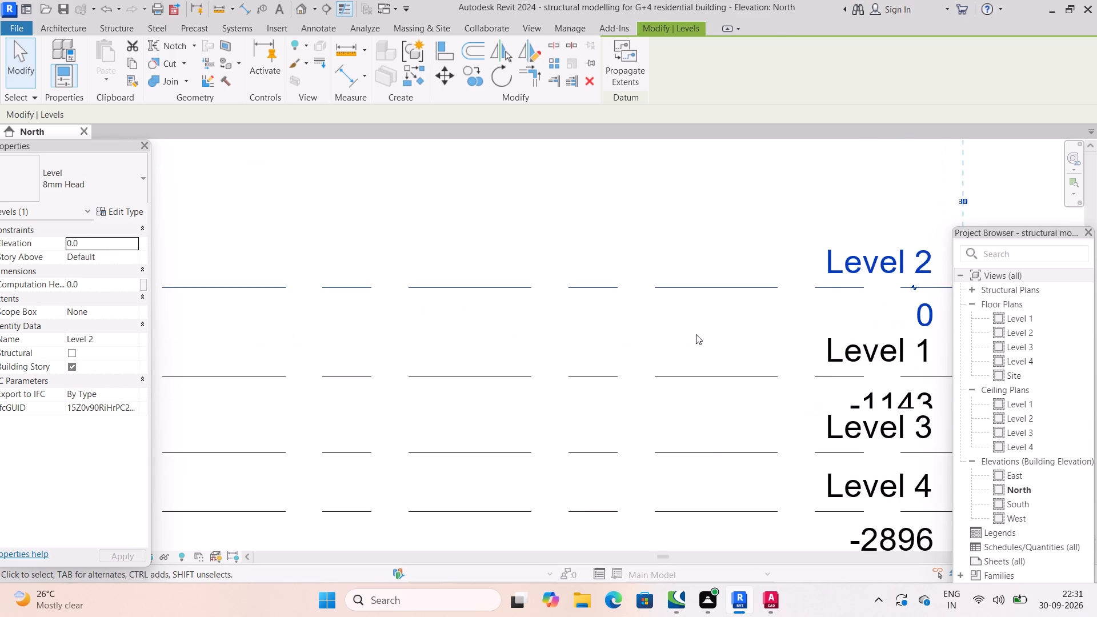
scroll(694, 334, "down", 3)
scroll(824, 446, "up", 6)
scroll(776, 390, "up", 1)
middle_click_drag(735, 379, 687, 366)
scroll(753, 471, "up", 2)
scroll(753, 471, "down", 4)
scroll(839, 429, "down", 3)
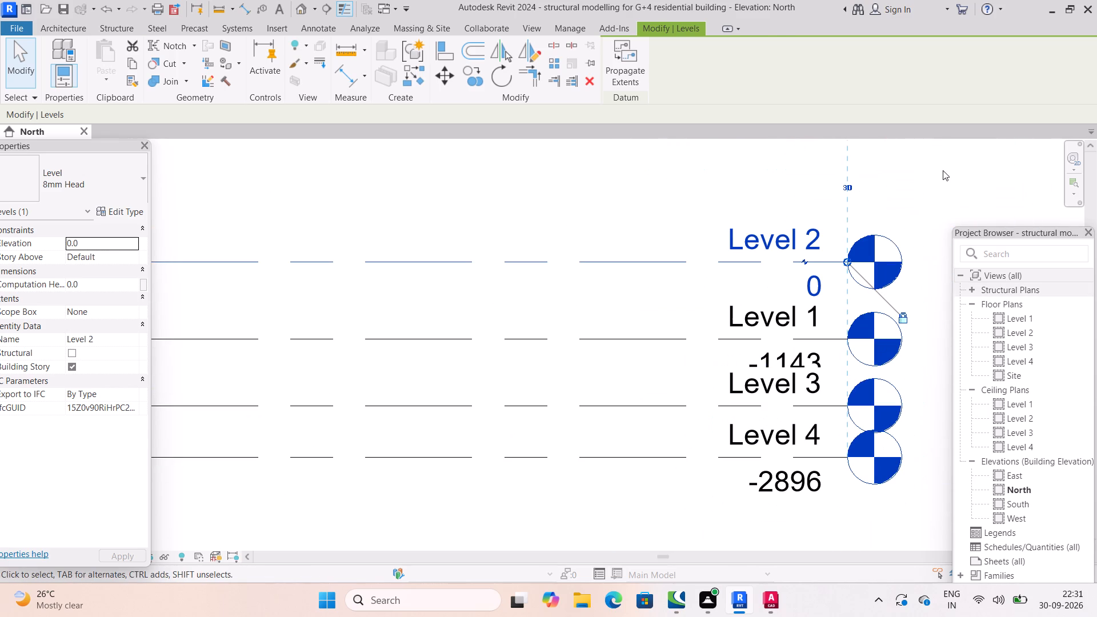
left_click(936, 165)
Unlock the Level 4 line's head end from the other levels and extend it well beyond their heads to separate the overlapping labels.
scroll(803, 431, "up", 3)
middle_click_drag(720, 435, 620, 394)
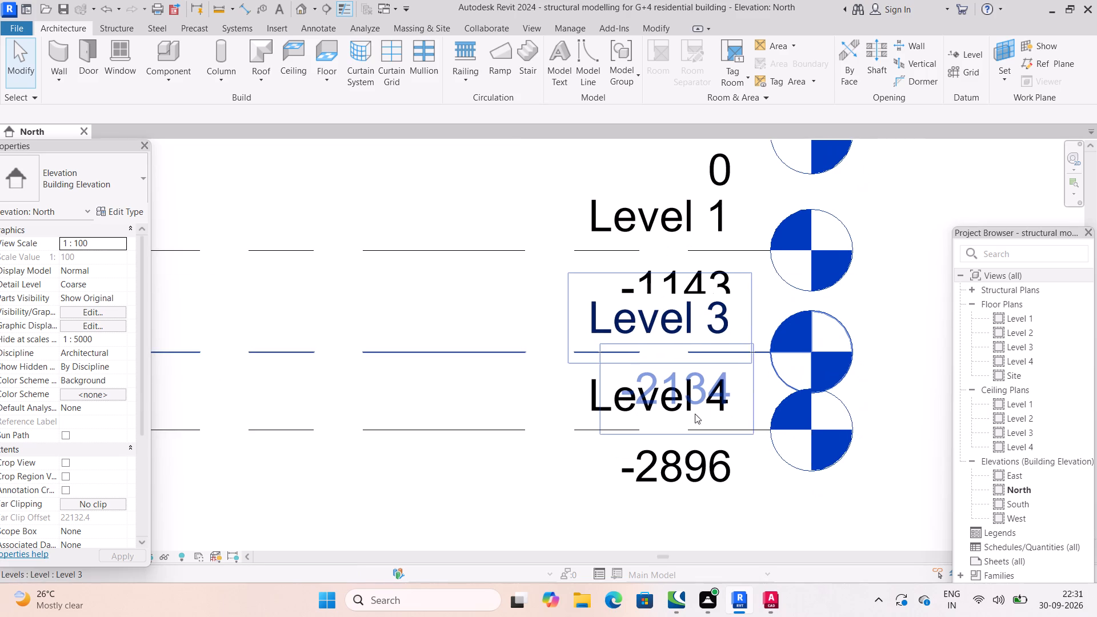
scroll(711, 420, "up", 3)
left_click(796, 436)
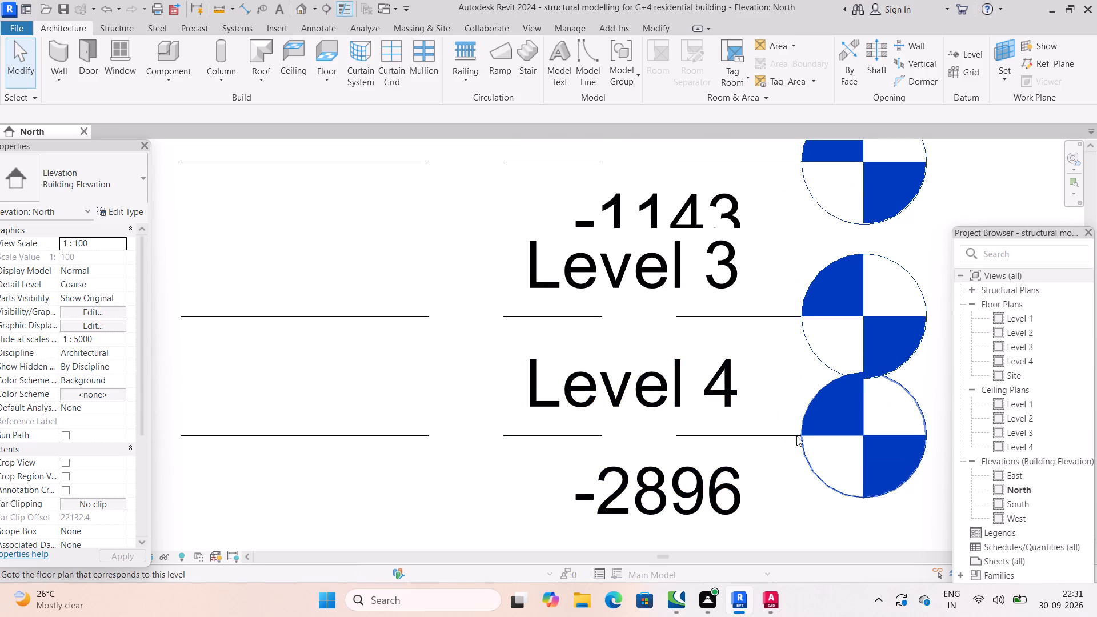
scroll(798, 440, "down", 6)
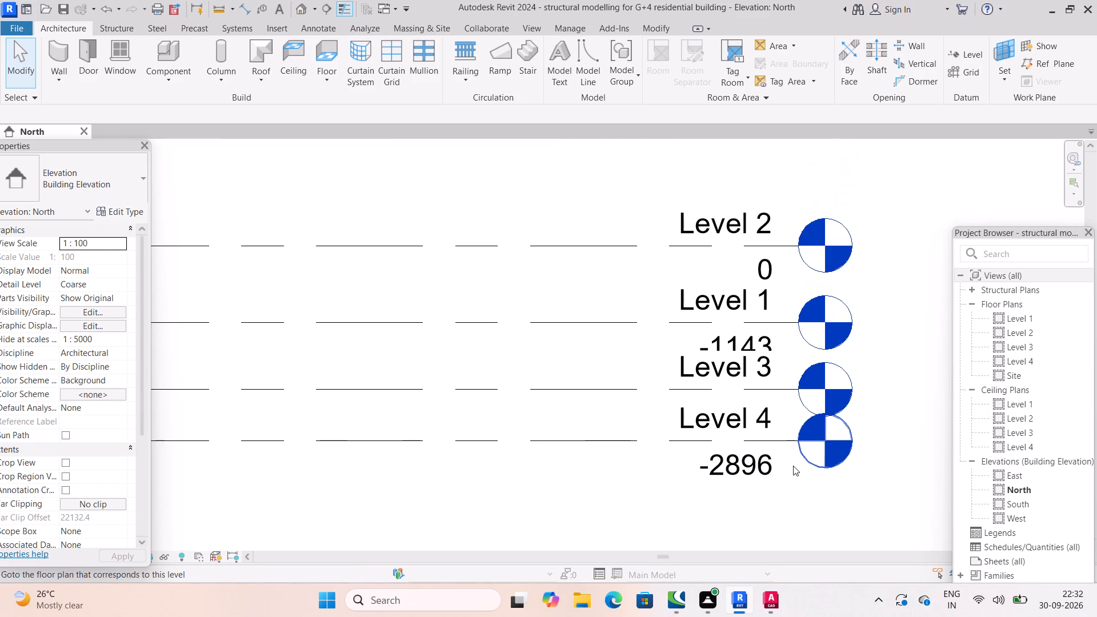
left_click(610, 437)
left_click(831, 479)
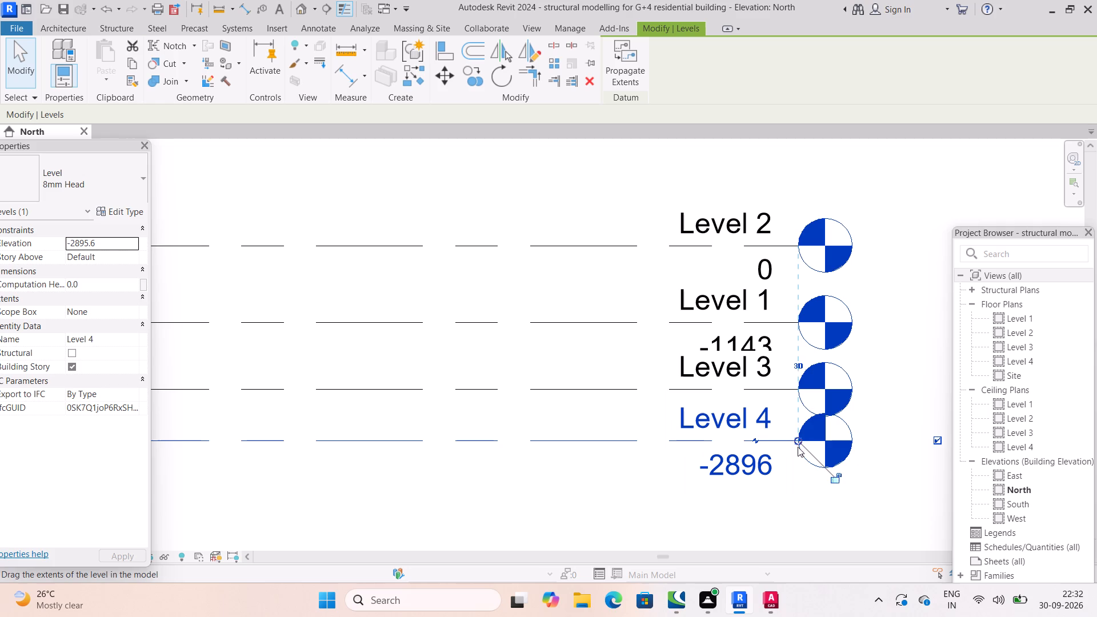
left_click_drag(798, 441, 946, 446)
scroll(915, 439, "down", 2)
middle_click_drag(878, 423, 716, 378)
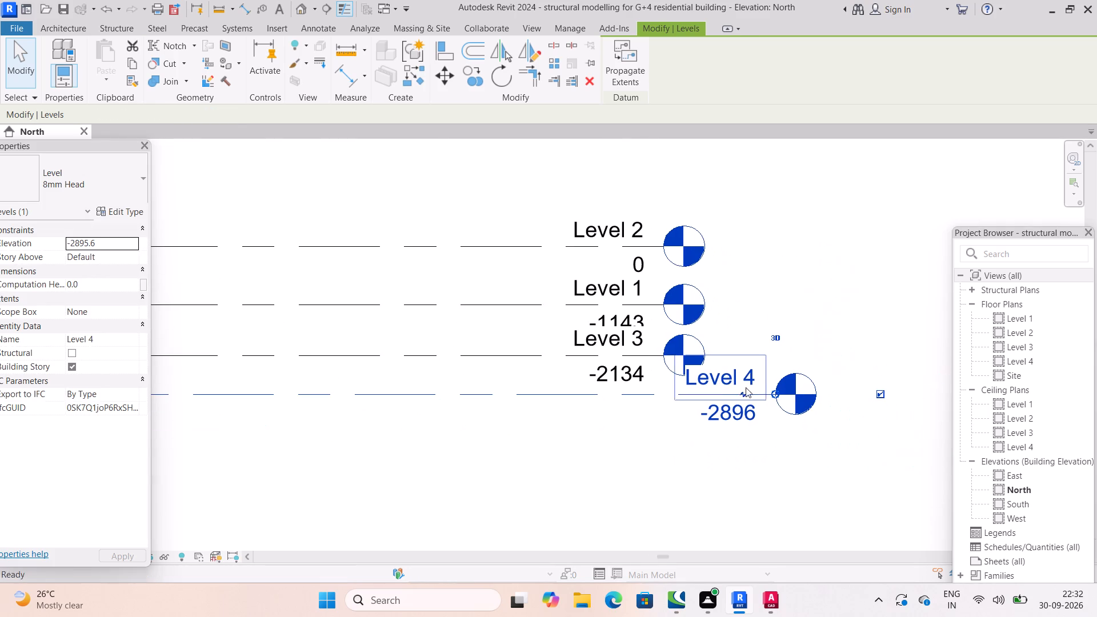
left_click_drag(774, 392, 918, 390)
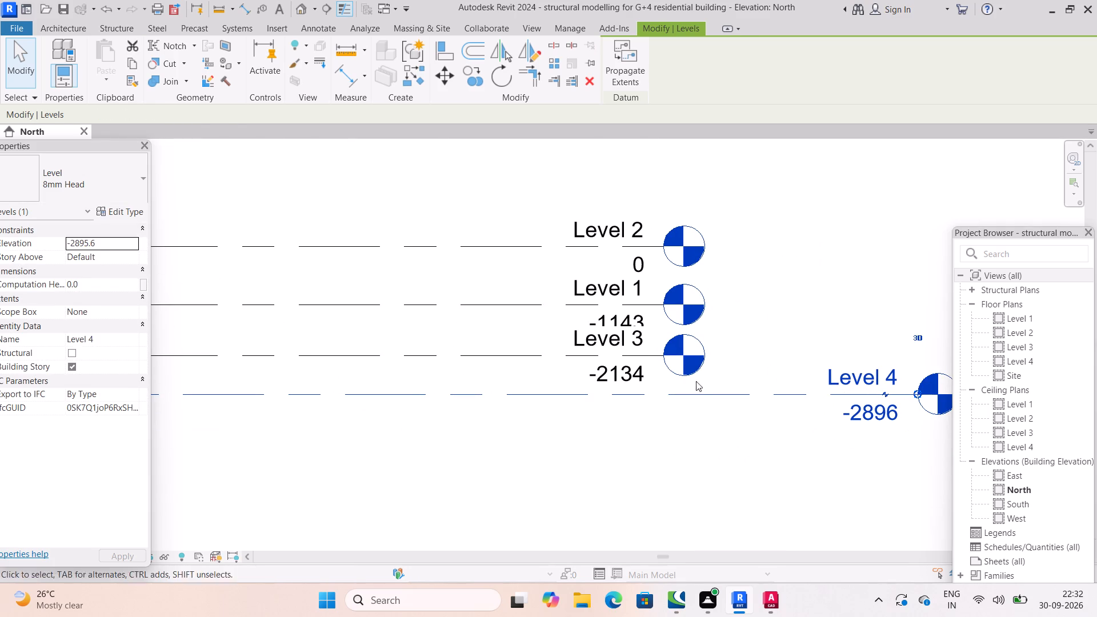
middle_click(710, 387)
scroll(710, 387, "down", 3)
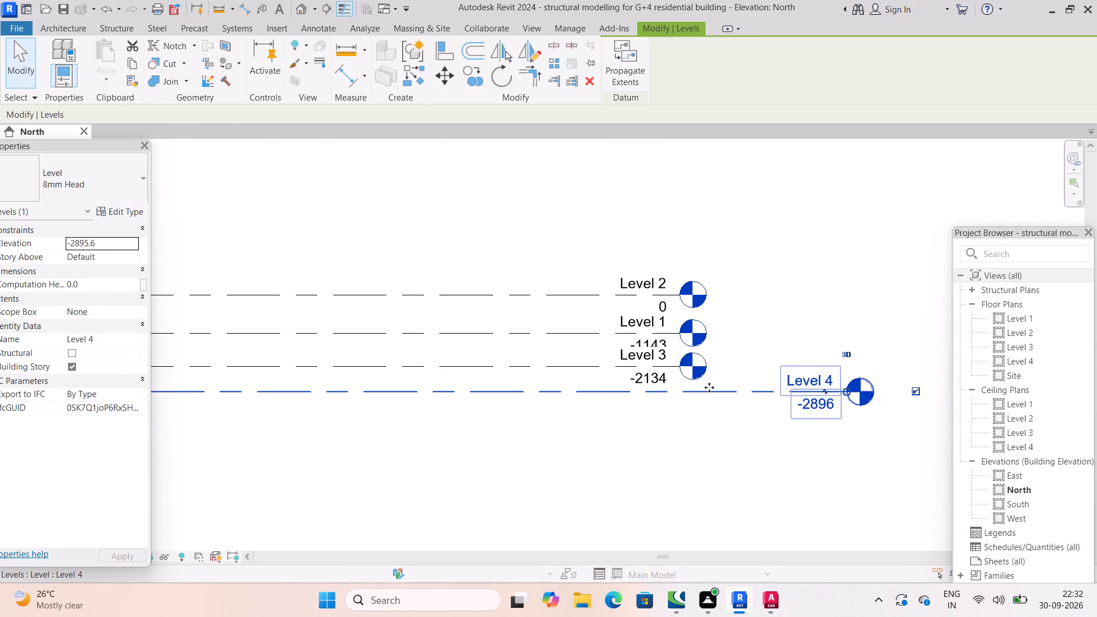
scroll(673, 371, "up", 1)
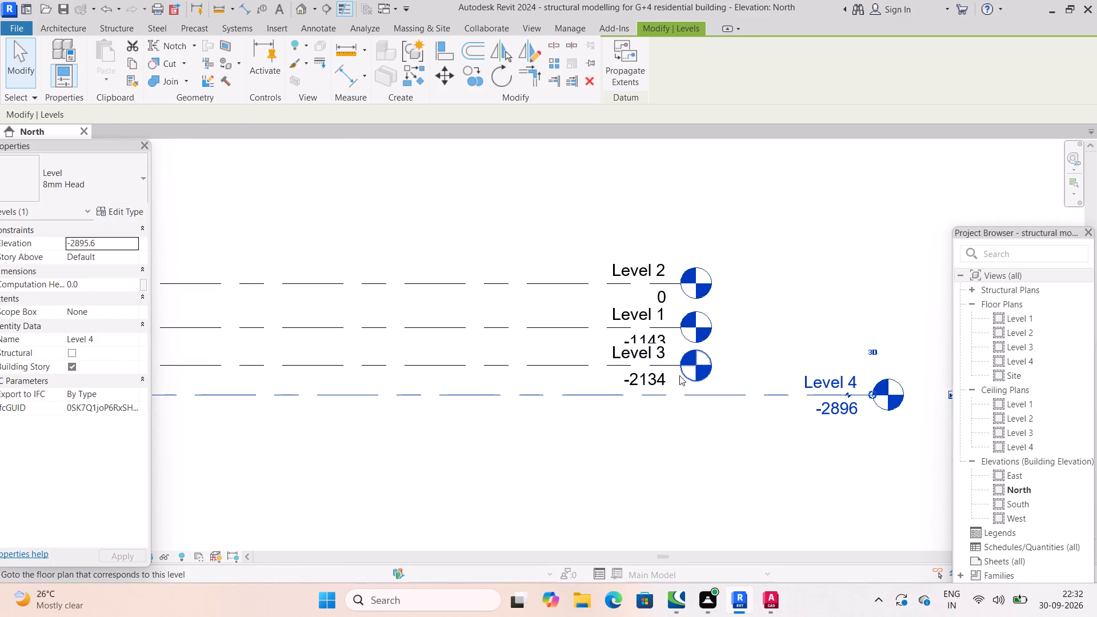
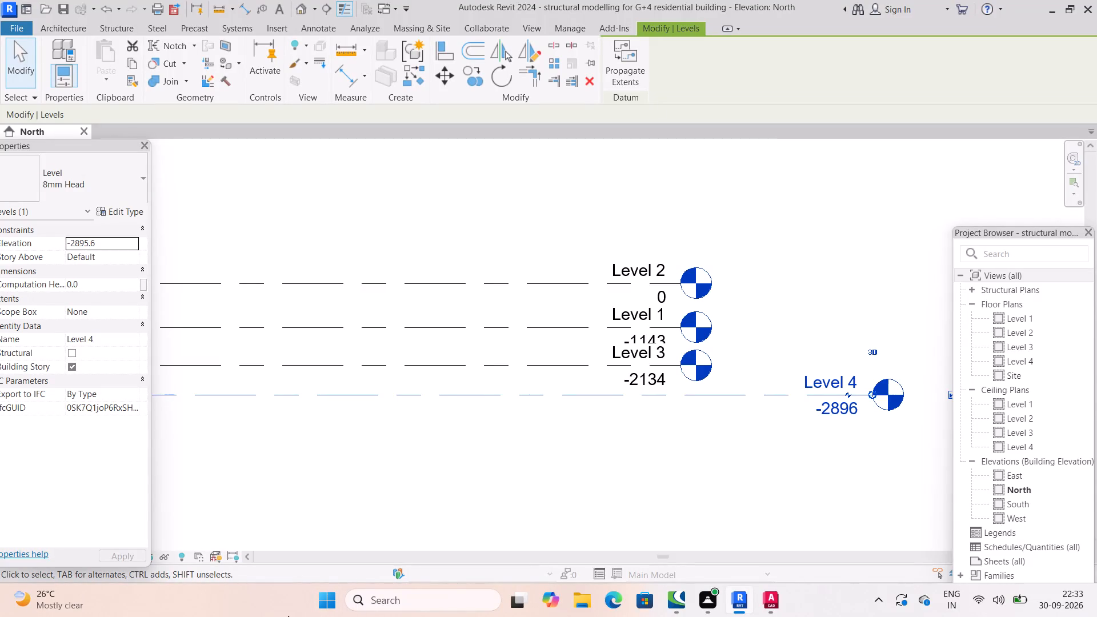
Rename Level 4 as "B.O.F Footing" and rename its corresponding views to match.
left_click(828, 375)
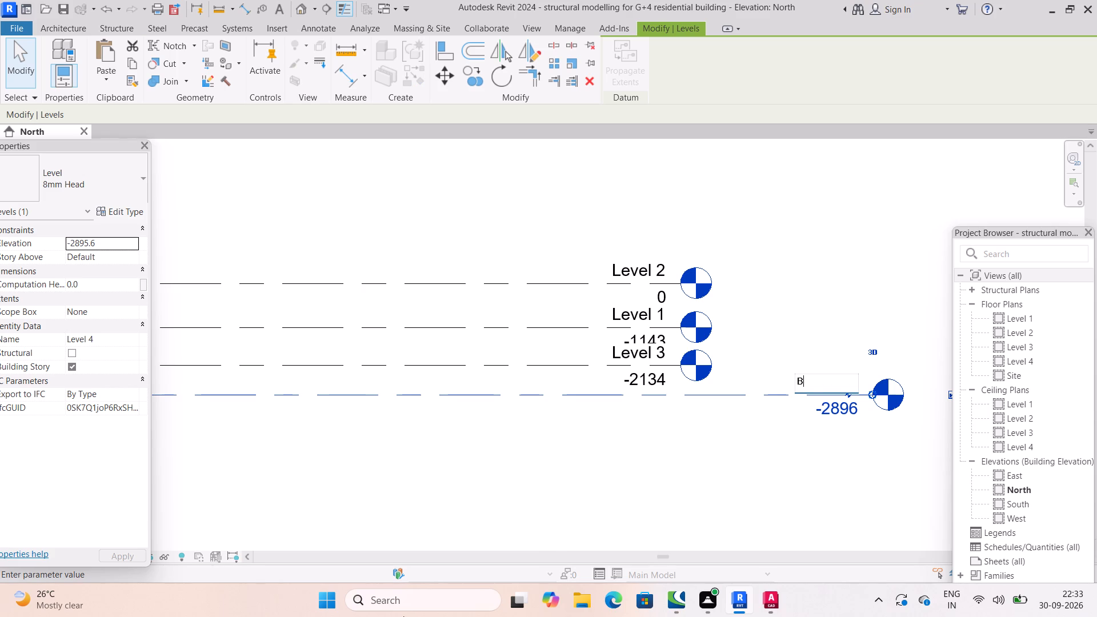
type(".O.")
key("p")
key("BackSpace")
key("f")
key("space")
type("FOOTOM")
key("BackSpace")
type("NG")
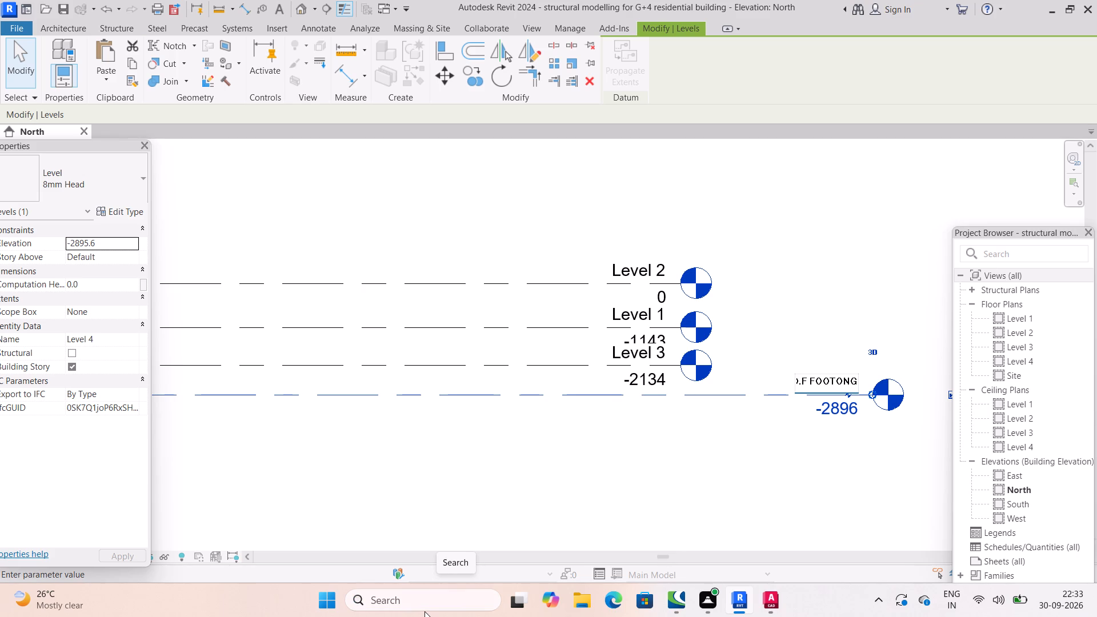
key("BackSpace")
key("BackSpace")
key("BackSpace")
key("BackSpace")
key("BackSpace")
key("BackSpace")
type("ooting")
key("Return")
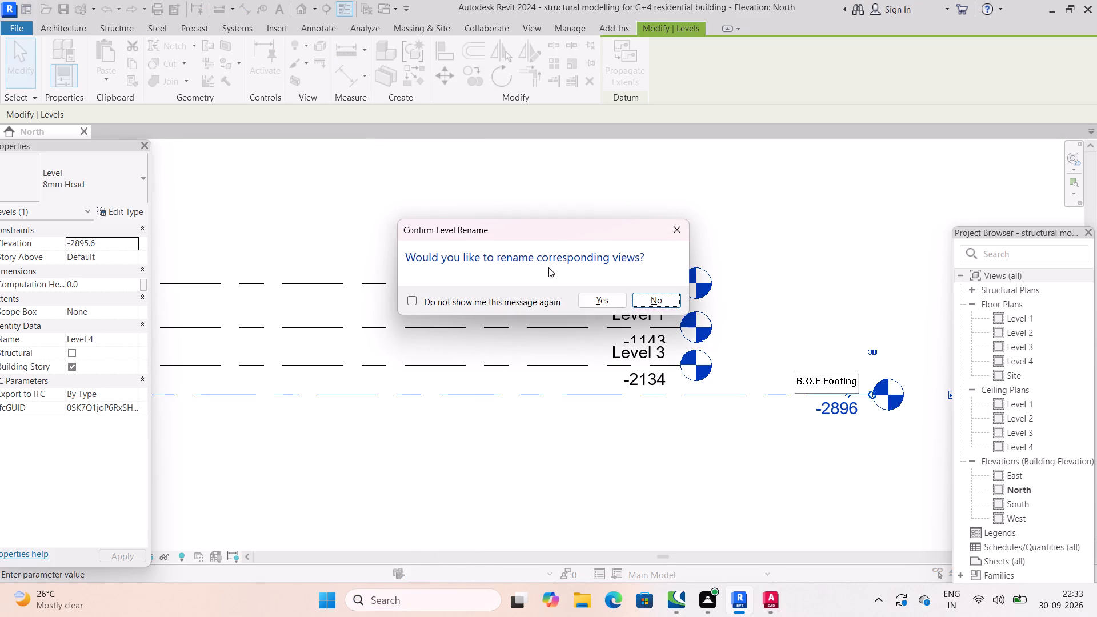
left_click(612, 295)
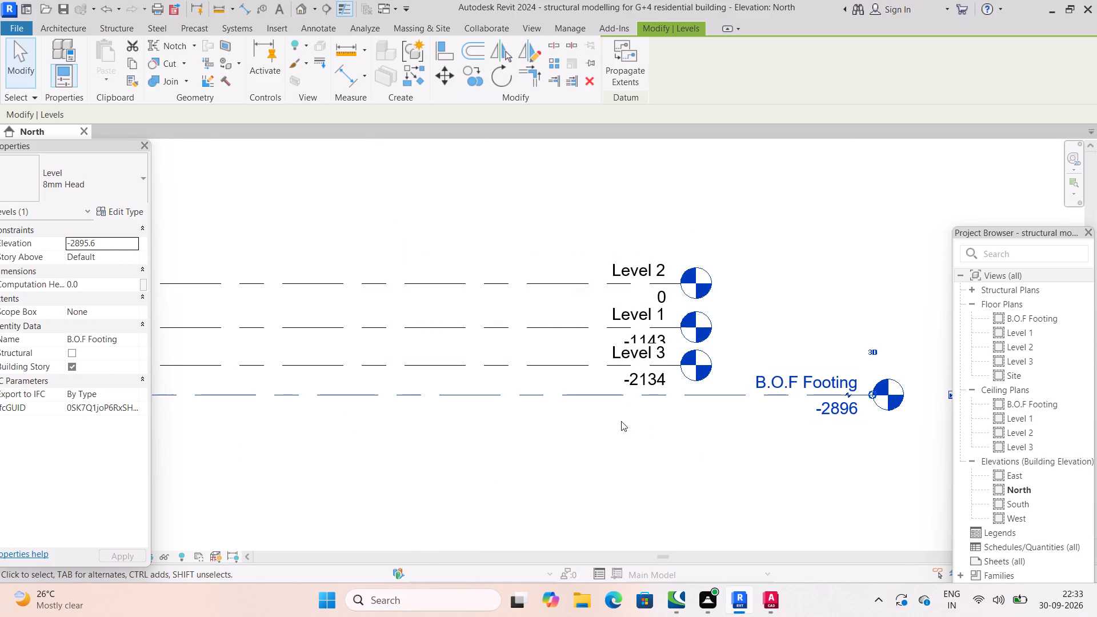
Rename Level 3 as "T.o.p Footing" and rename its corresponding views to match.
scroll(643, 366, "up", 5)
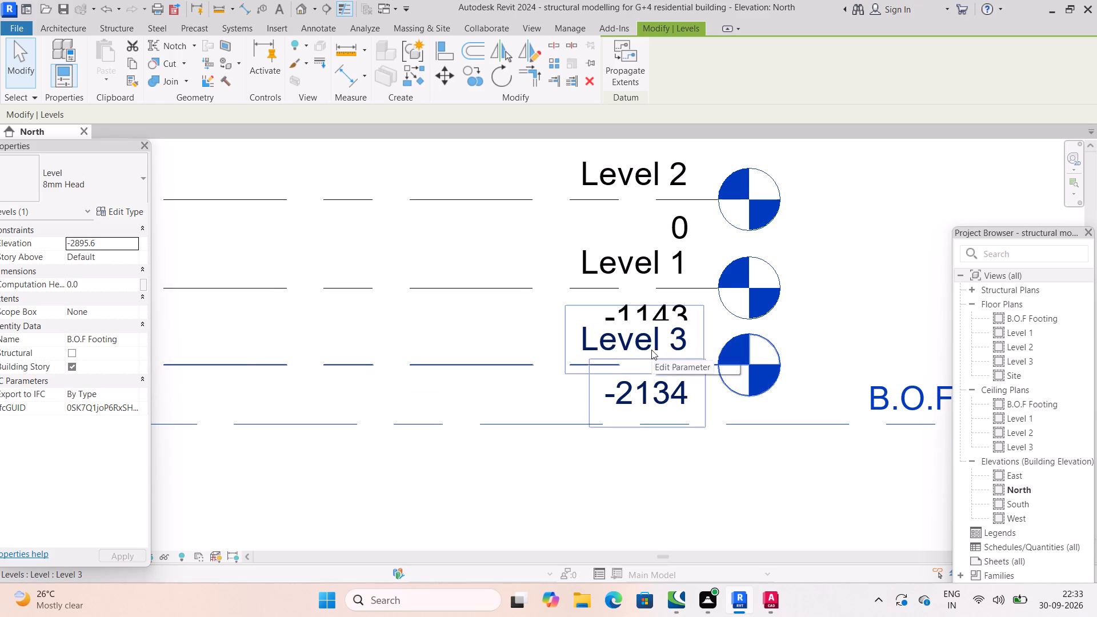
scroll(646, 342, "up", 5)
left_click(646, 342)
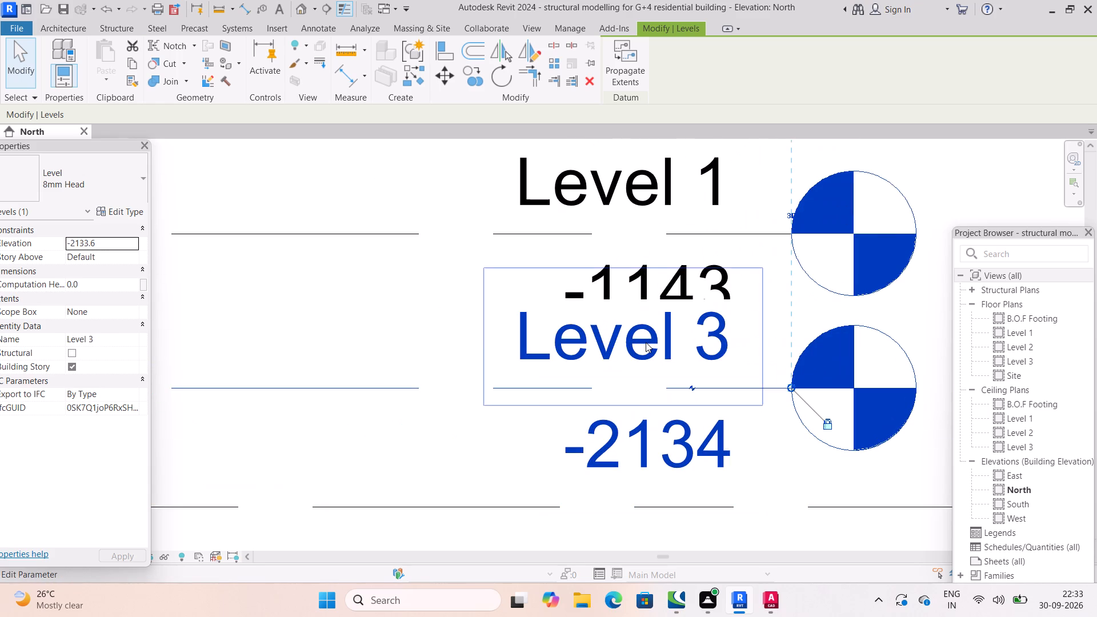
left_click(646, 342)
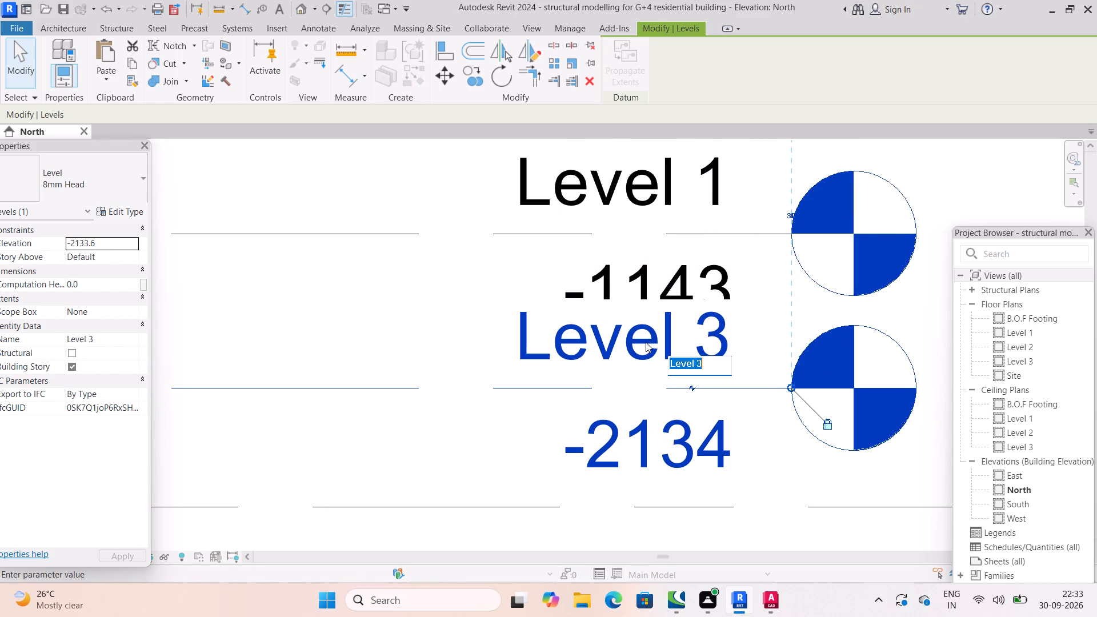
key("t")
type("op")
key("BackSpace")
key("BackSpace")
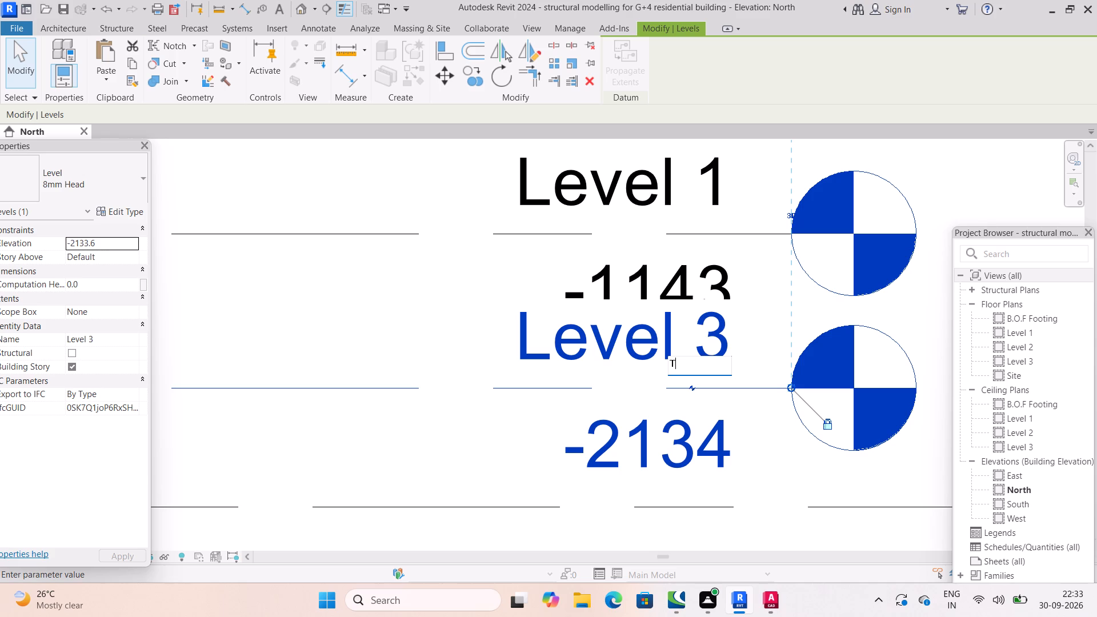
type(".o.p")
key("space")
type("ooting")
key("Return")
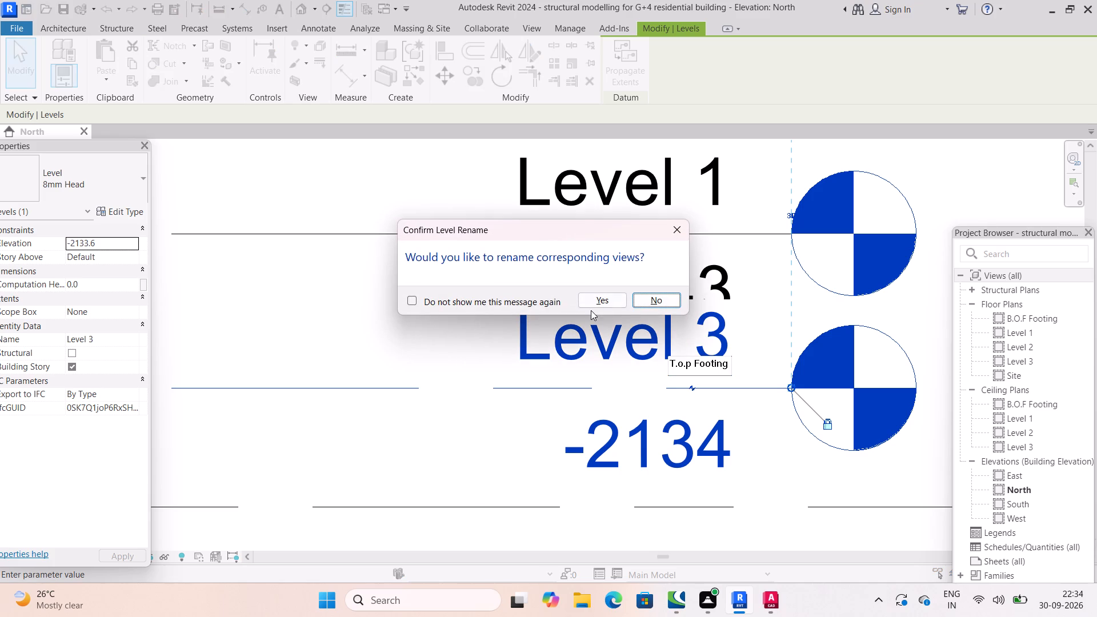
left_click(602, 304)
Unlock the T.o.p Footing line's head end from the other levels and extend it beyond the B.O.F Footing head.
middle_click_drag(685, 283, 691, 327)
scroll(691, 327, "down", 2)
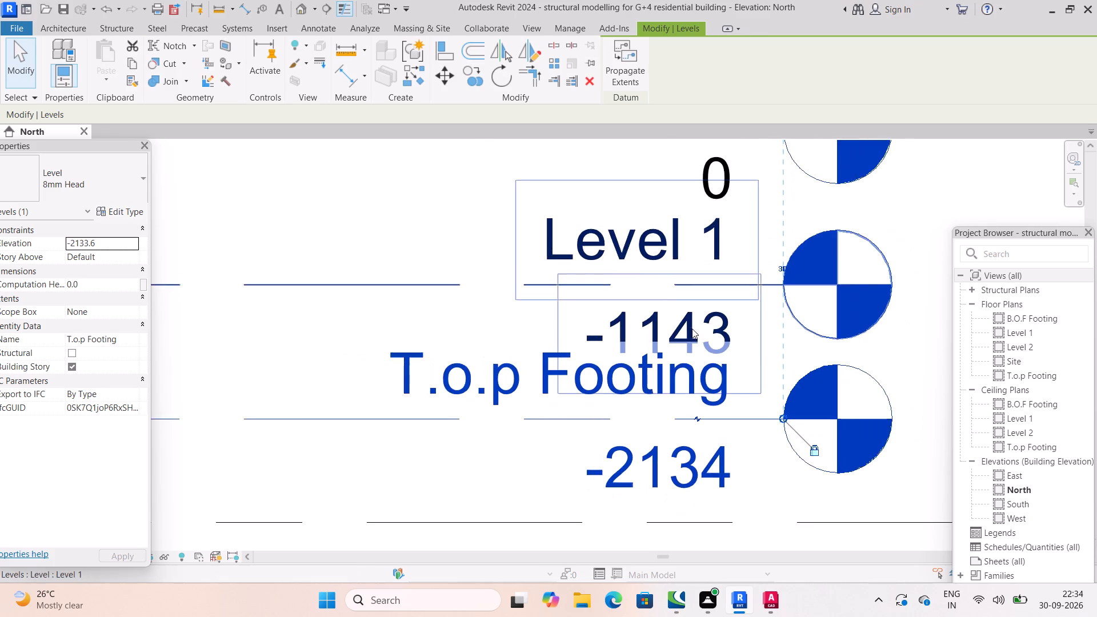
scroll(746, 384, "down", 3)
left_click(782, 418)
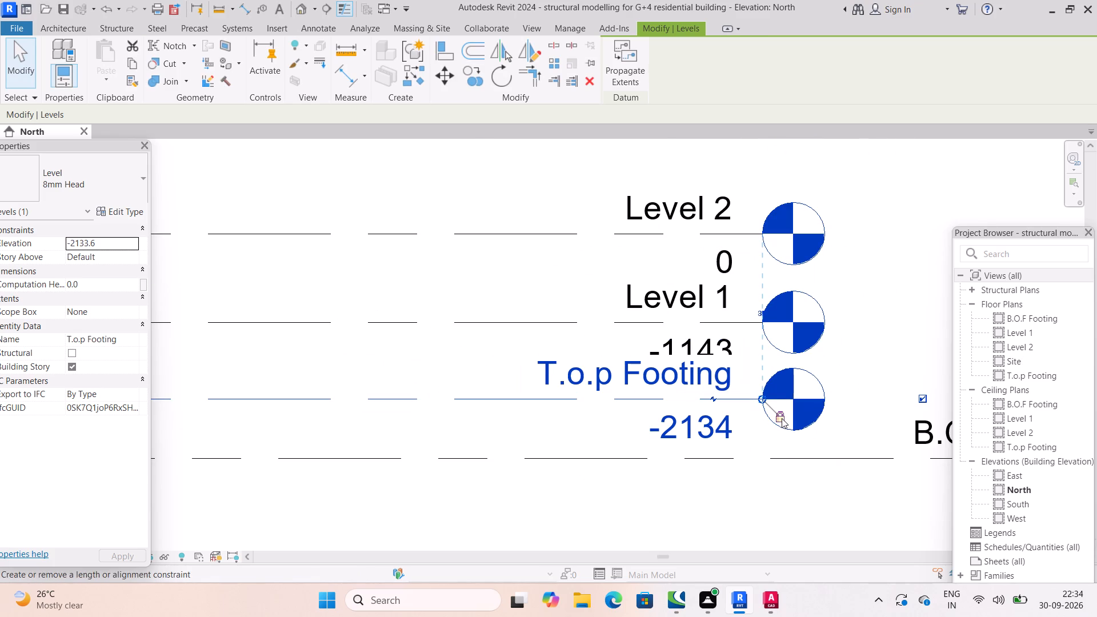
left_click_drag(766, 399, 966, 386)
middle_click_drag(839, 393, 579, 391)
scroll(654, 393, "down", 1)
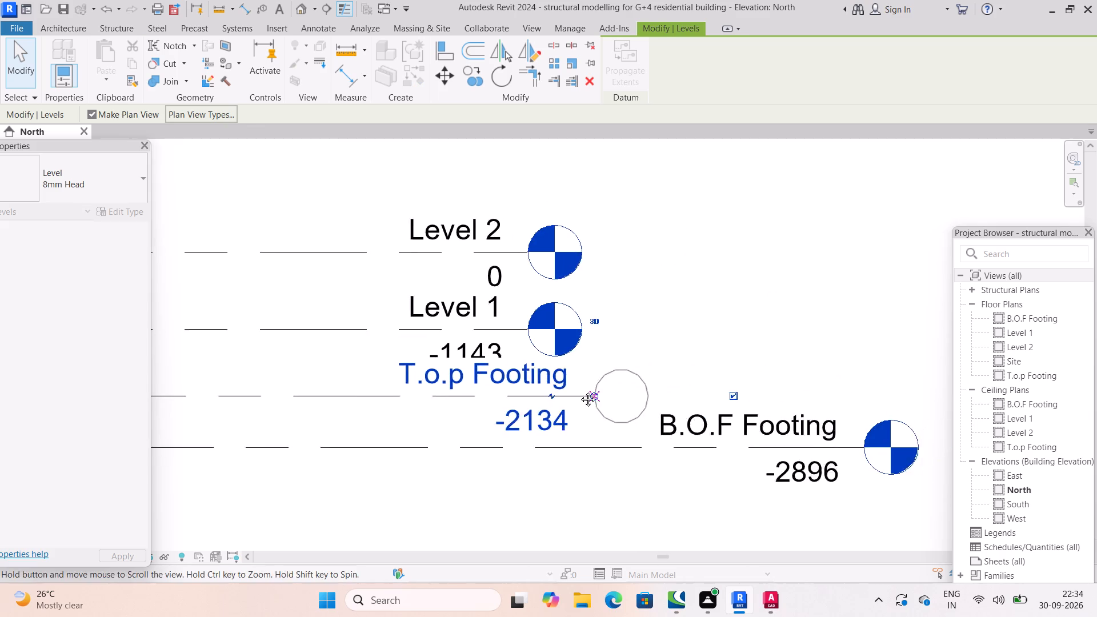
scroll(579, 391, "down", 1)
middle_click_drag(579, 391, 579, 389)
scroll(884, 327, "down", 1)
middle_click_drag(856, 327, 704, 298)
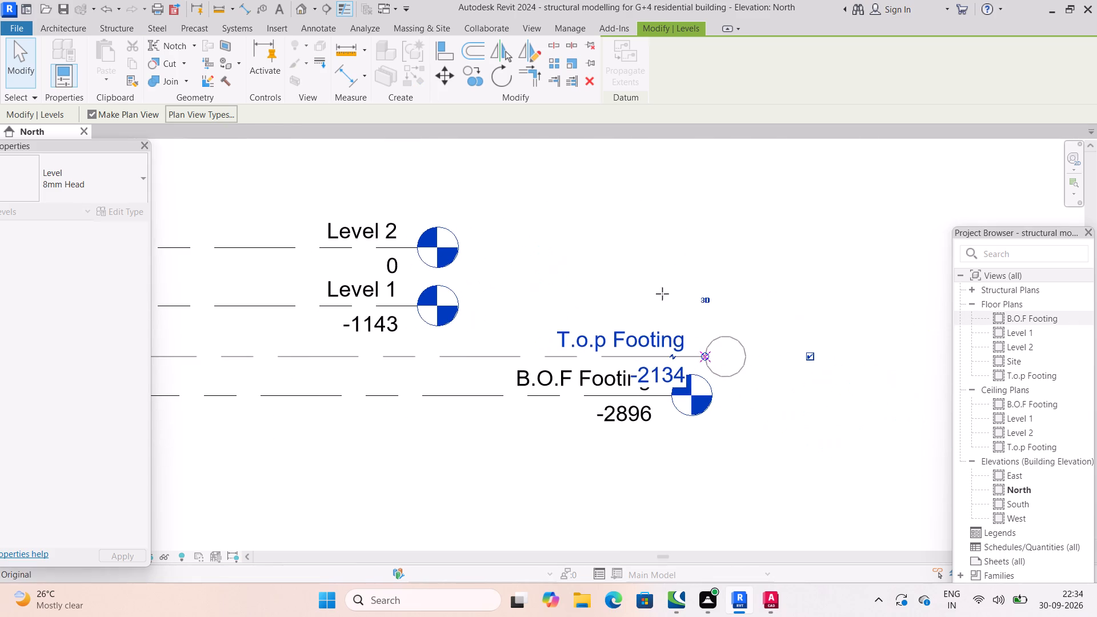
left_click(863, 311)
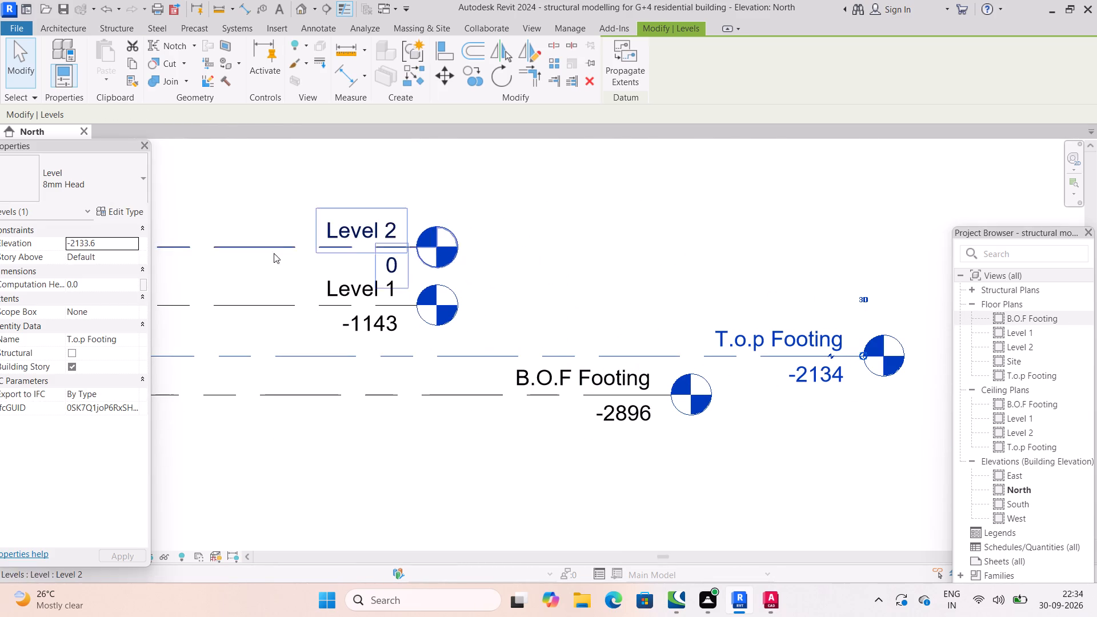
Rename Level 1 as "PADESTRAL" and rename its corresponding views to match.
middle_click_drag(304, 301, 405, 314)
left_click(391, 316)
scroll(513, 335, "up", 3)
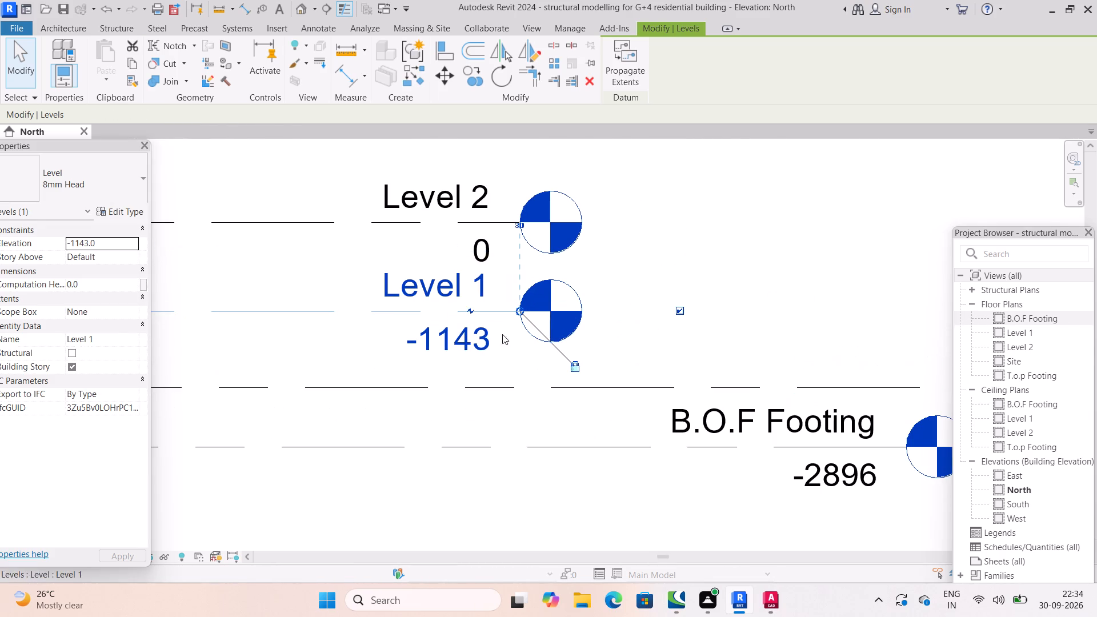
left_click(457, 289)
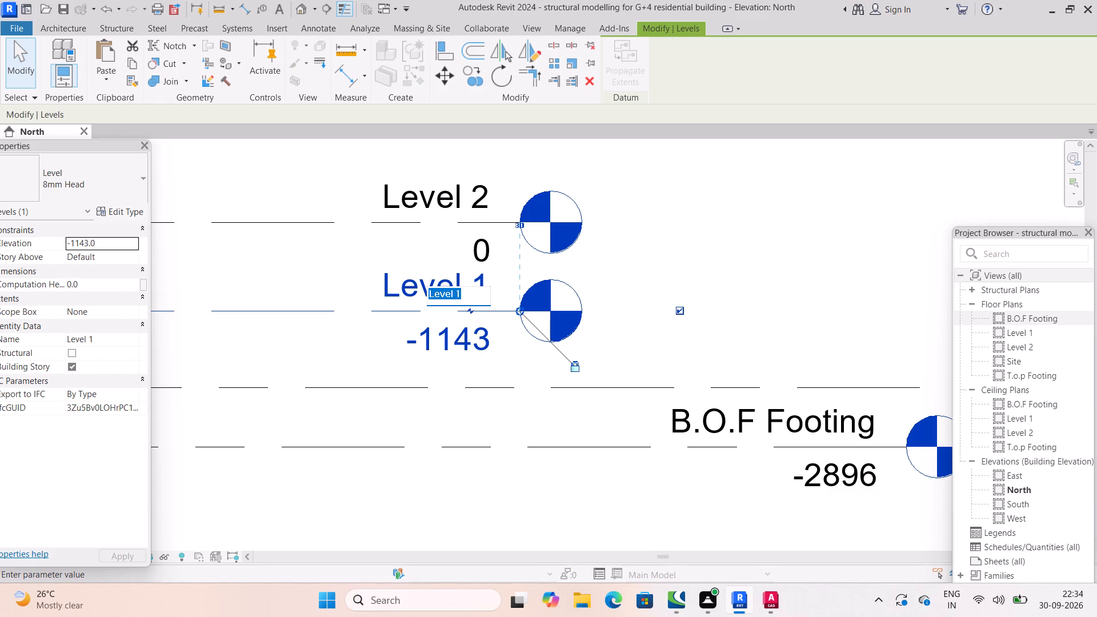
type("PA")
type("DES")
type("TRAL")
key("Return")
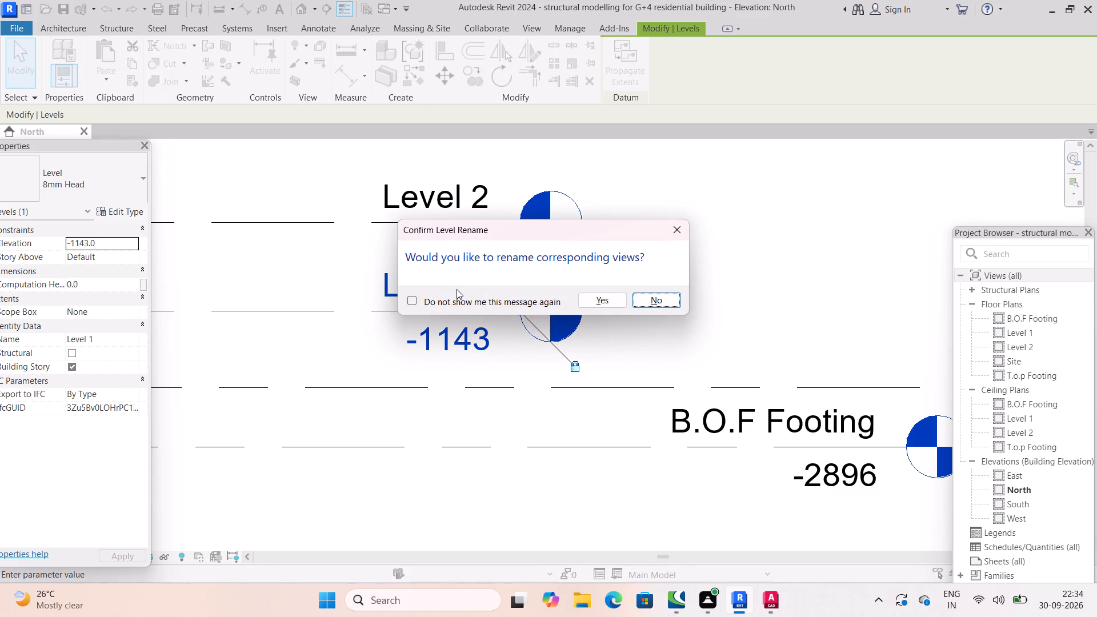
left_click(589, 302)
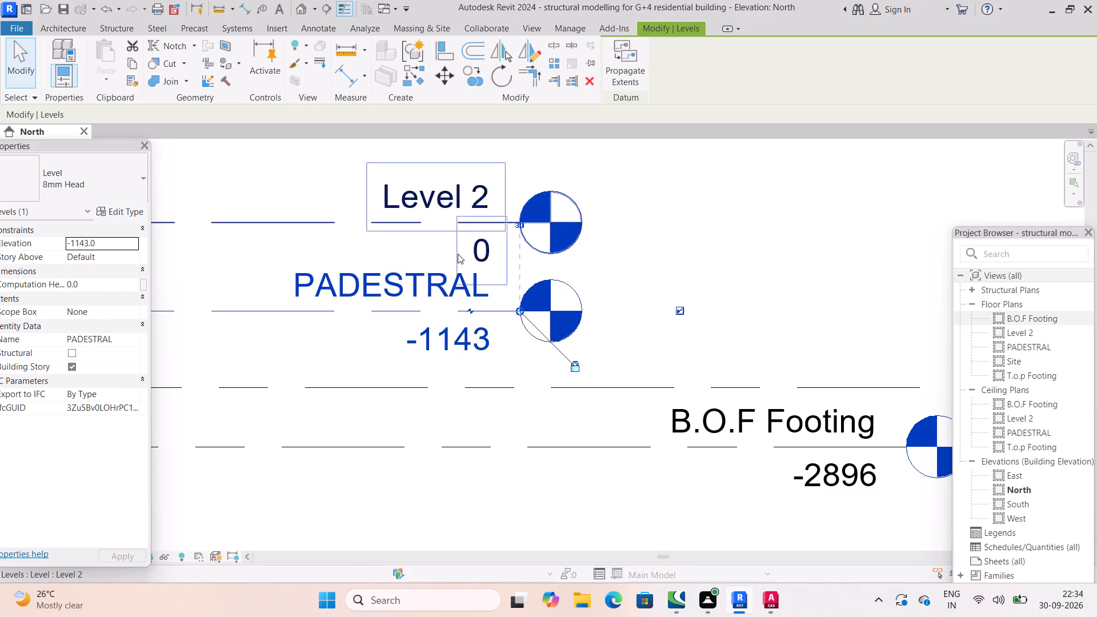
Rename the level at -1143 as "pedestal" and rename its corresponding views to match.
left_click(457, 273)
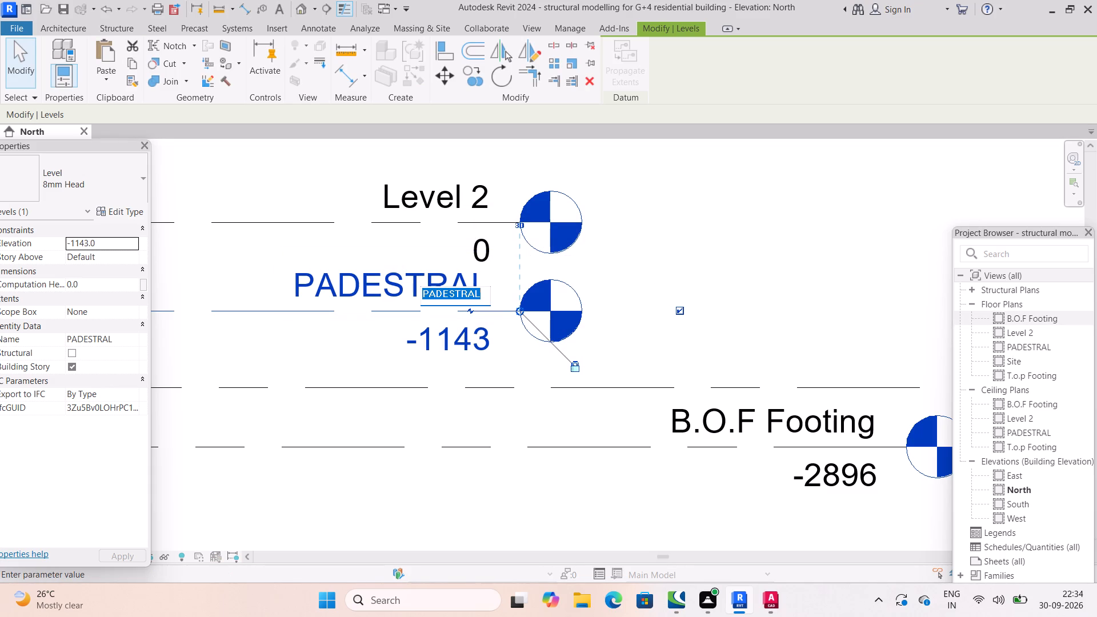
key("p")
type("edestal")
key("Return")
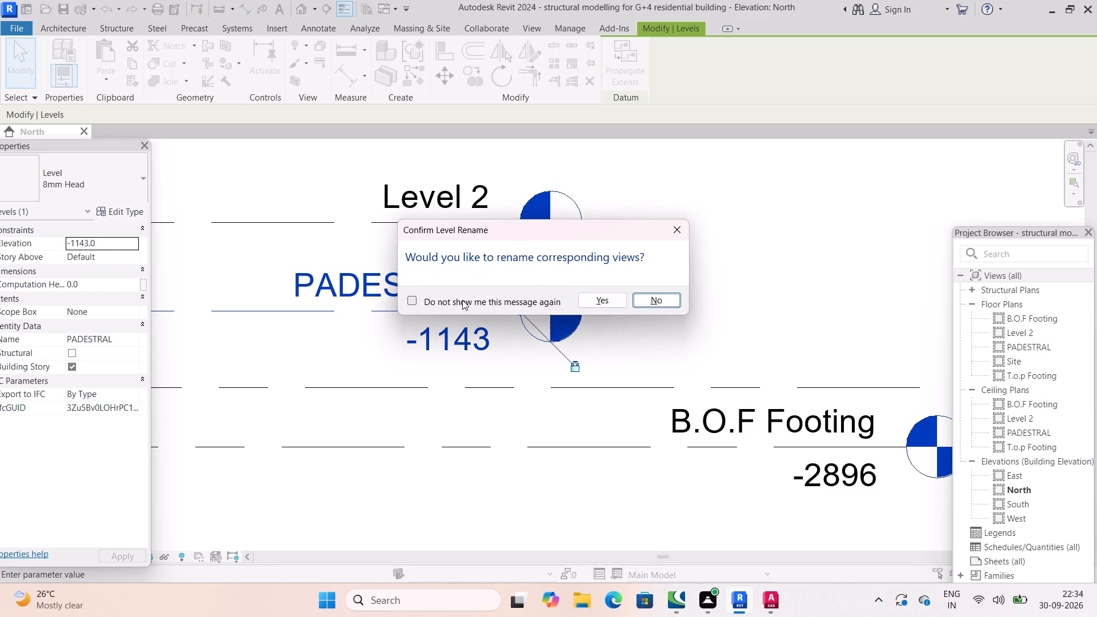
left_click(618, 299)
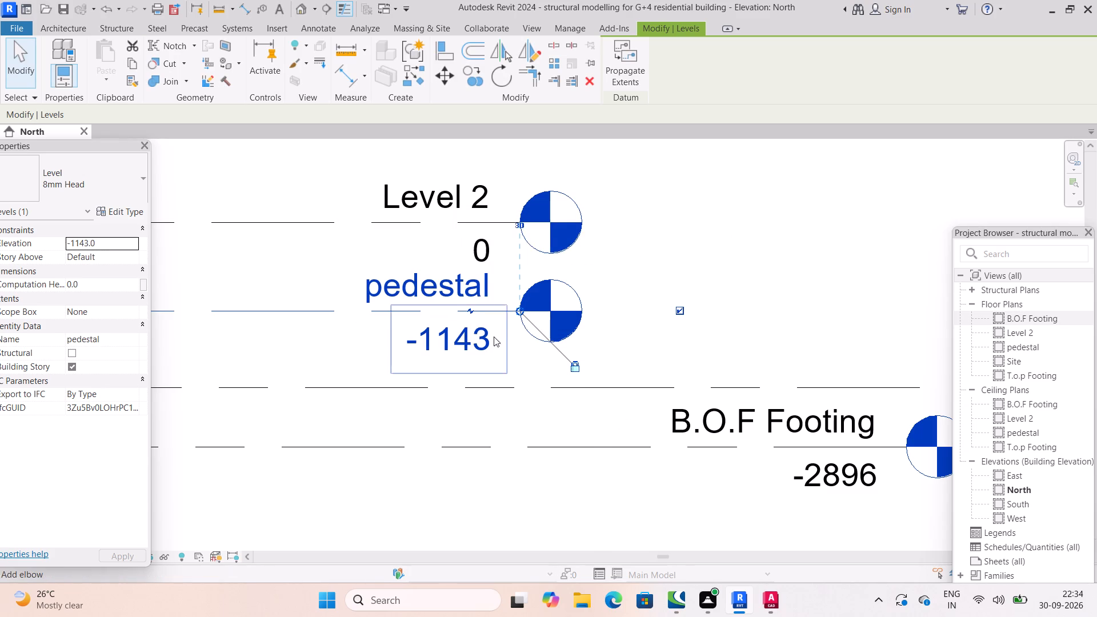
Rename Level 2 as "ground level" and rename its corresponding views to match.
scroll(498, 305, "down", 3)
scroll(458, 229, "up", 3)
left_click(465, 235)
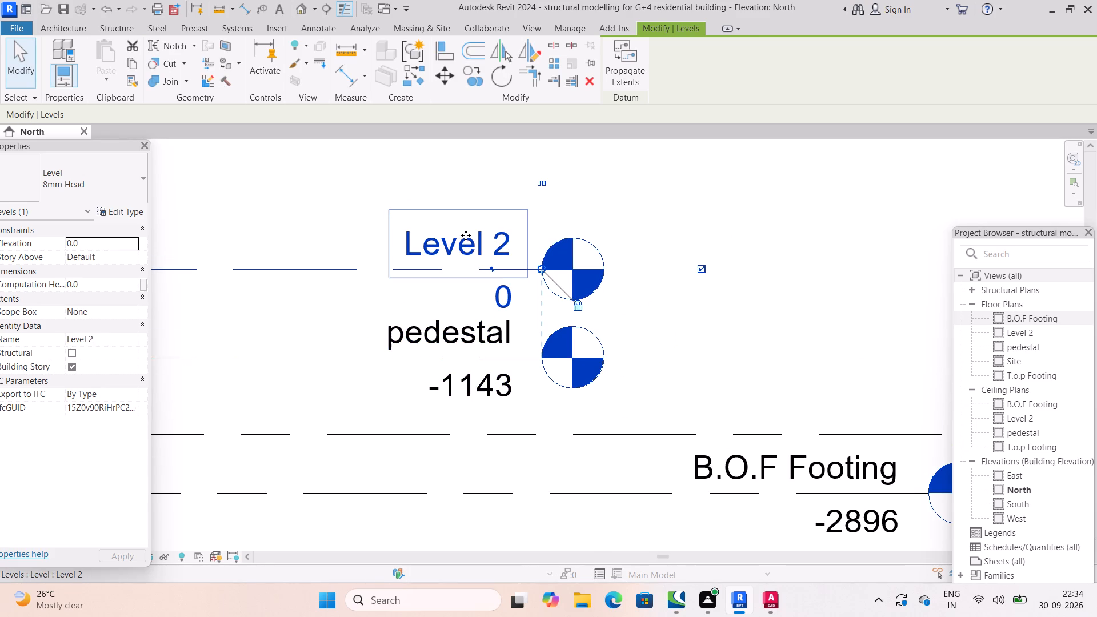
left_click(467, 235)
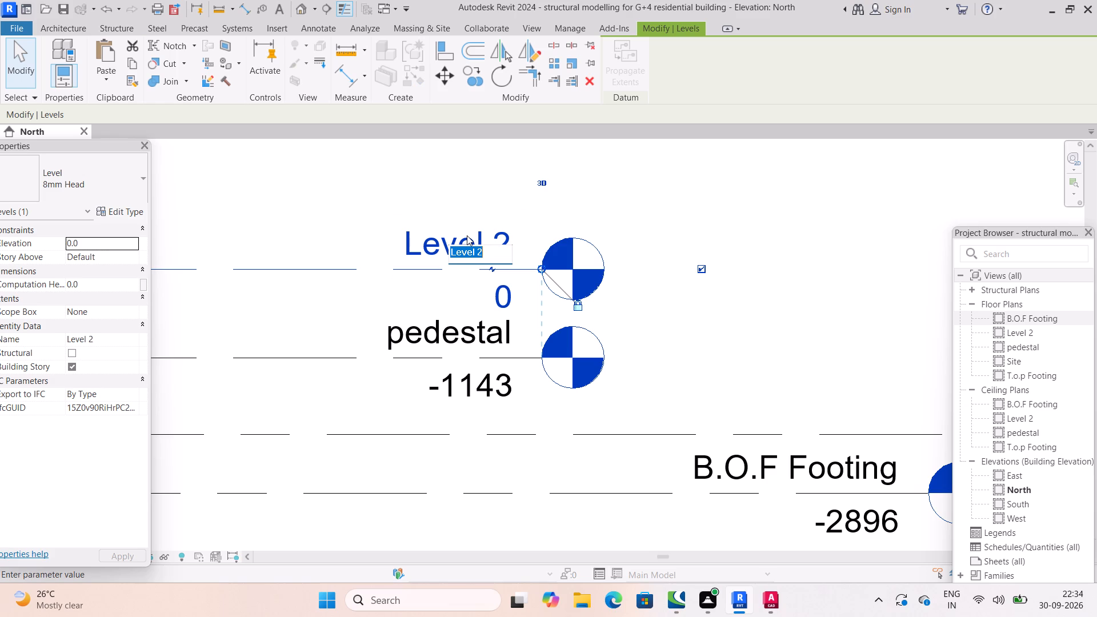
type("ground lelel")
key("BackSpace")
key("BackSpace")
key("BackSpace")
type("vel")
key("Return")
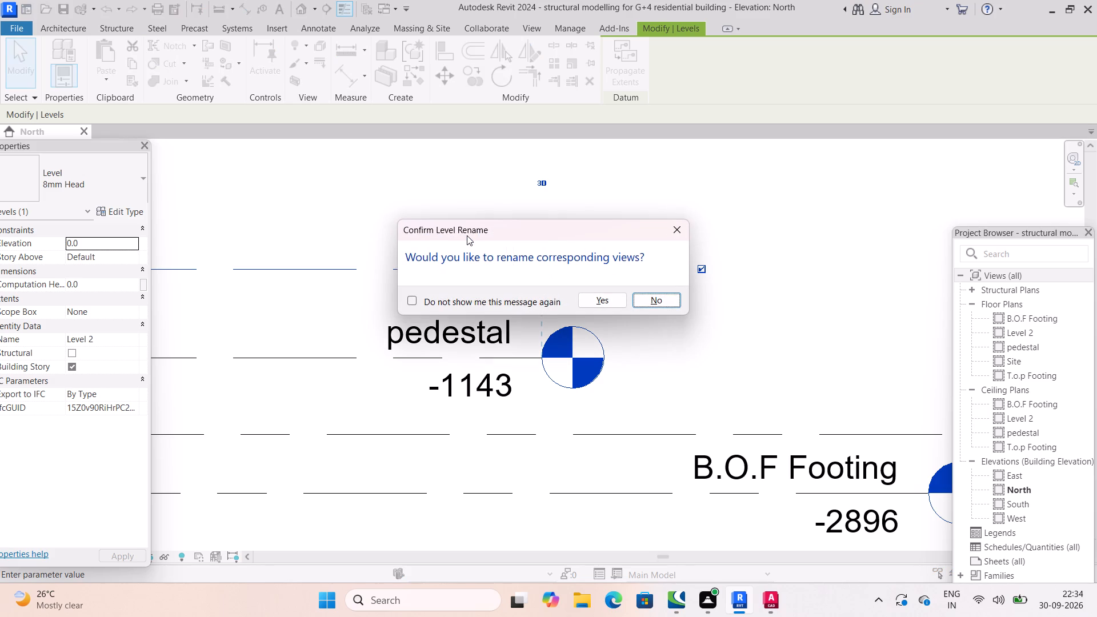
left_click(594, 302)
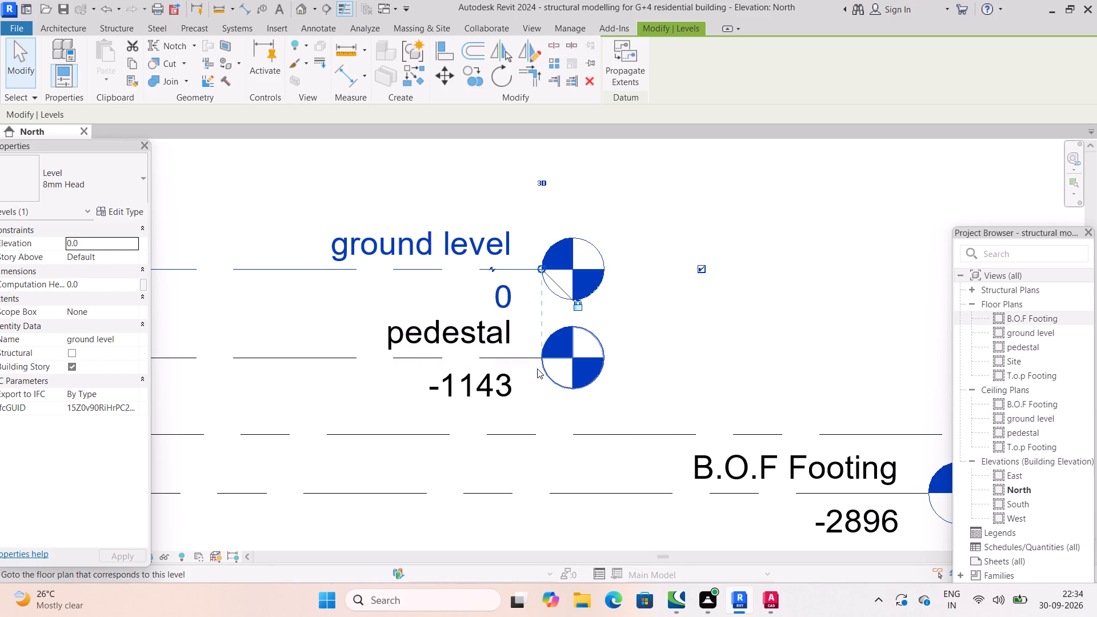
Unlock the pedestal line's head end from the ground level and extend it beyond the ground level head.
left_click(530, 360)
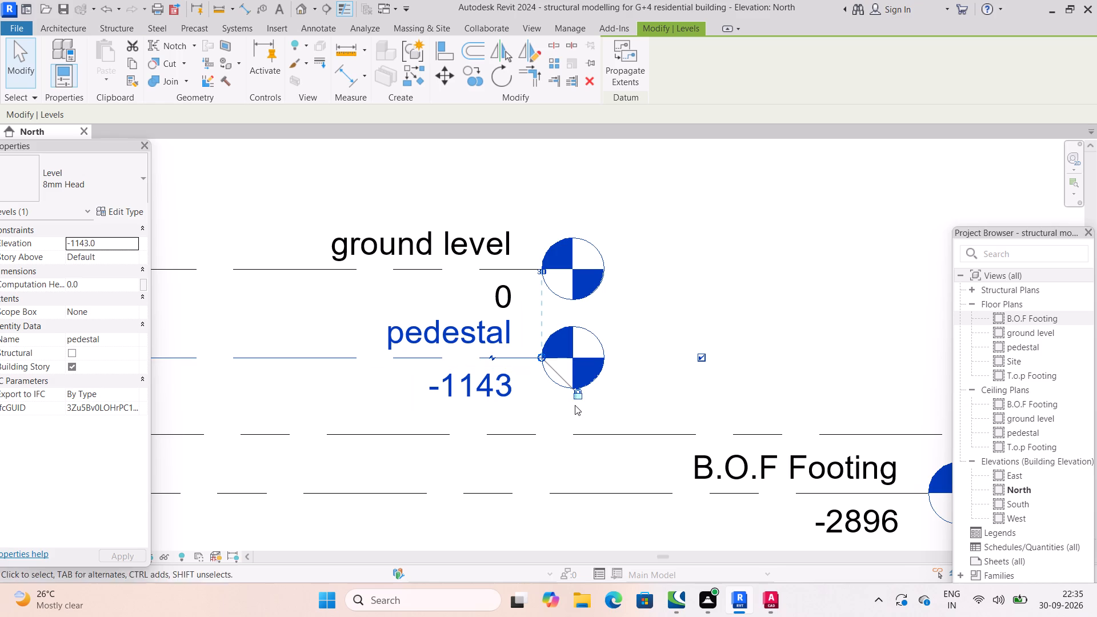
left_click(579, 395)
left_click_drag(543, 352, 779, 388)
scroll(781, 380, "down", 1)
middle_click_drag(776, 379, 750, 372)
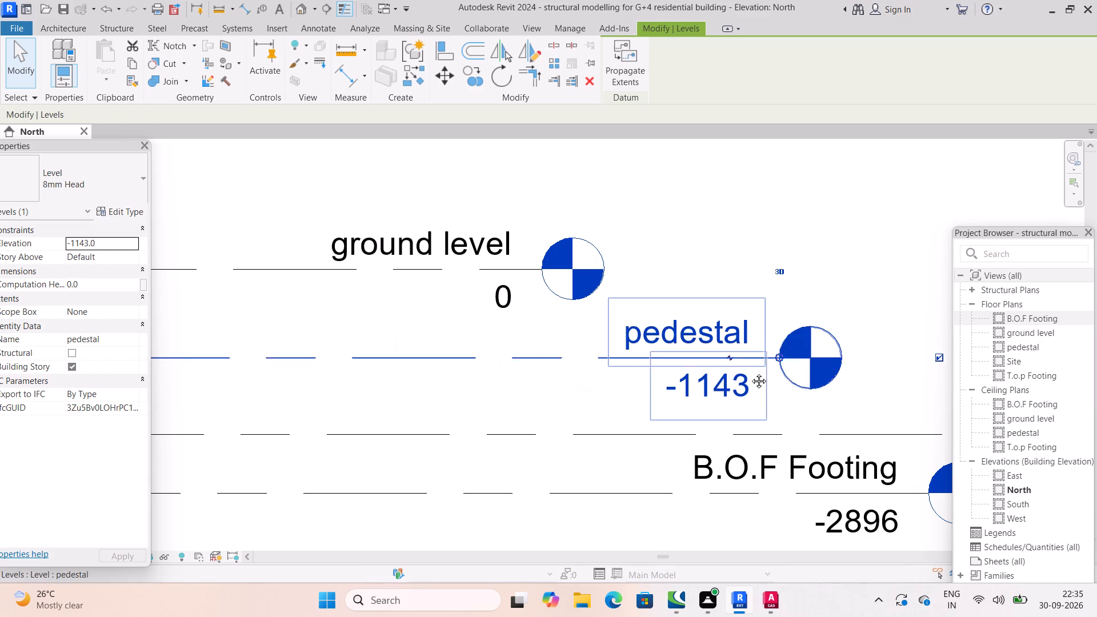
scroll(750, 372, "down", 1)
middle_click_drag(750, 372, 720, 369)
scroll(761, 348, "down", 2)
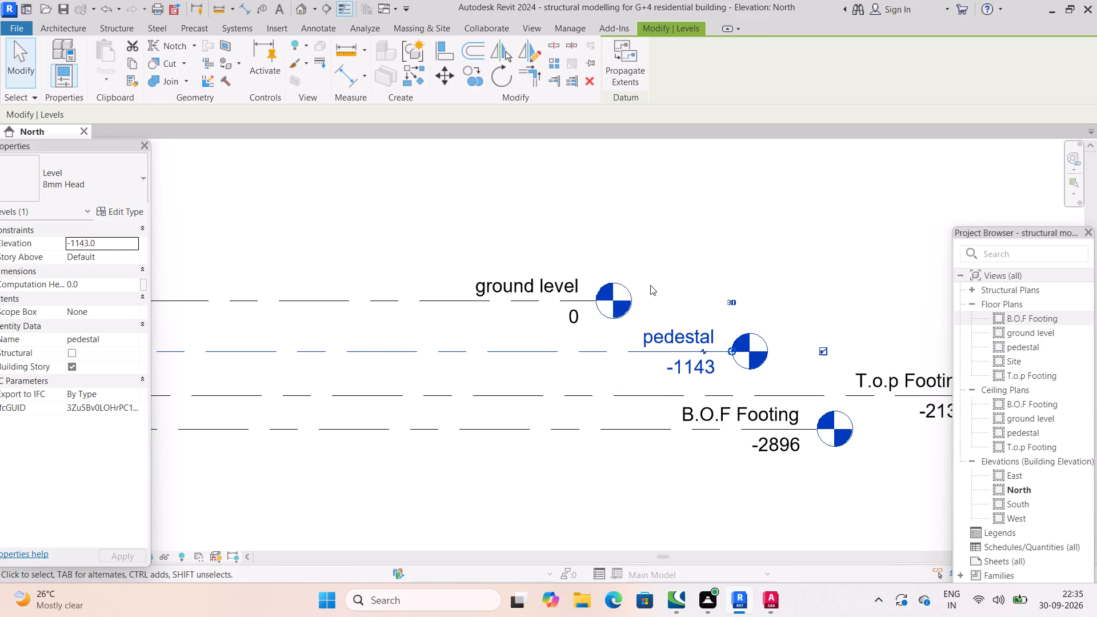
scroll(651, 294, "down", 6)
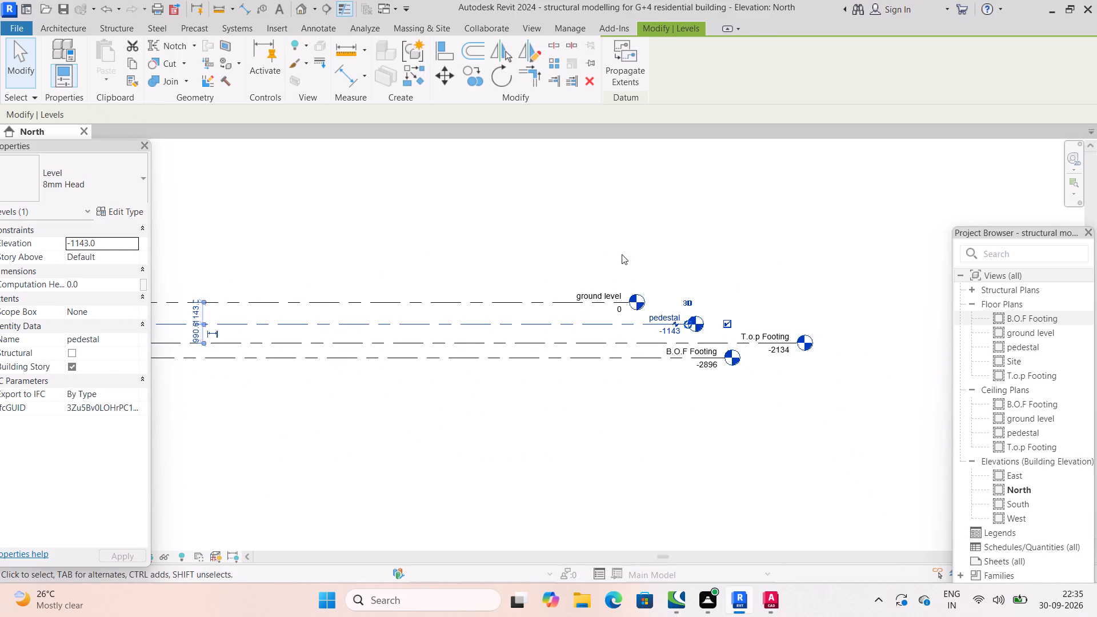
left_click(644, 242)
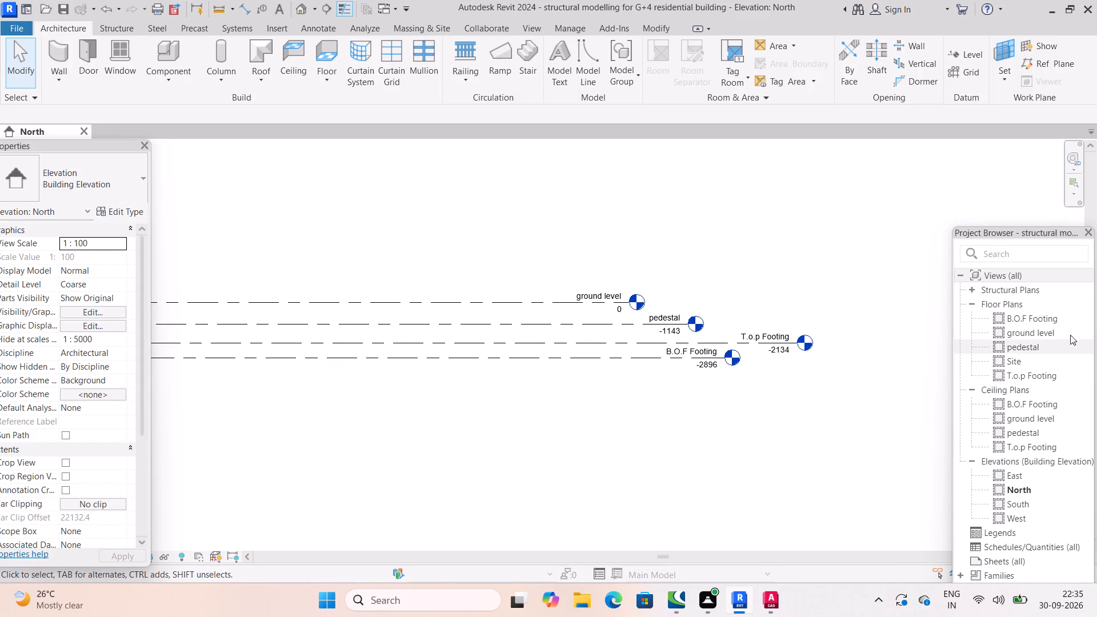
Create structural plan views for the ground level and pedestal levels.
double_click(1028, 291)
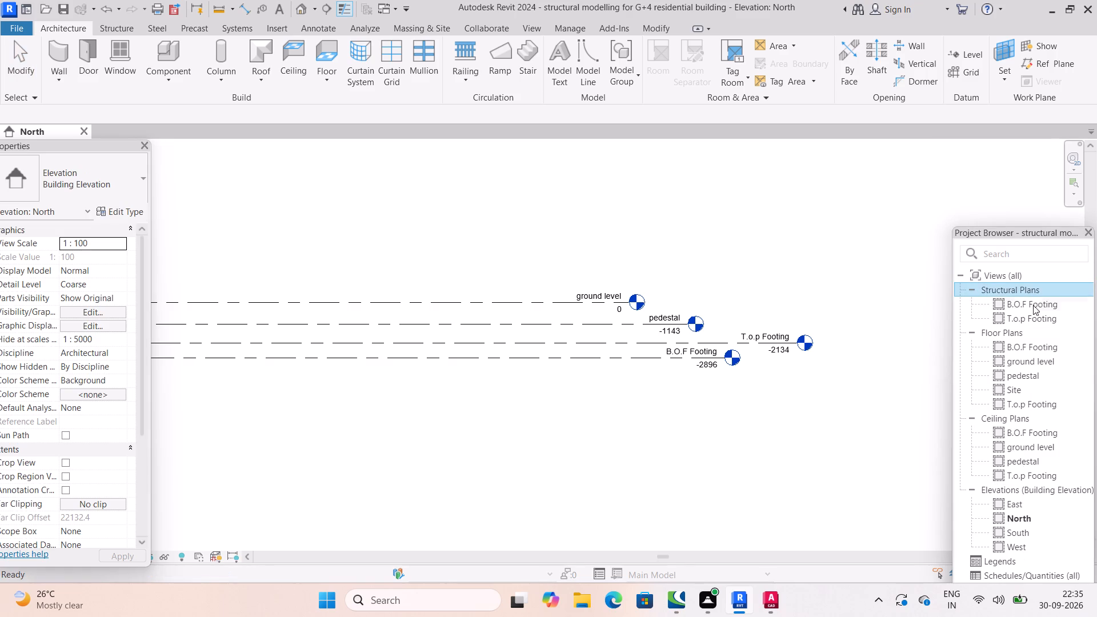
scroll(1044, 321, "up", 5)
left_click(538, 25)
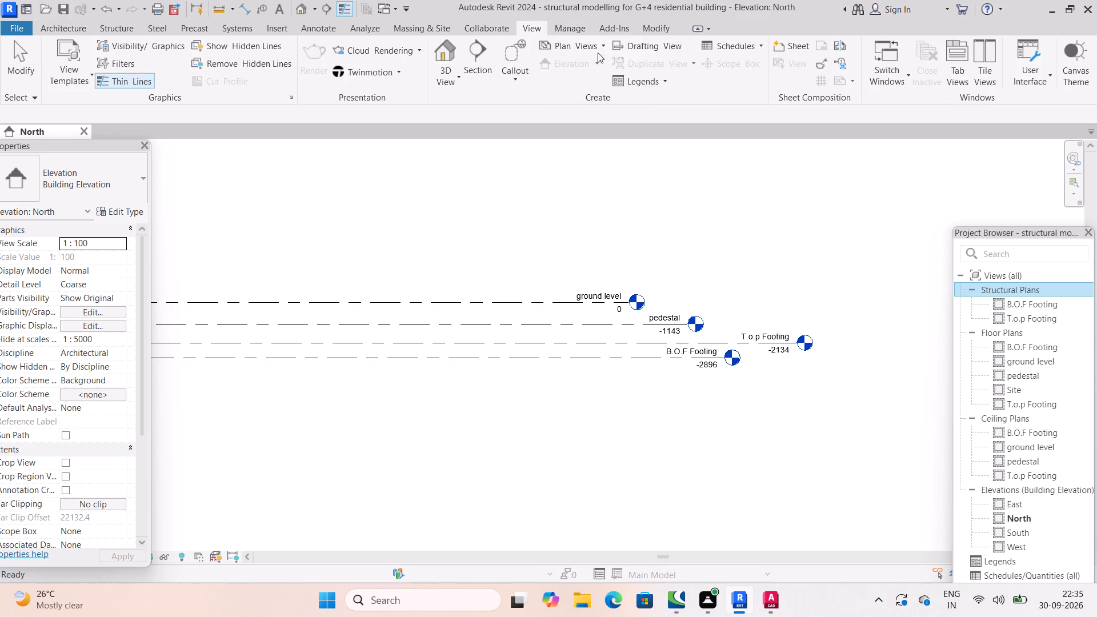
left_click(600, 45)
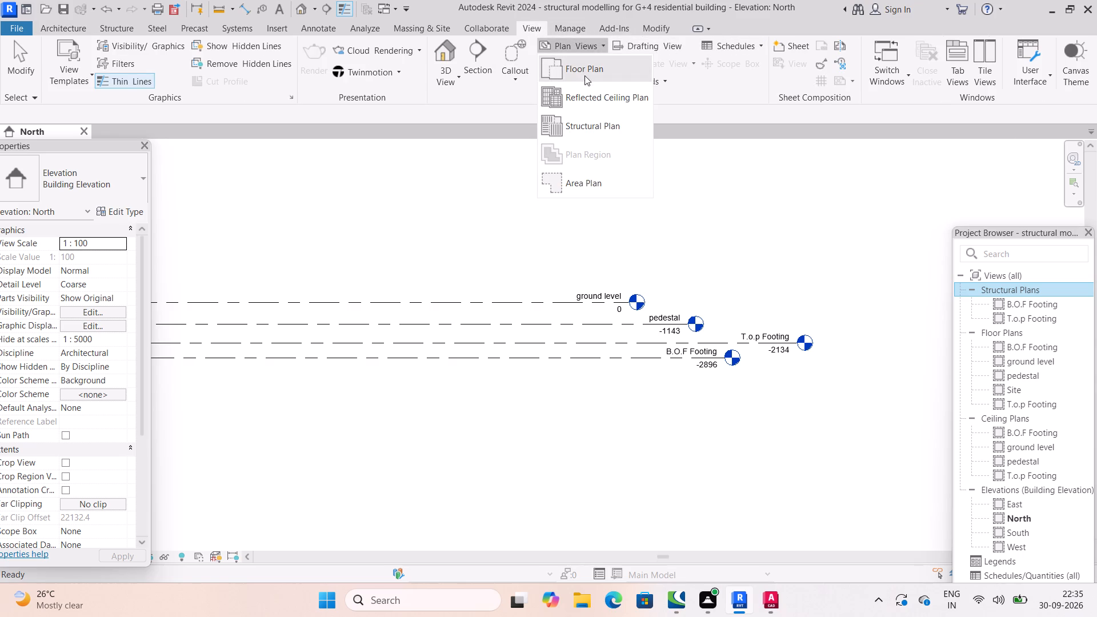
left_click(614, 132)
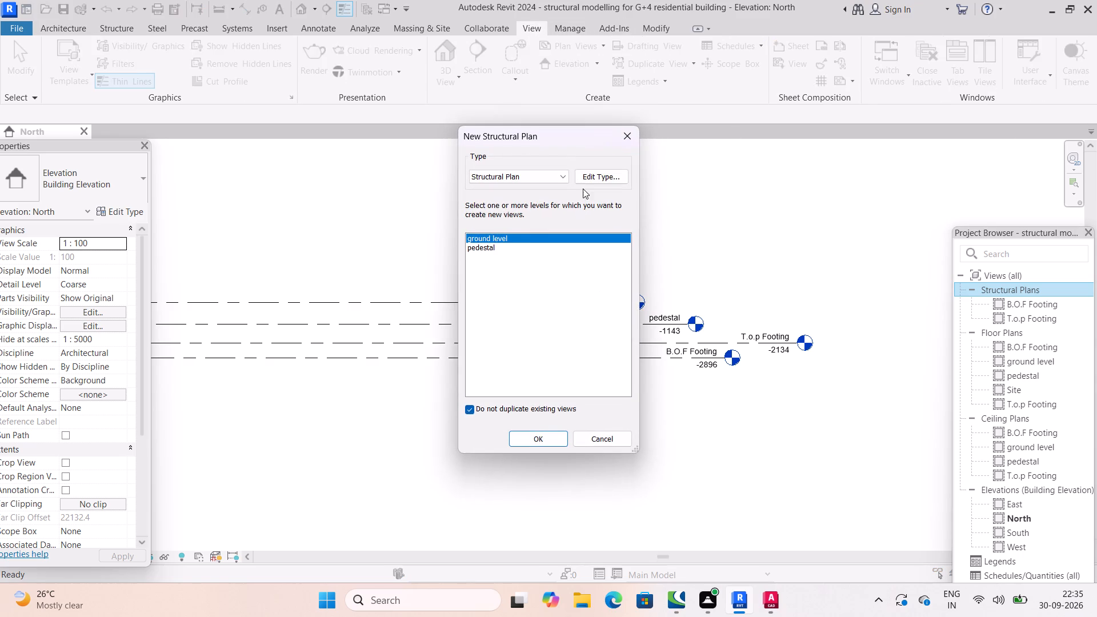
left_click(519, 241, "ctrl")
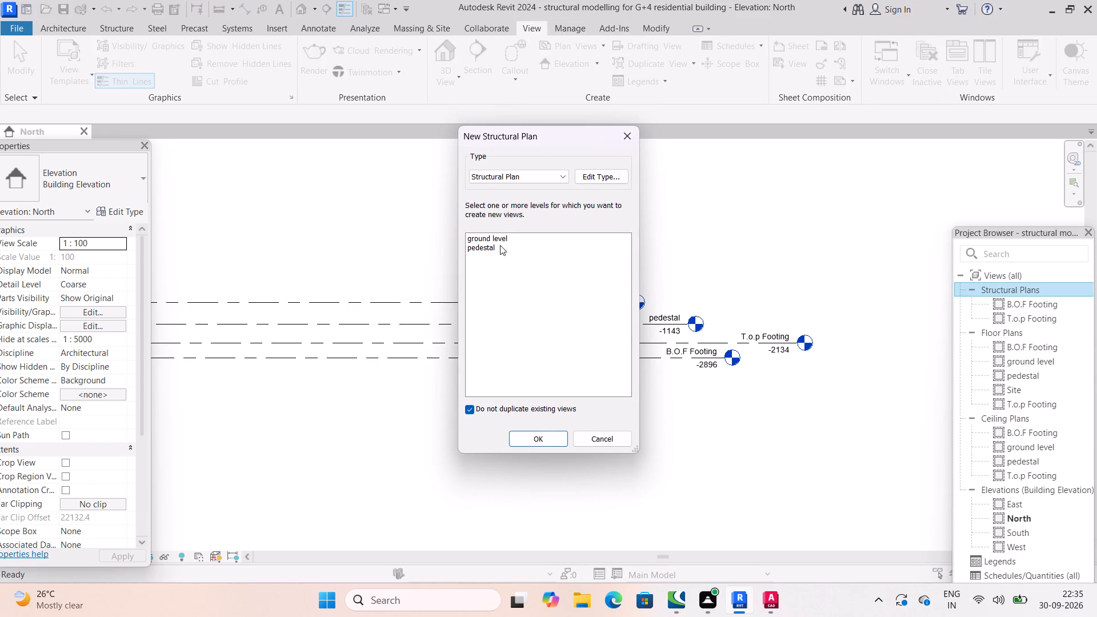
left_click(500, 245, "ctrl")
left_click(506, 237, "ctrl")
left_click(544, 434)
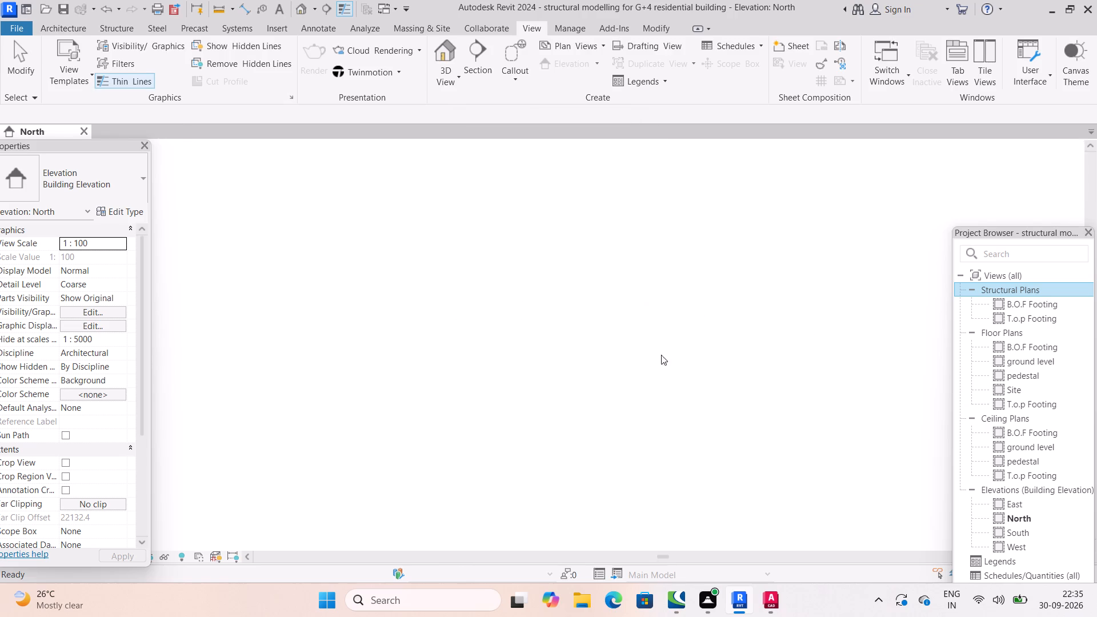
Open the T.o.p Footing structural plan, followed by the B.O.F Footing structural plan.
scroll(1025, 331, "up", 7)
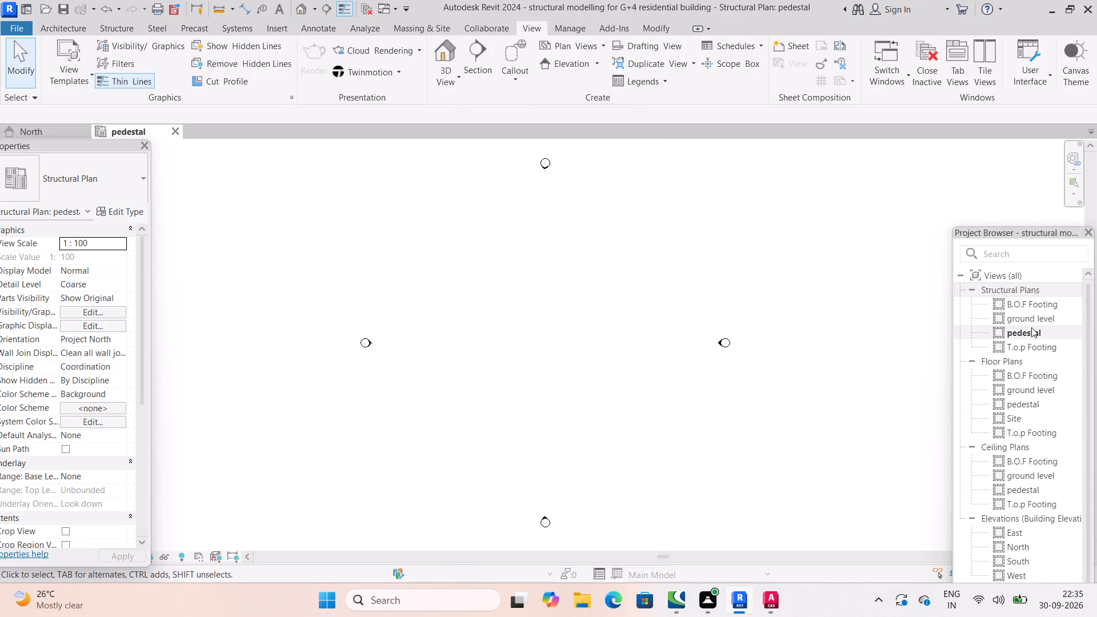
scroll(1028, 334, "up", 4)
double_click(1035, 346)
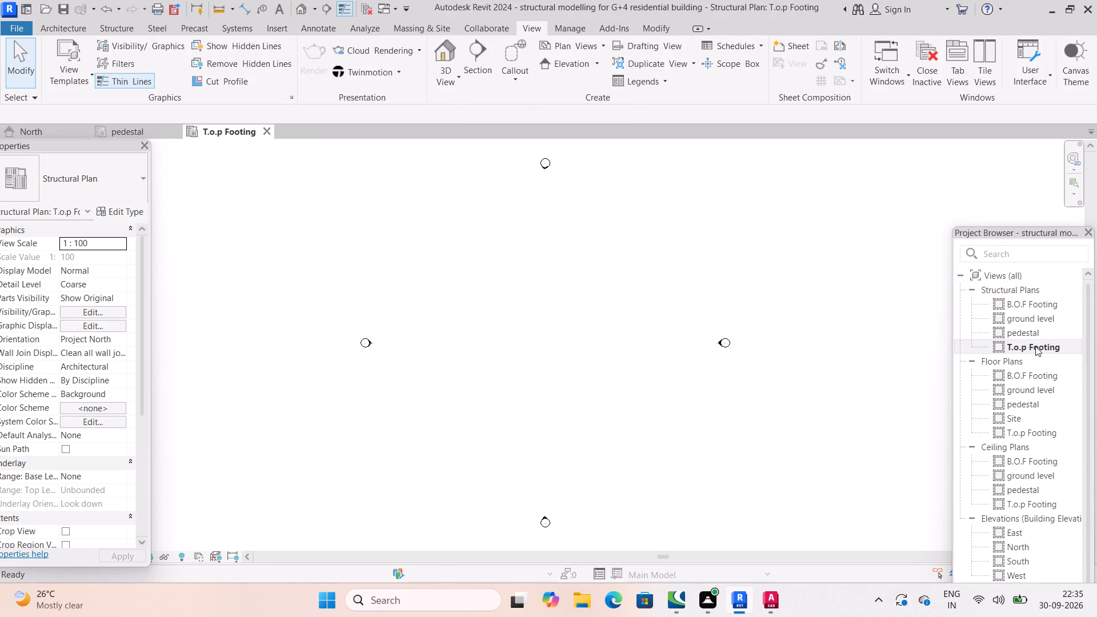
scroll(1031, 330, "up", 4)
double_click(1031, 305)
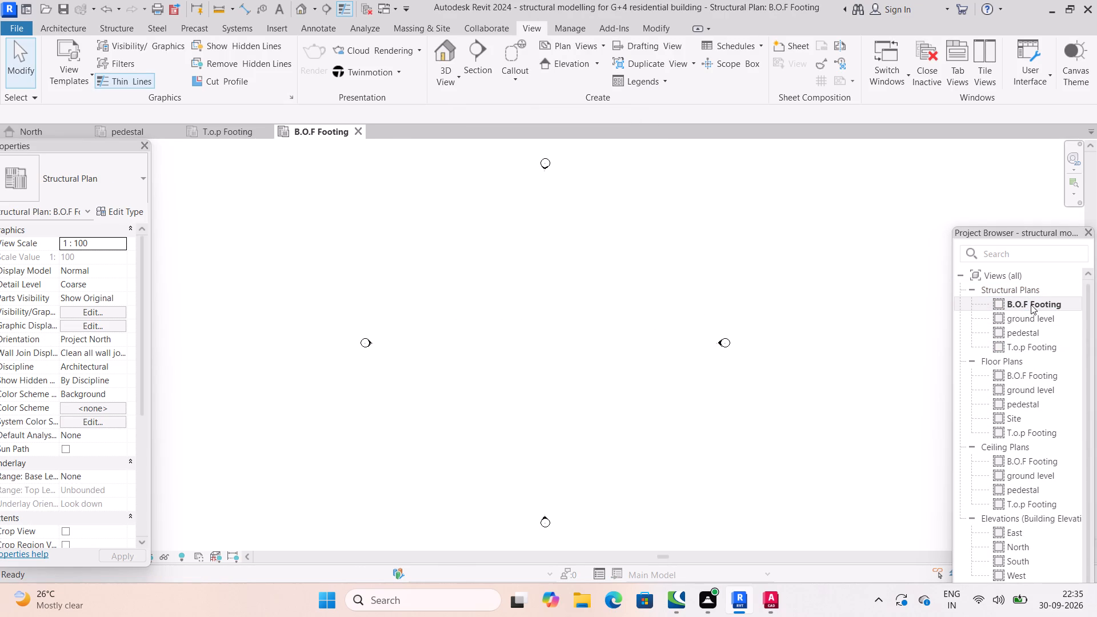
Link the CAD file structural plan 2.dwg from the Desktop into B.O.F Footing, positioned Auto - Center to Center with colours preserved.
left_click(106, 26)
left_click(73, 26)
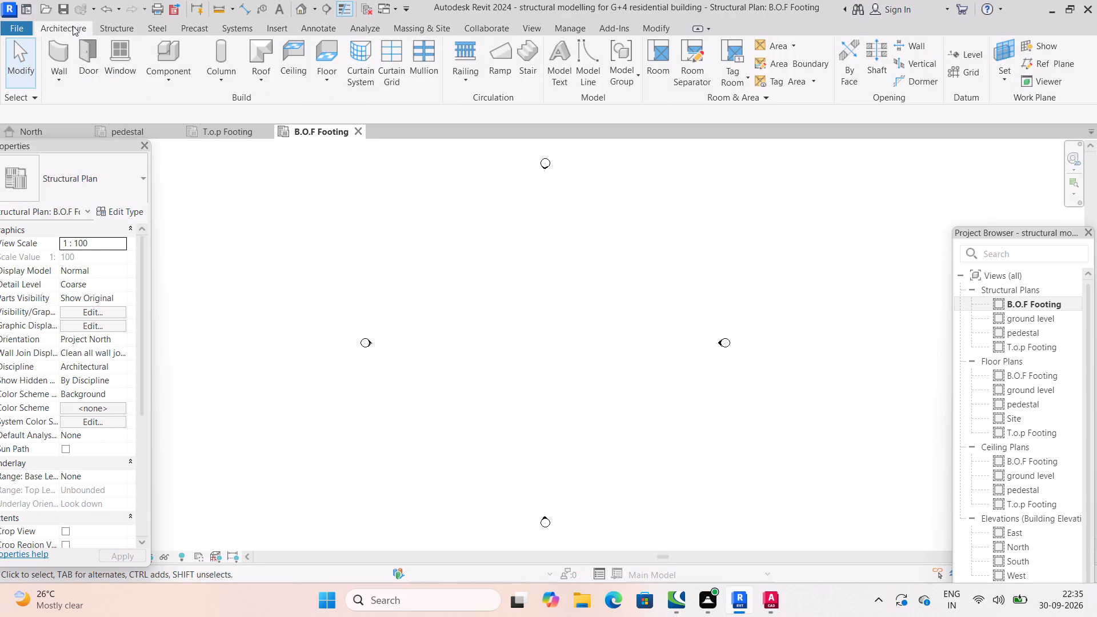
left_click(273, 31)
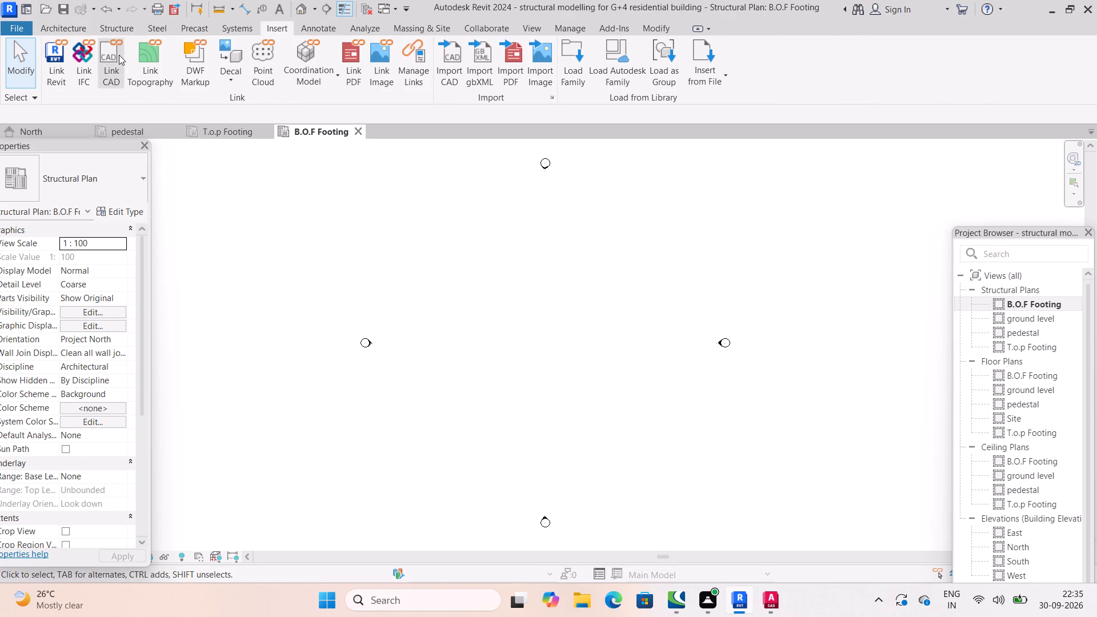
left_click(118, 53)
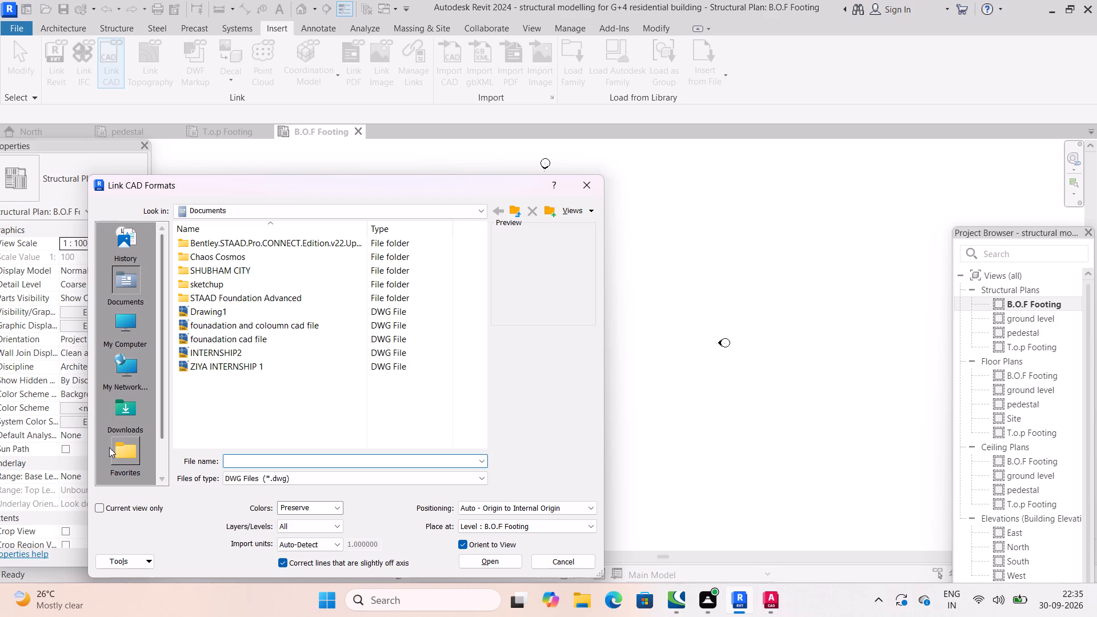
scroll(112, 447, "down", 4)
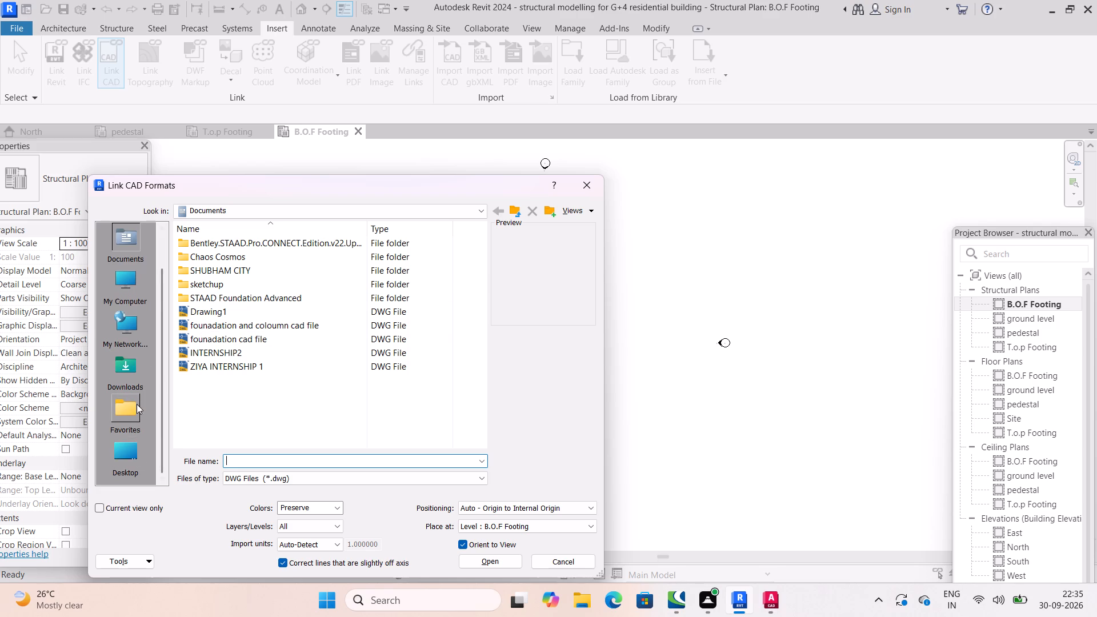
double_click(123, 374)
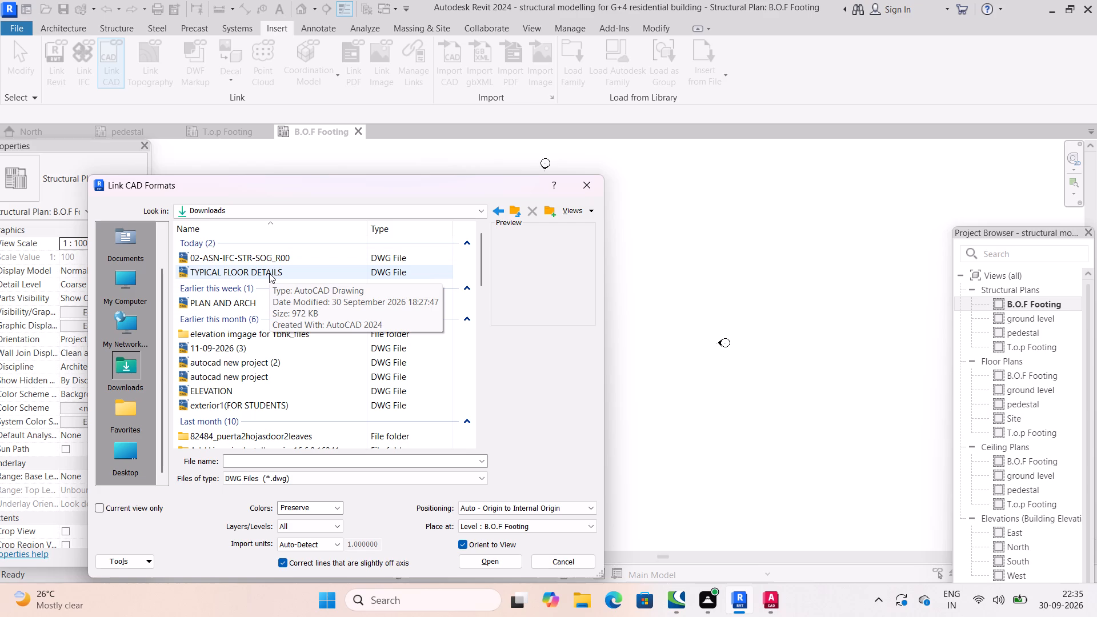
left_click(269, 273)
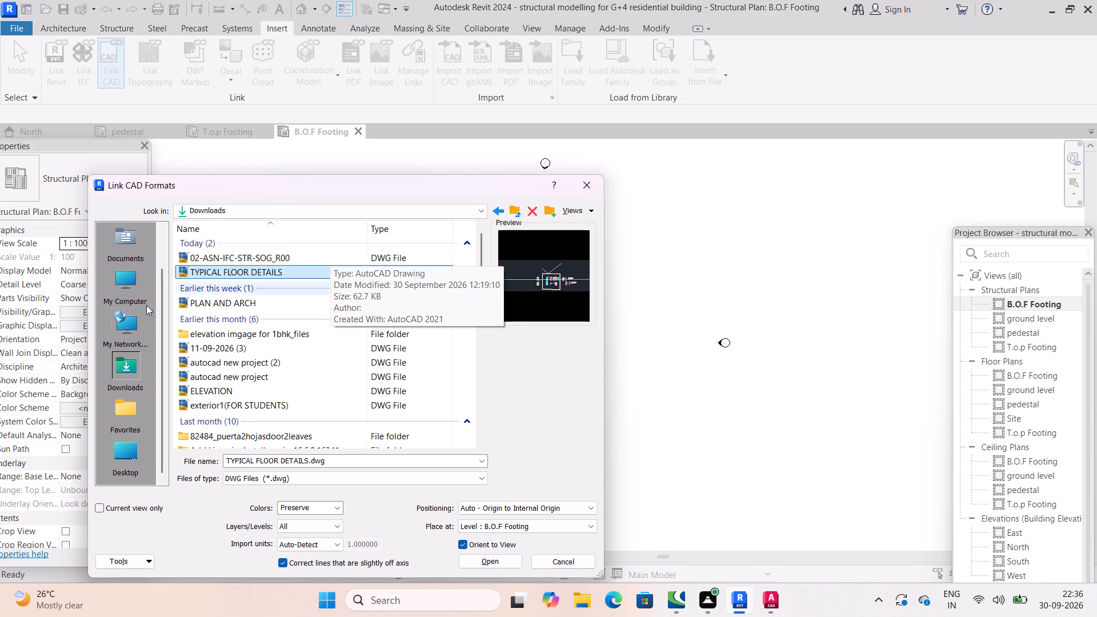
double_click(123, 462)
scroll(267, 384, "down", 4)
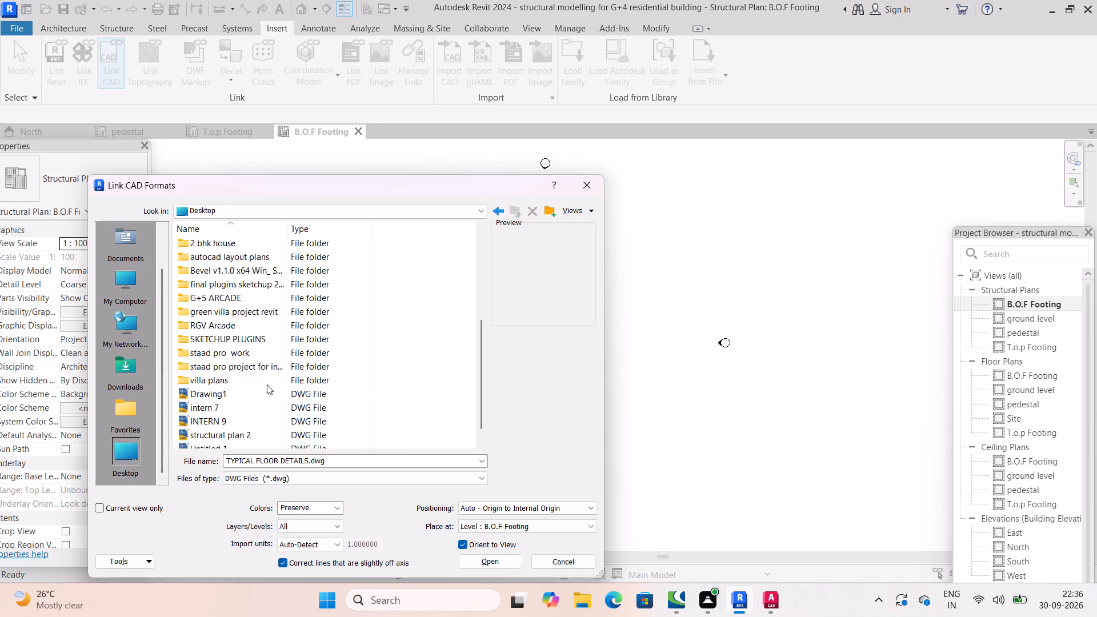
scroll(267, 384, "down", 5)
left_click(257, 422)
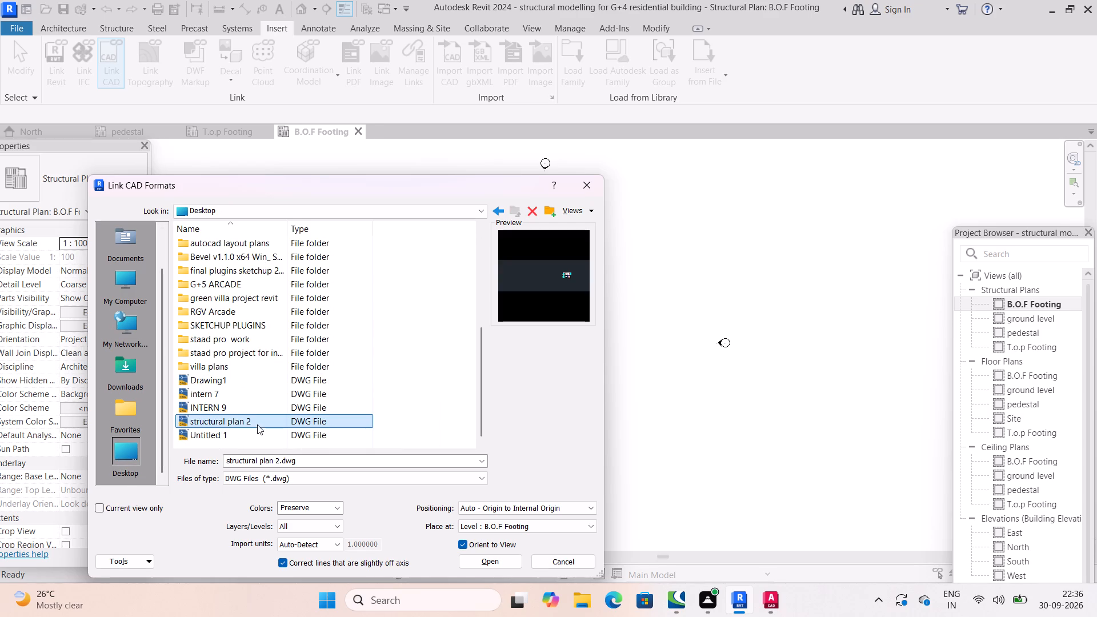
left_click(577, 506)
left_click(540, 524)
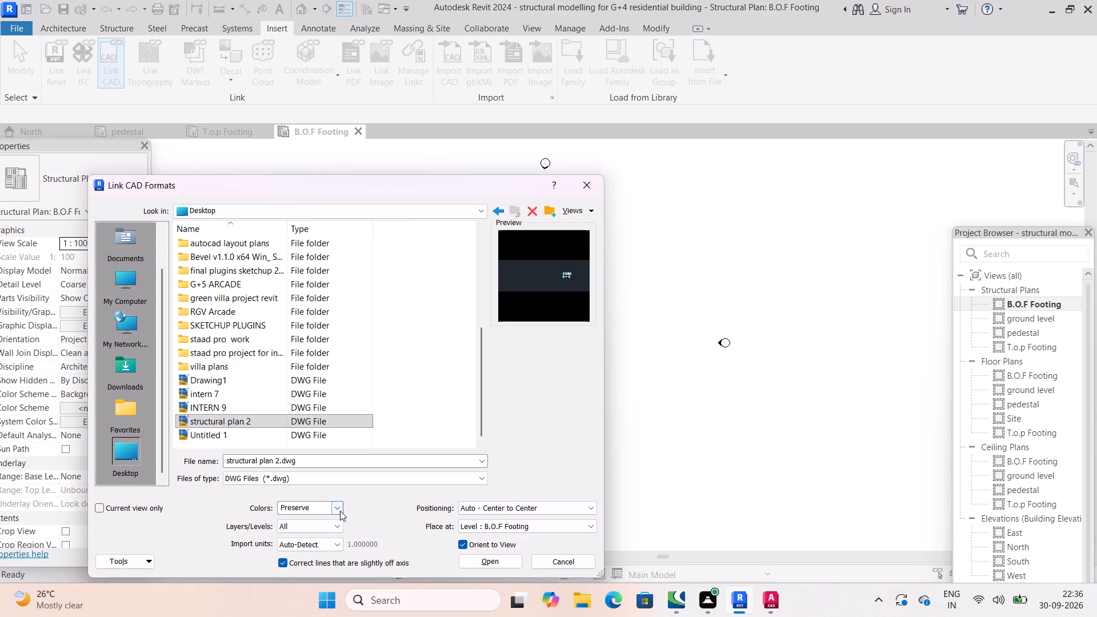
left_click(338, 510)
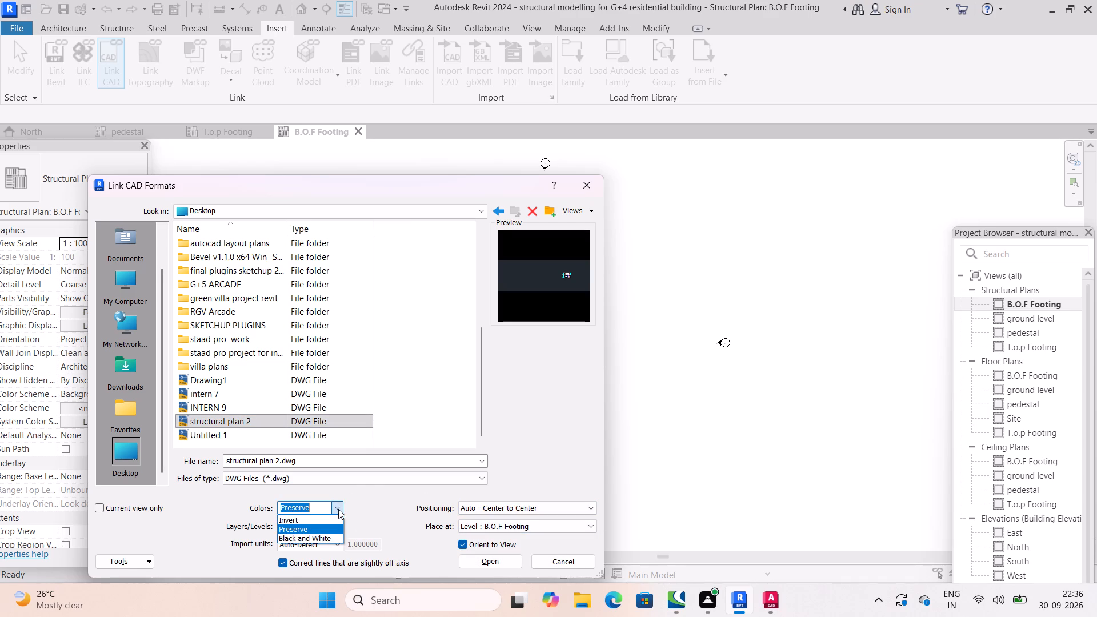
left_click(338, 509)
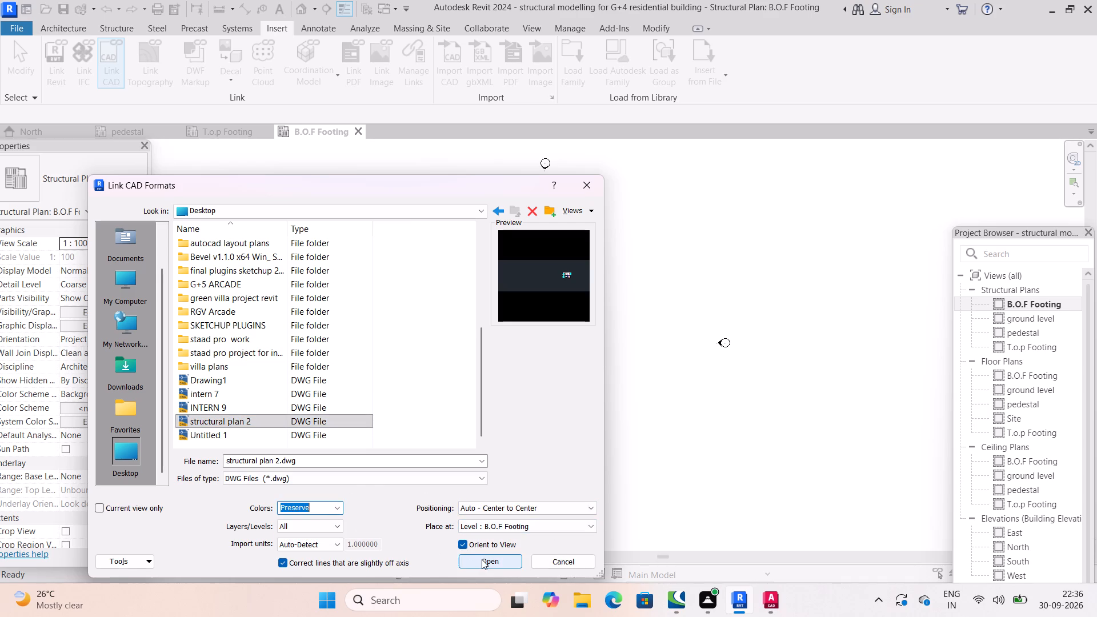
left_click(481, 559)
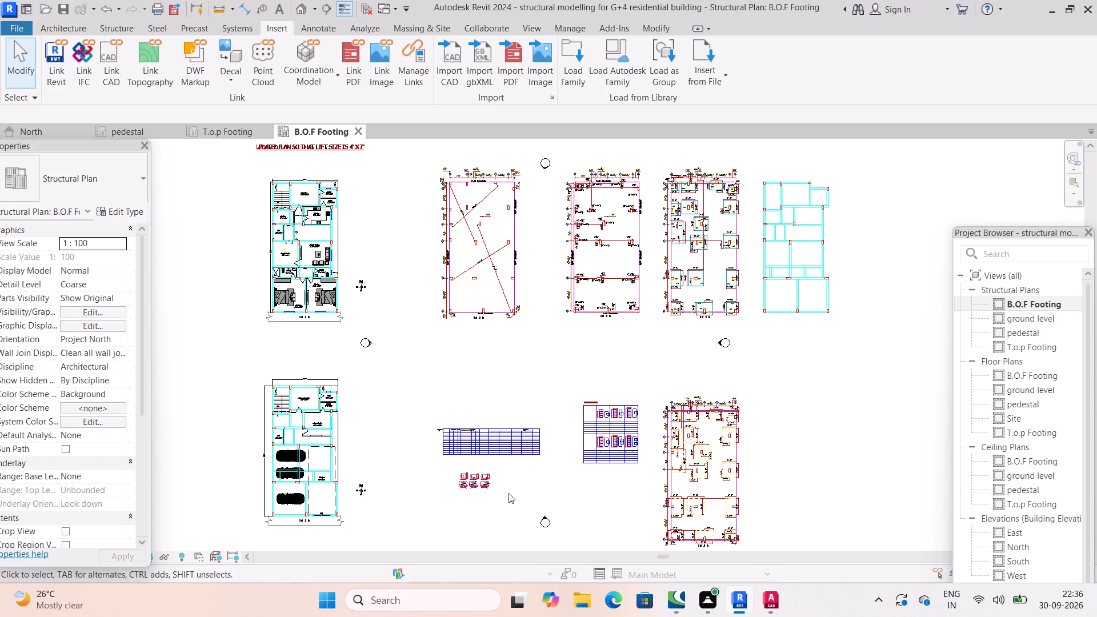
Examine the column and footing layouts in the linked structural drawing on the B.O.F Footing plan.
scroll(323, 293, "up", 5)
scroll(496, 273, "up", 4)
middle_click_drag(600, 271, 419, 286)
scroll(542, 277, "down", 4)
middle_click_drag(386, 282, 346, 289)
scroll(346, 289, "down", 2)
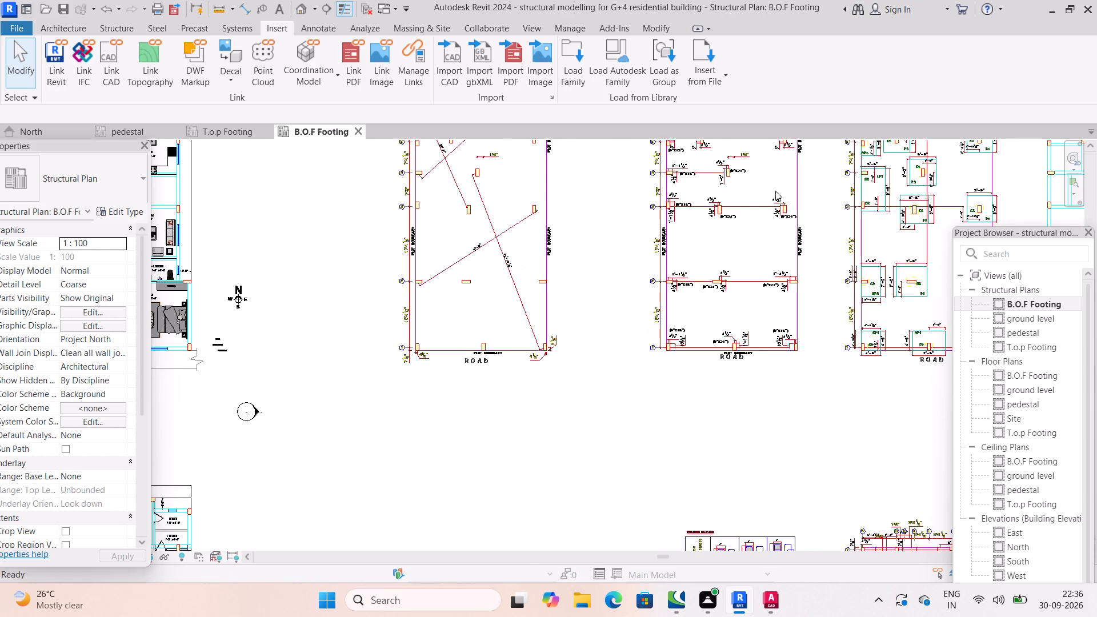
scroll(762, 239, "up", 1)
middle_click_drag(755, 275, 695, 312)
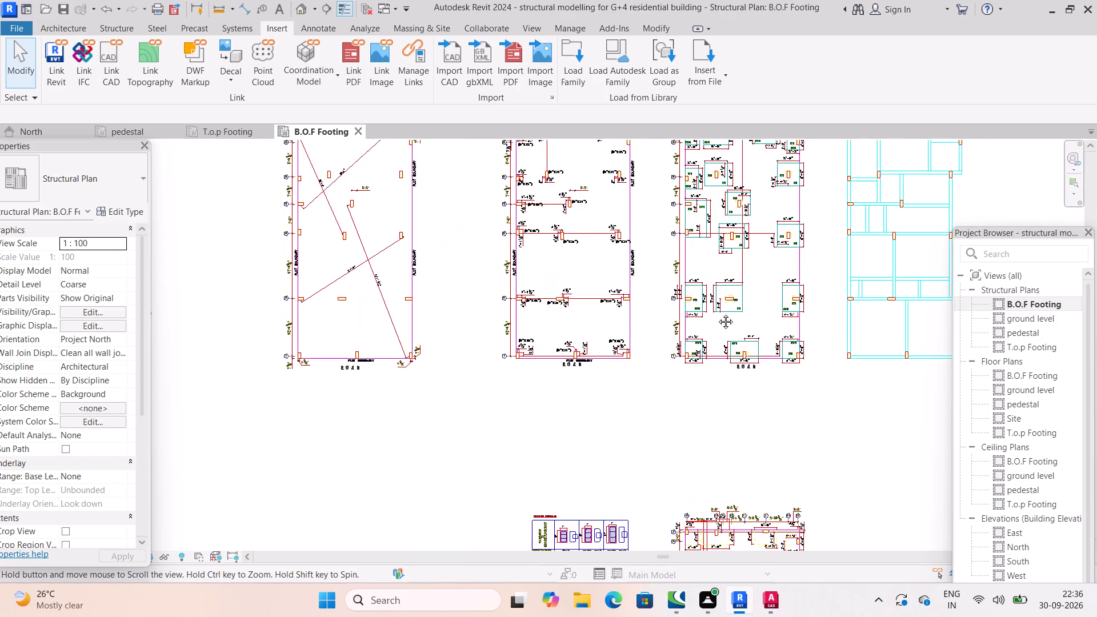
scroll(726, 289, "down", 4)
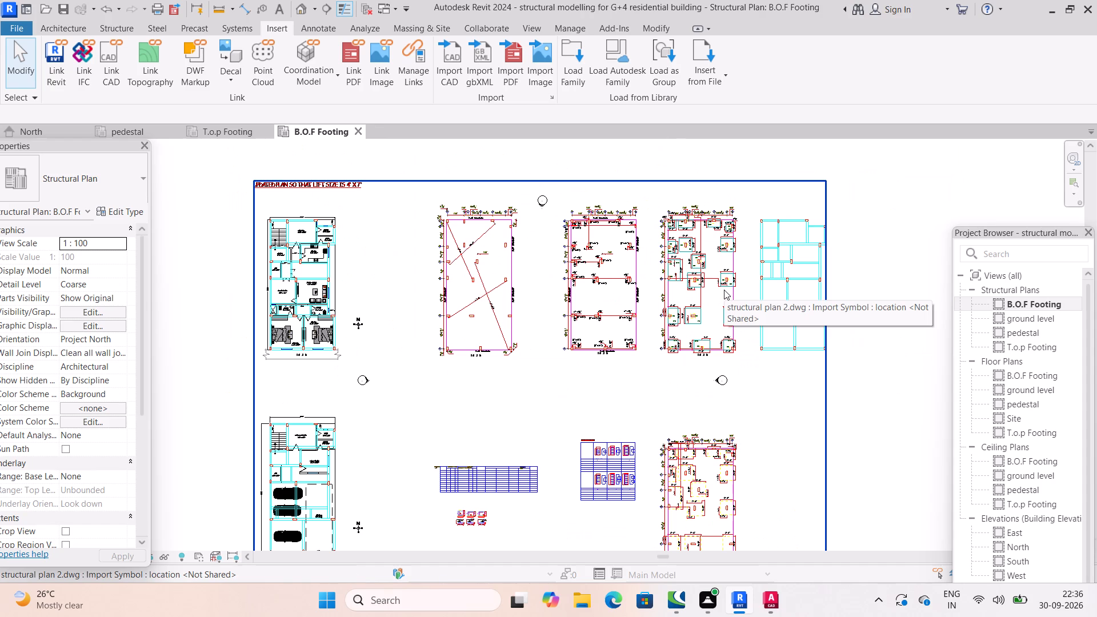
Move the east elevation marker further east, clear of the linked structural drawing's plans.
scroll(724, 290, "down", 2)
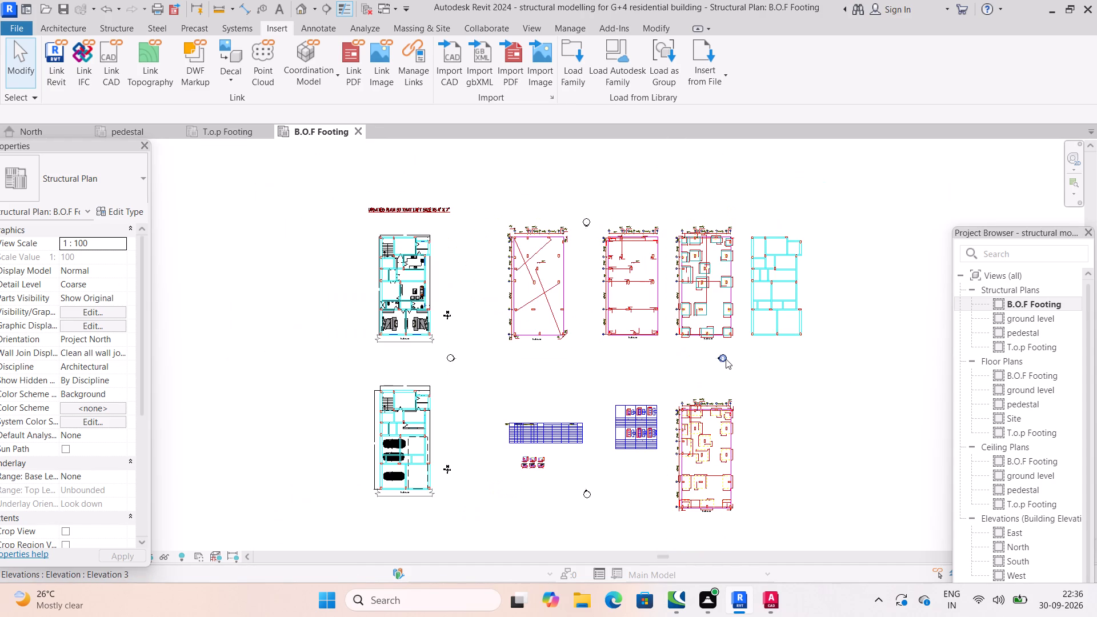
left_click(722, 359)
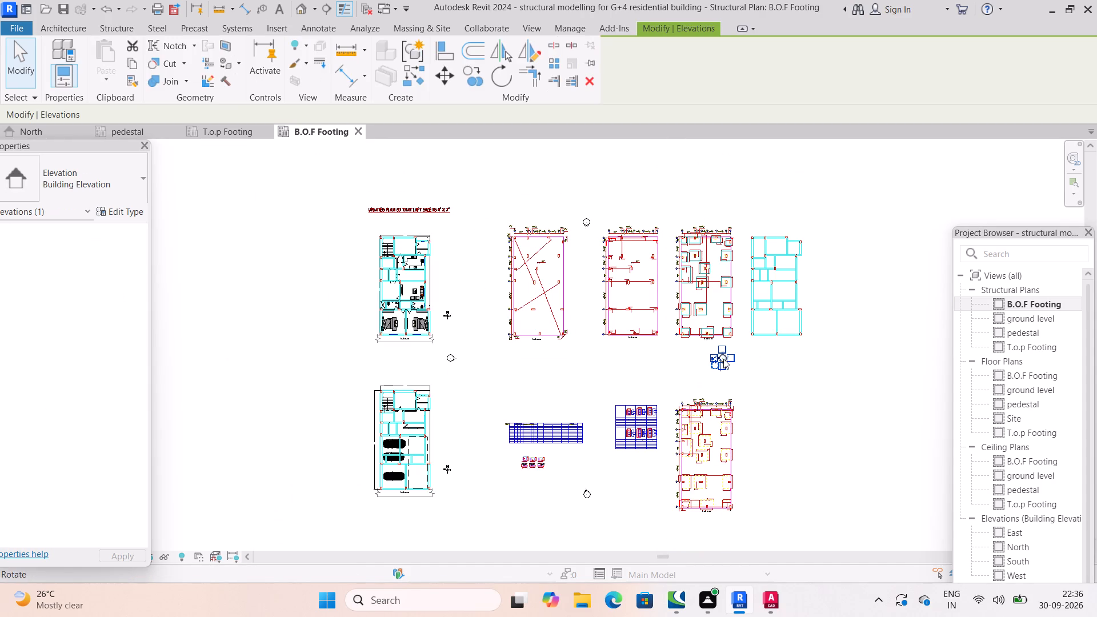
key("Right")
key("Right")
key("Right")
key("Right")
key("Right")
key("Right")
key("Right")
key("Right")
key("Right")
key("Right")
key("Right")
key("Right")
key("Right")
key("Right")
key("Right")
key("Right")
key("Right")
key("Right")
key("Right")
key("Right")
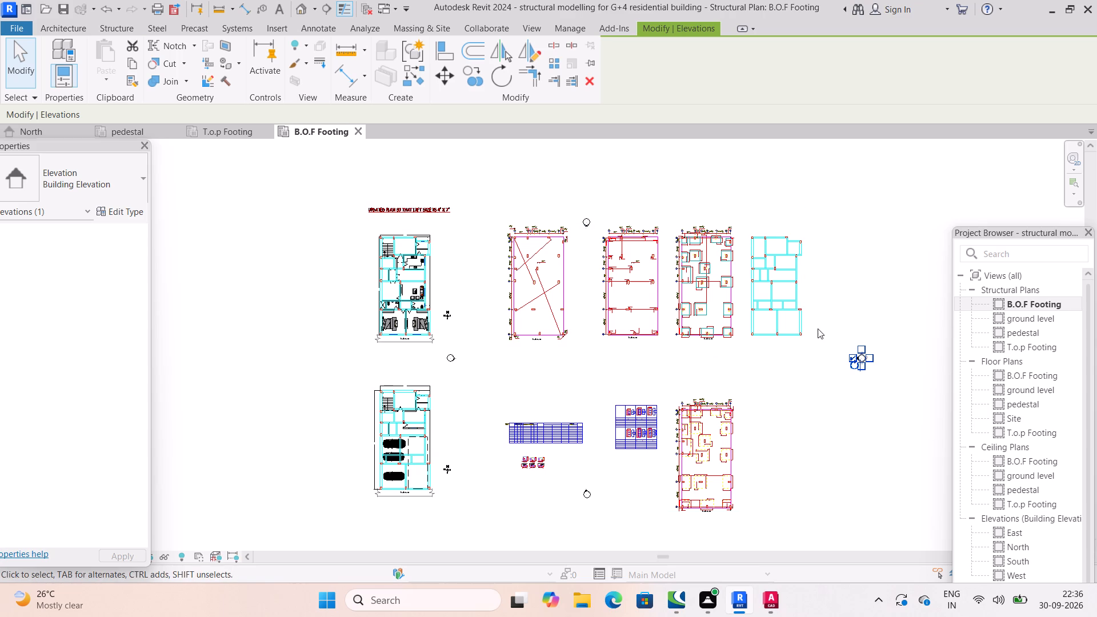
Move the south elevation marker further south, below the plans and tables of the linked drawing.
left_click(587, 495)
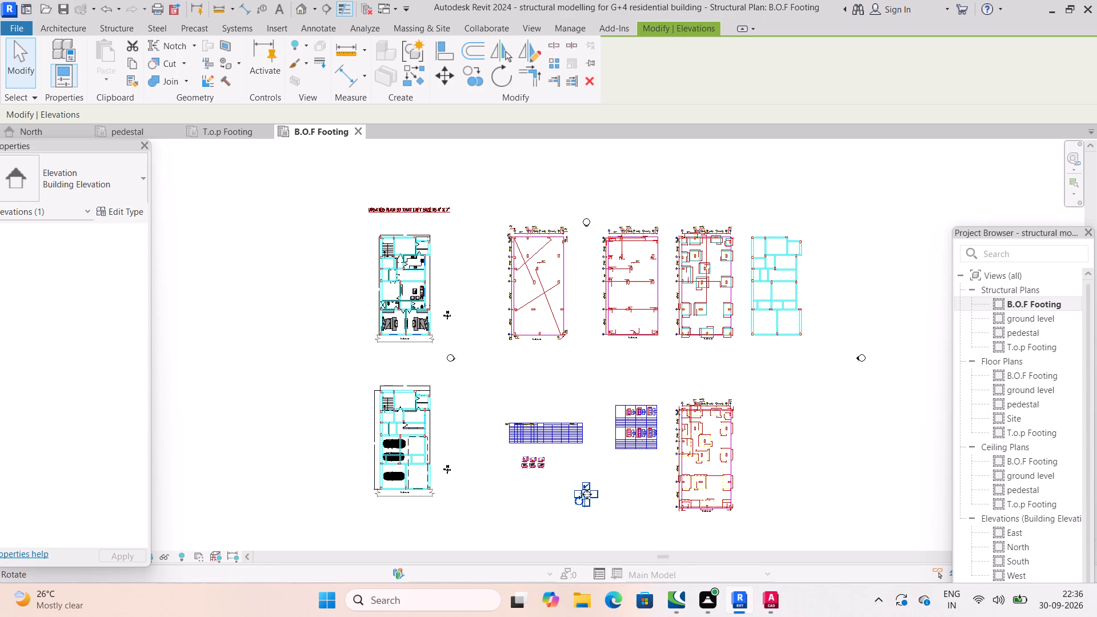
key("Down")
key("Down")
key("Down")
key("Down")
key("Down")
key("Down")
key("Down")
key("Down")
key("Down")
key("Down")
key("Down")
key("Down")
key("Down")
key("Down")
key("Down")
key("Down")
key("Down")
key("Down")
key("Down")
key("Down")
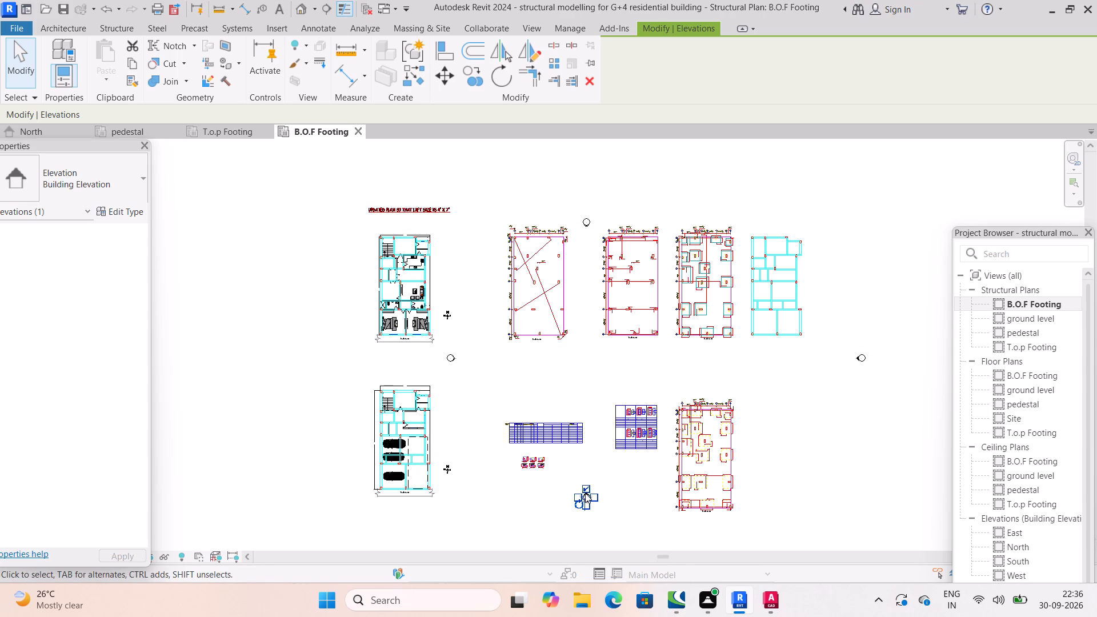
key("Down")
key("Up")
scroll(581, 452, "down", 4)
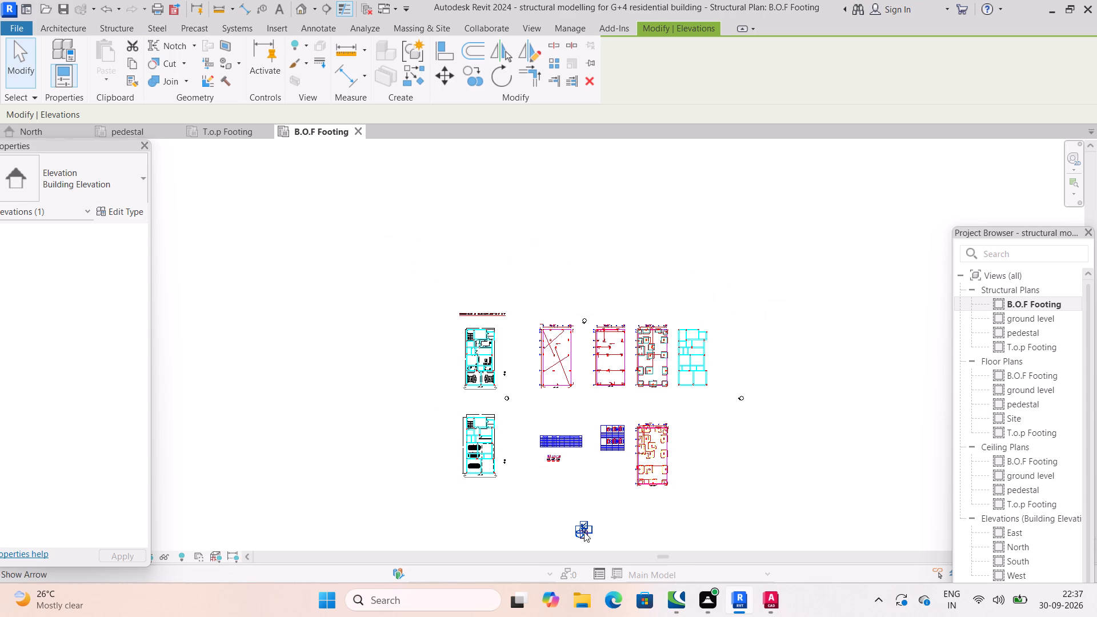
key("Up")
key("Up")
key("Up")
key("Up")
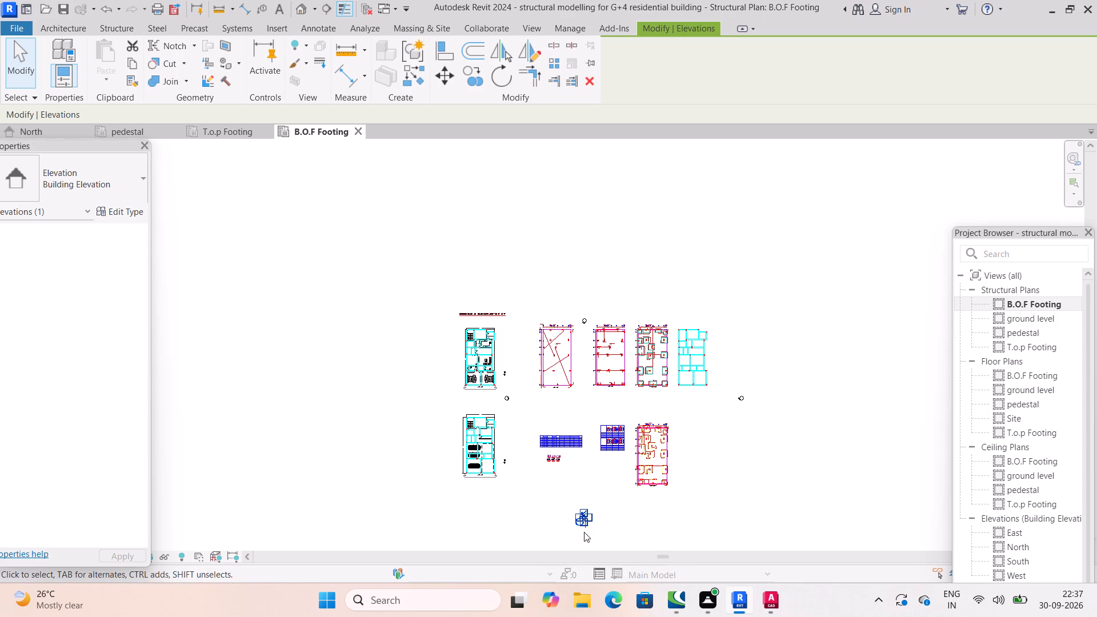
Move the west elevation marker west, beyond the architectural plans of the linked drawing.
left_click(505, 396)
key("Left")
key("Left")
key("Left")
key("Left")
key("Left")
key("Left")
key("Left")
key("Left")
key("Left")
key("Left")
key("Left")
key("Left")
key("Left")
key("Left")
key("Left")
key("Left")
key("Left")
key("Left")
key("Left")
key("Left")
key("Left")
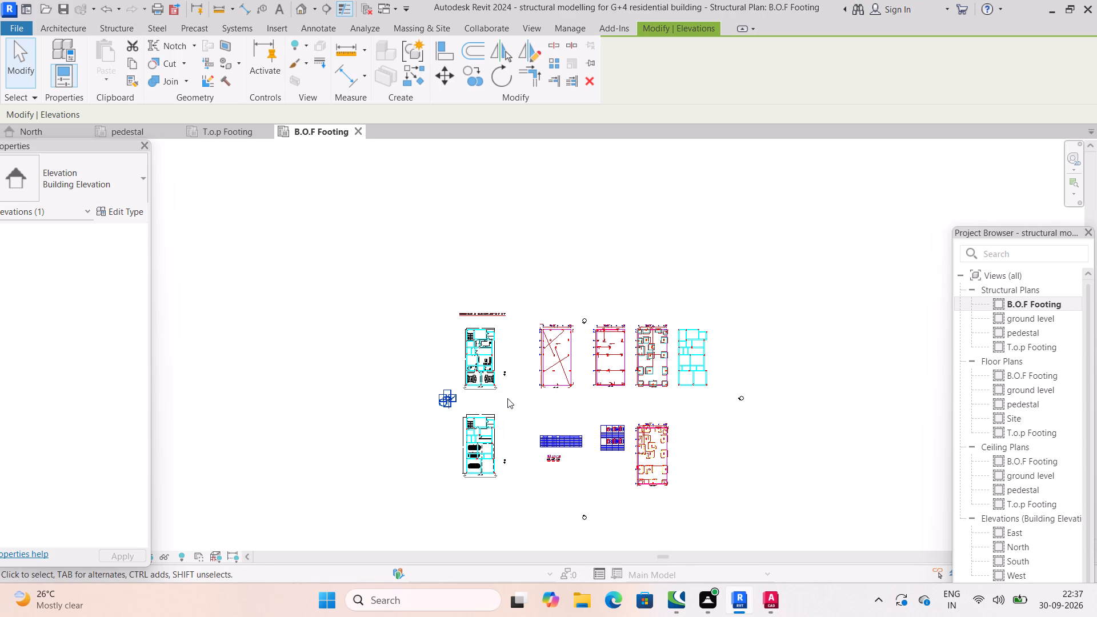
key("Left")
key("Left")
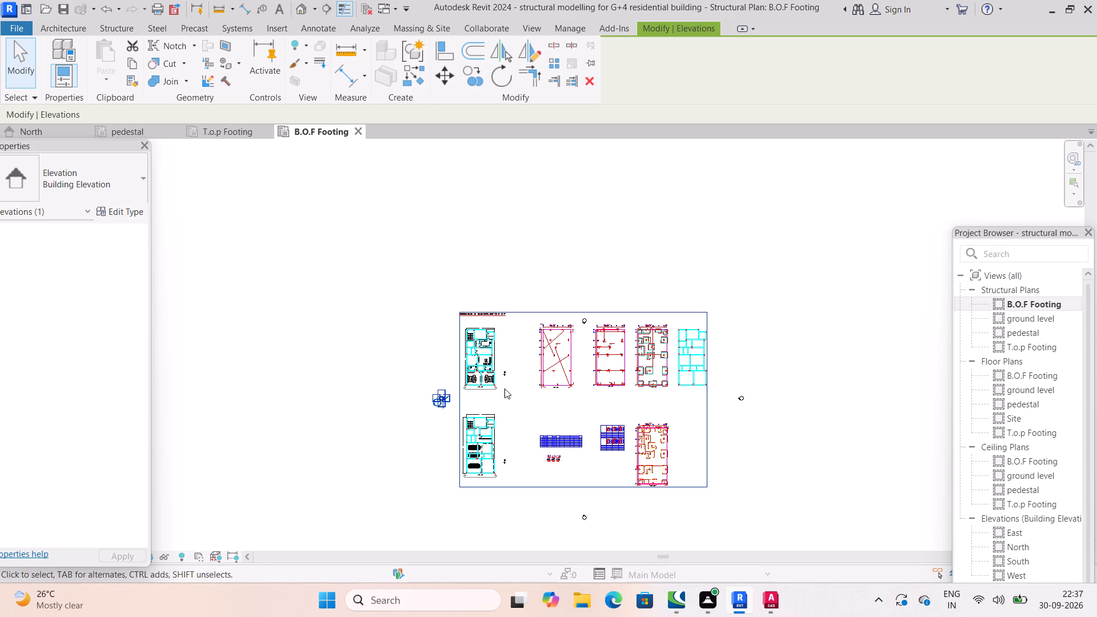
key("Left")
Move the north elevation marker further north, above the linked drawing's upper row of plans.
scroll(605, 326, "up", 3)
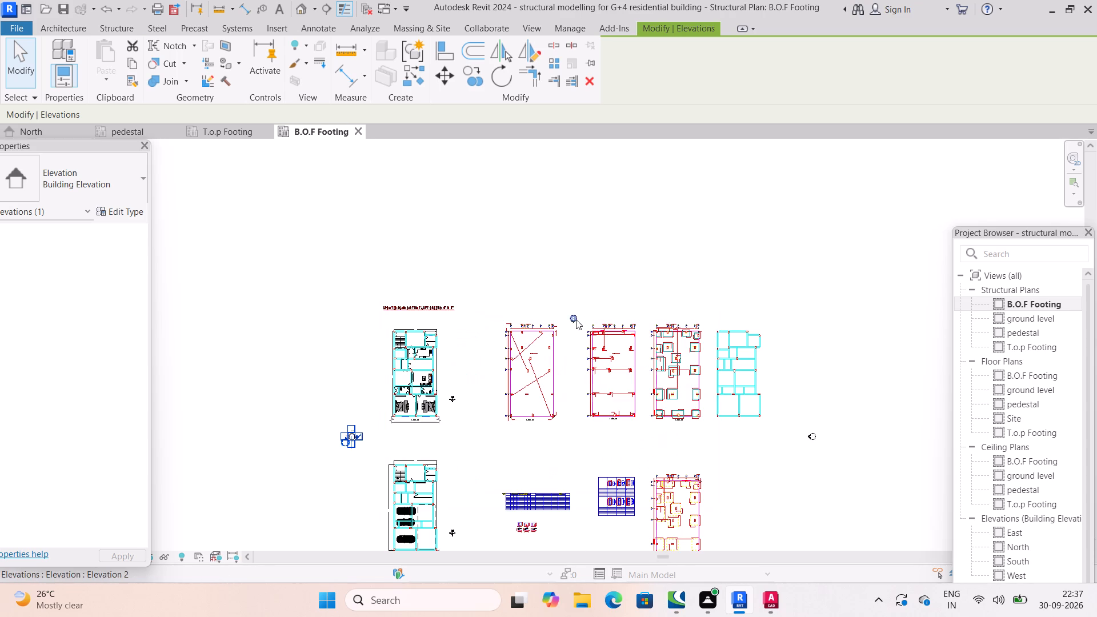
left_click(576, 319)
key("Up")
key("Up")
key("Up")
key("Up")
key("Up")
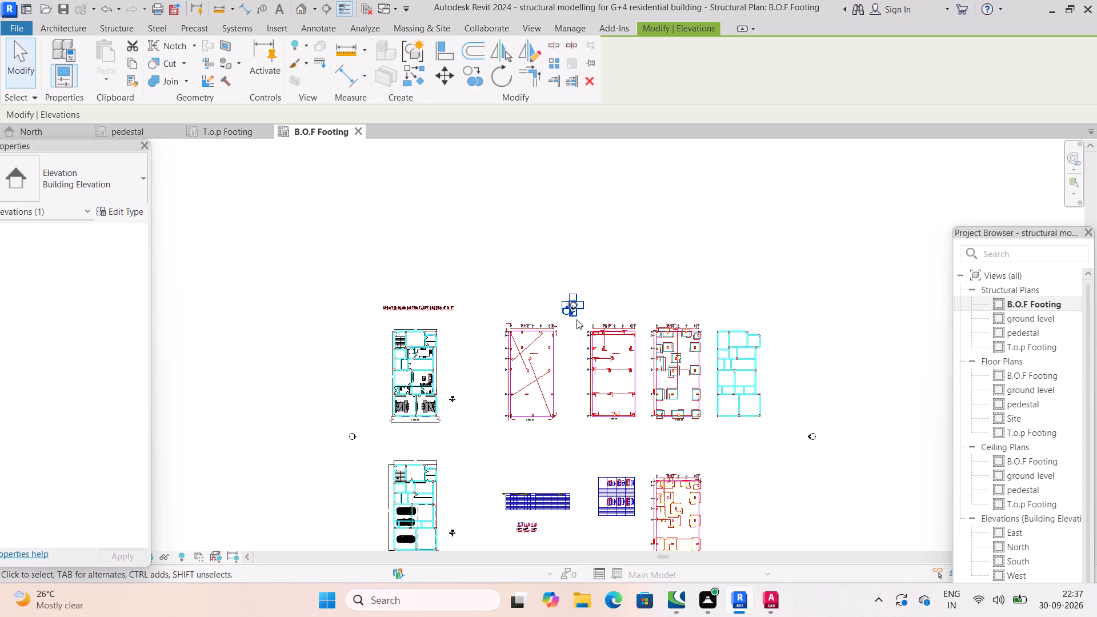
key("Up")
key("Up")
key("Up")
key("Up")
key("Up")
key("Up")
key("Up")
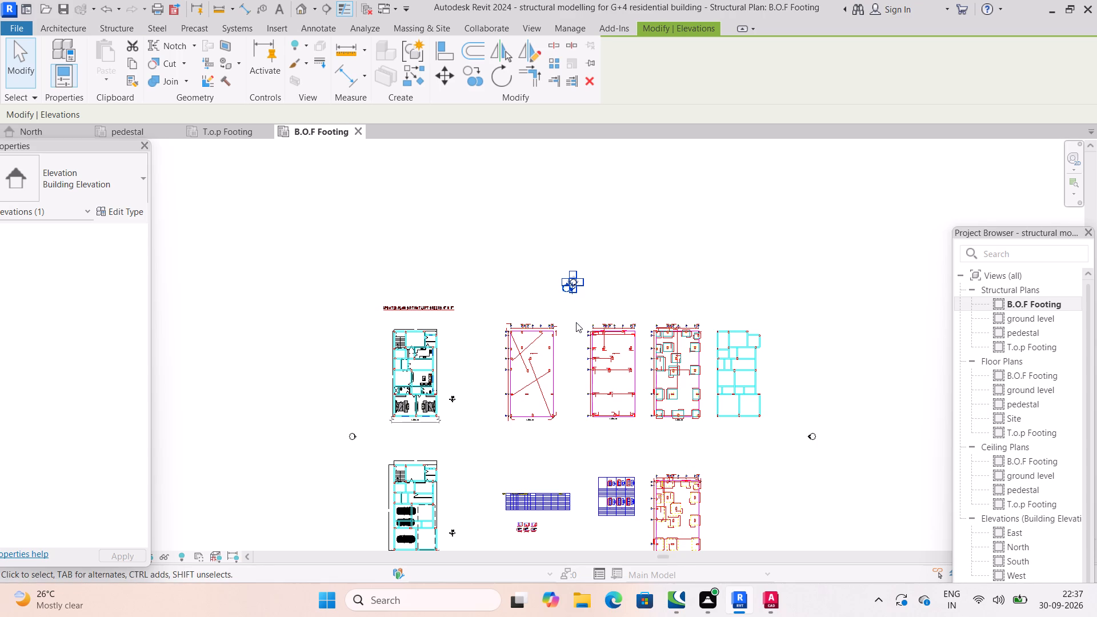
key("Up")
key("Up")
key("Up")
key("Up")
scroll(600, 311, "down", 3)
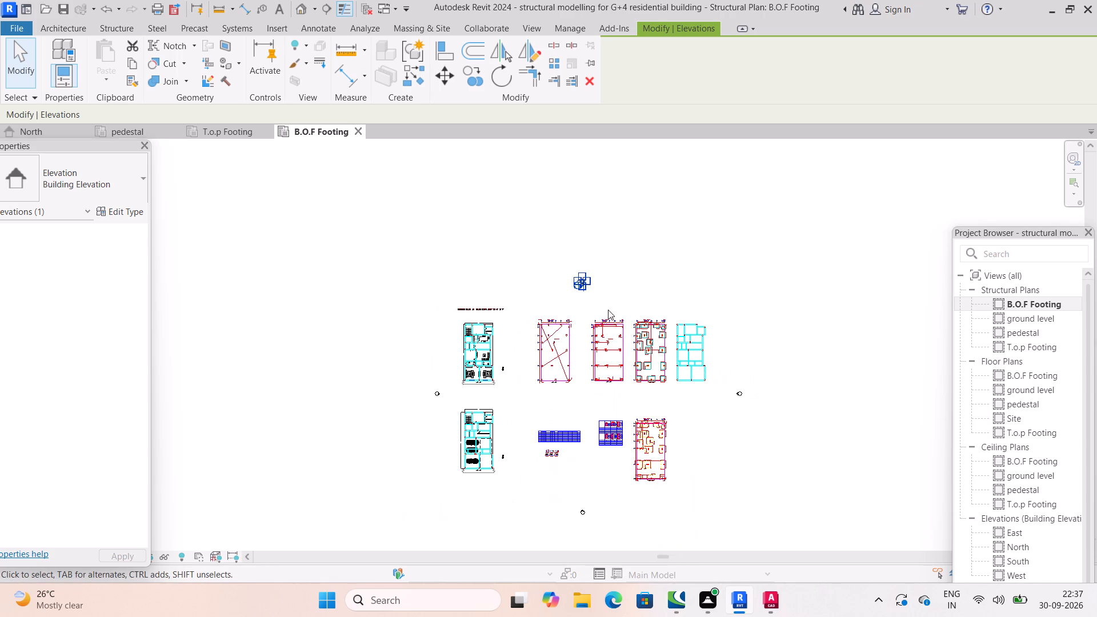
left_click(766, 215)
Pin the linked structural plan 2.dwg in place.
left_click(689, 322)
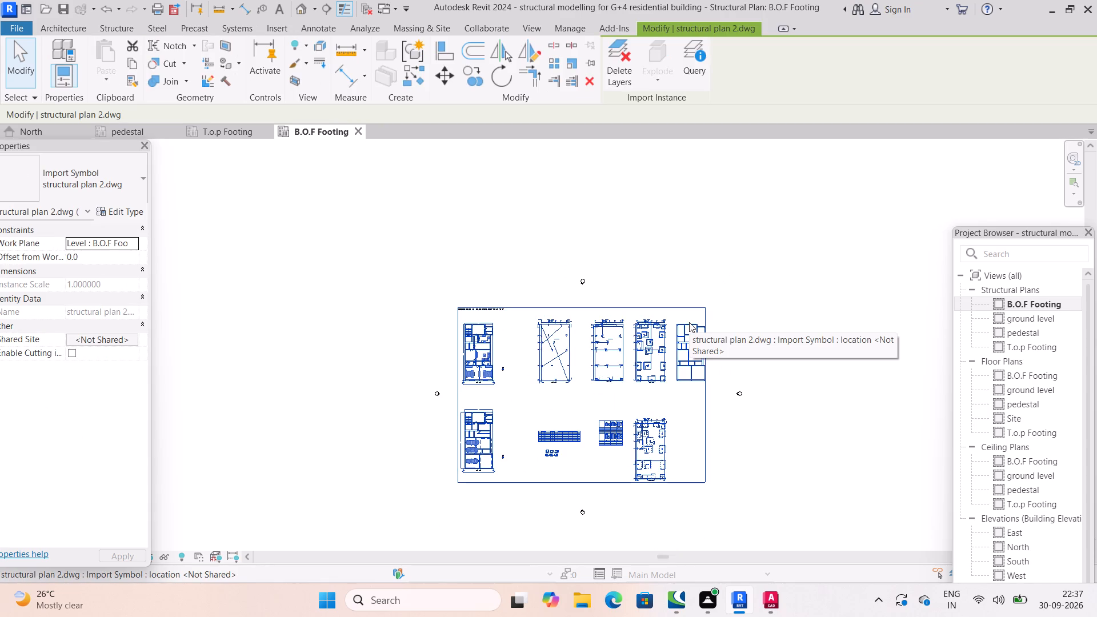
left_click(590, 59)
Examine the footing layout in the linked drawing, including footing types, dimensions and column positions along the grids.
scroll(611, 390, "up", 5)
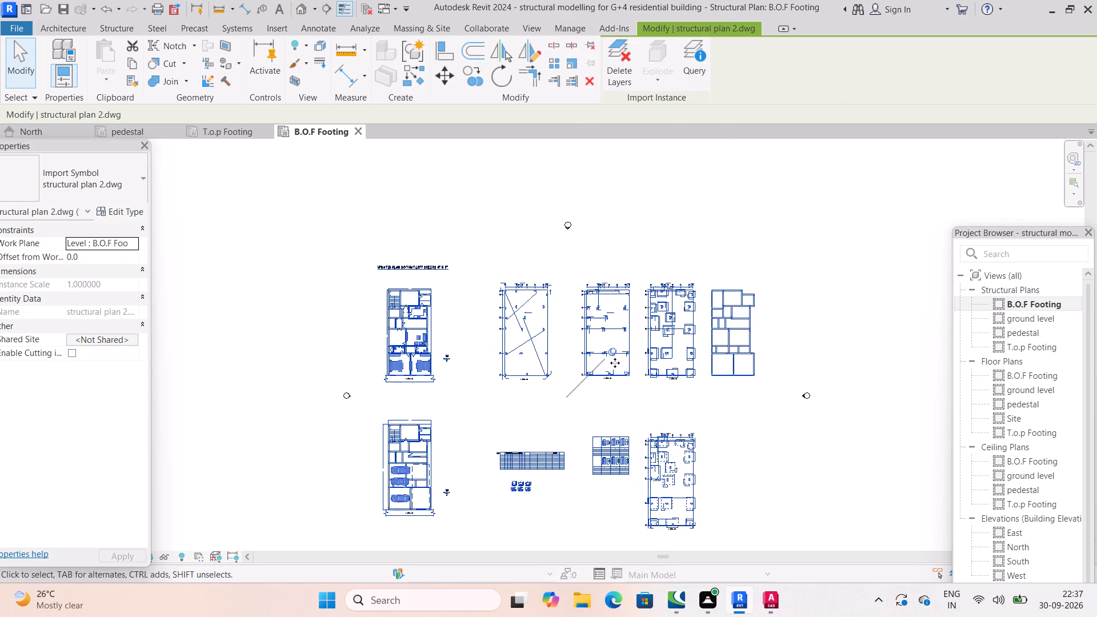
scroll(704, 332, "up", 10)
middle_click_drag(689, 338, 570, 402)
middle_click_drag(610, 310, 574, 360)
scroll(598, 322, "down", 1)
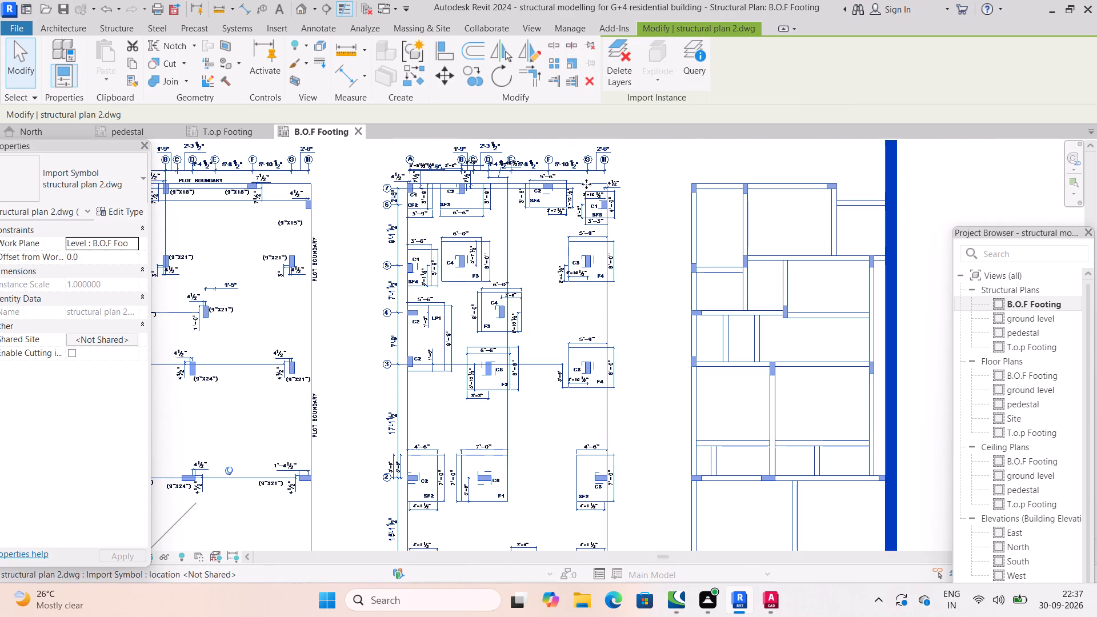
scroll(635, 348, "up", 4)
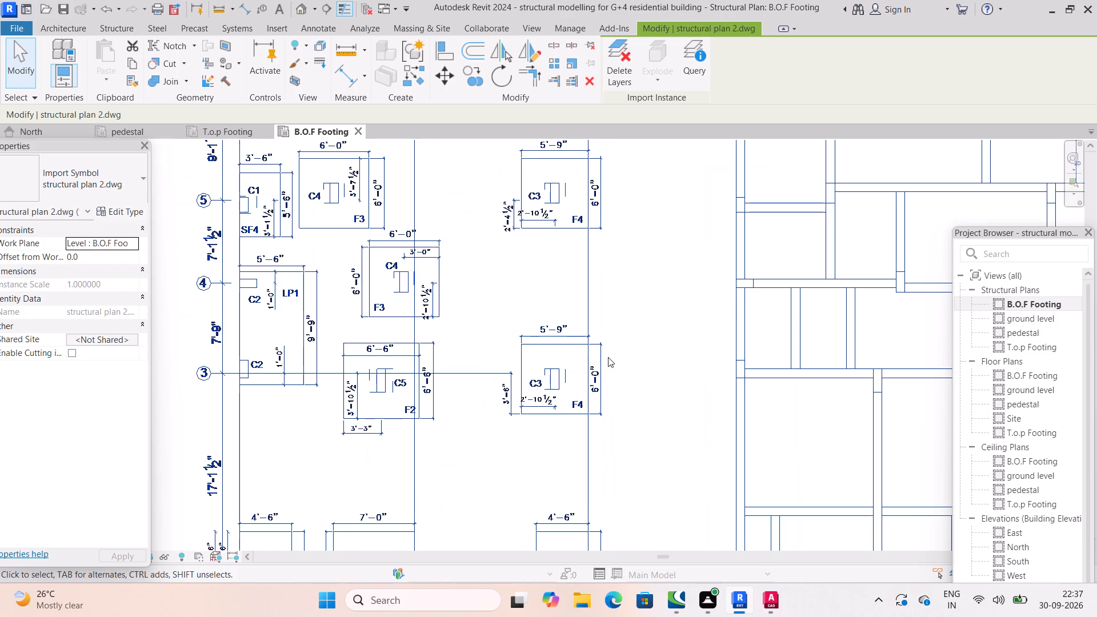
middle_click_drag(592, 315, 644, 348)
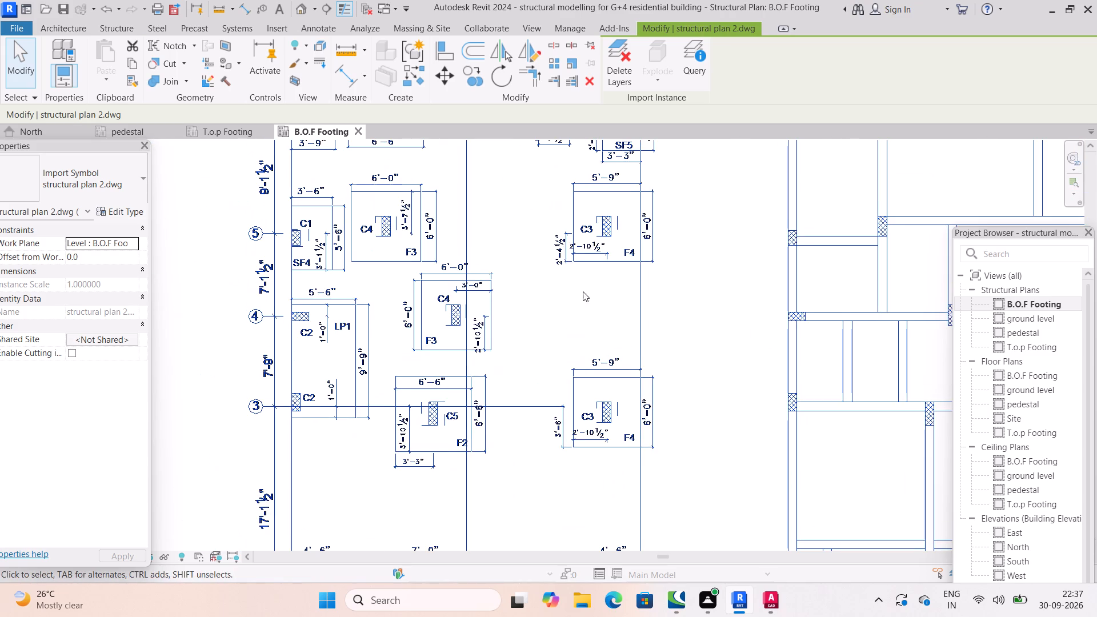
scroll(591, 322, "down", 1)
middle_click_drag(593, 330, 597, 340)
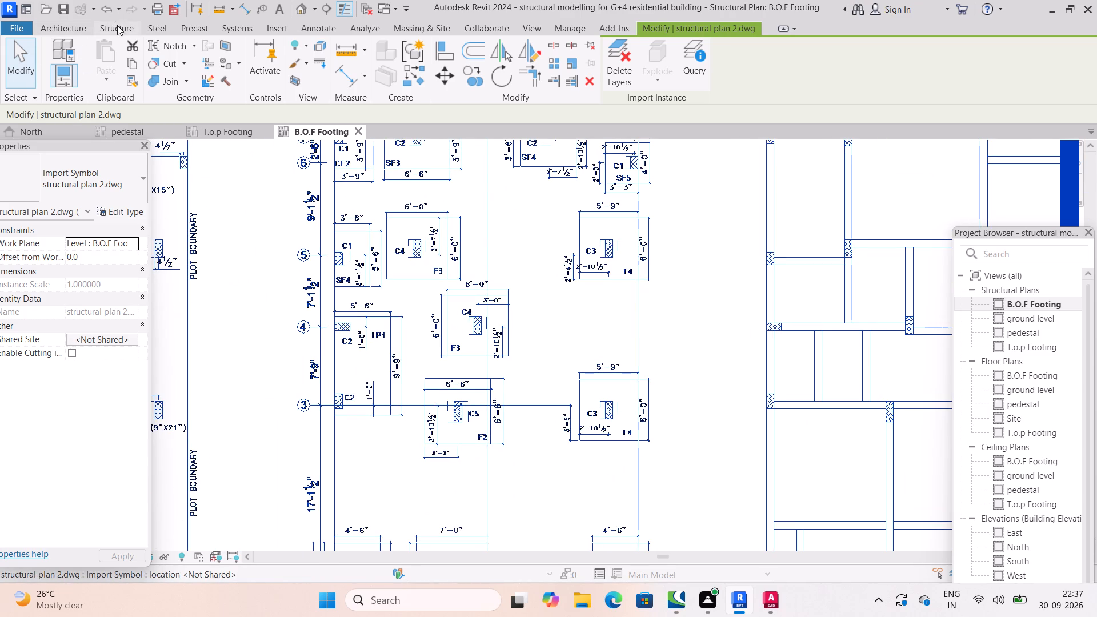
Start placing an isolated foundation and agree to load a Structural Foundations family into the project.
left_click(118, 25)
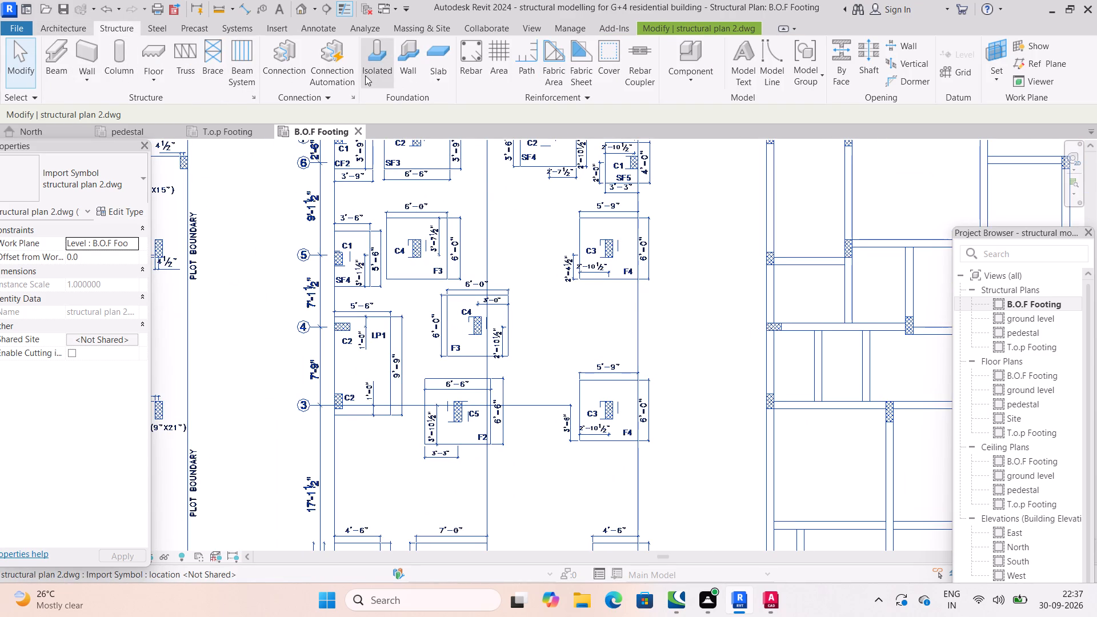
left_click(377, 60)
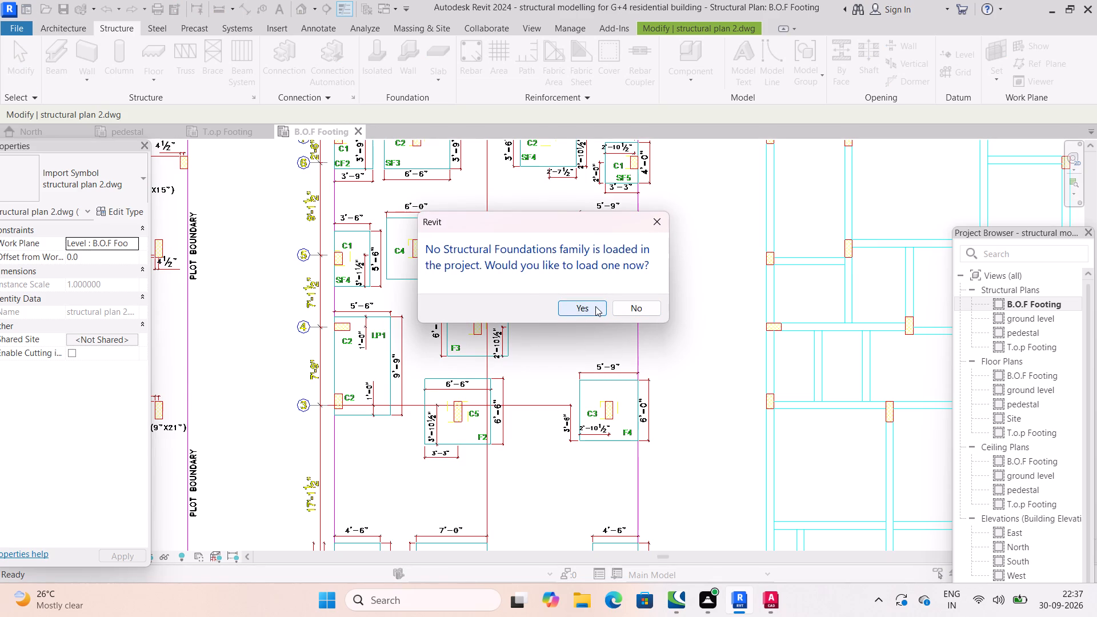
left_click(593, 305)
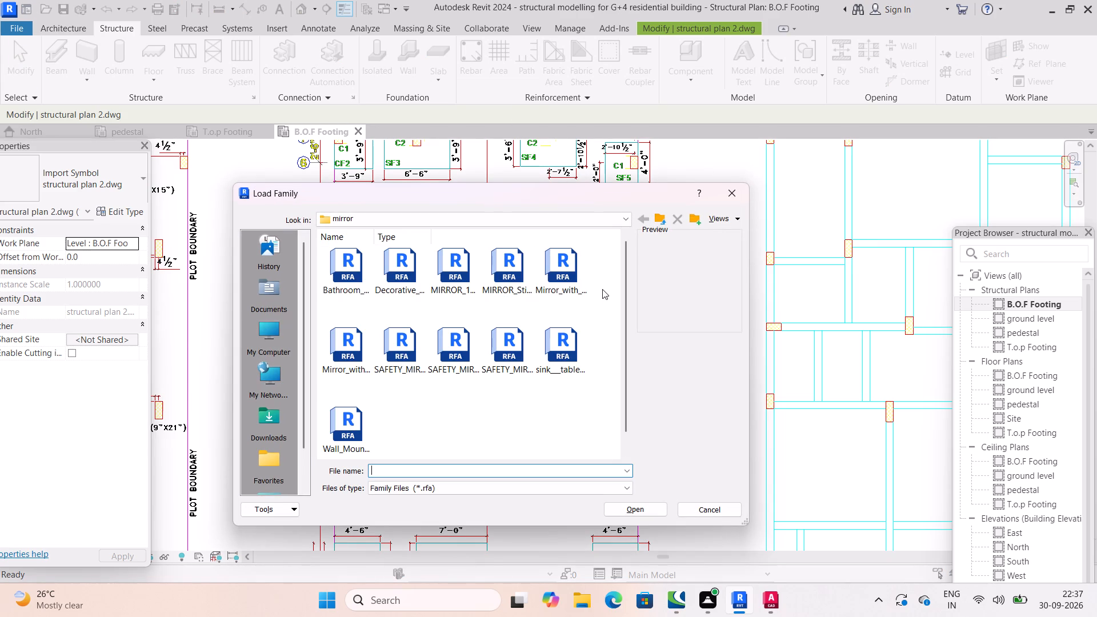
Search the Documents, OneDrive and user profile folders for a structural foundation family.
left_click(666, 215)
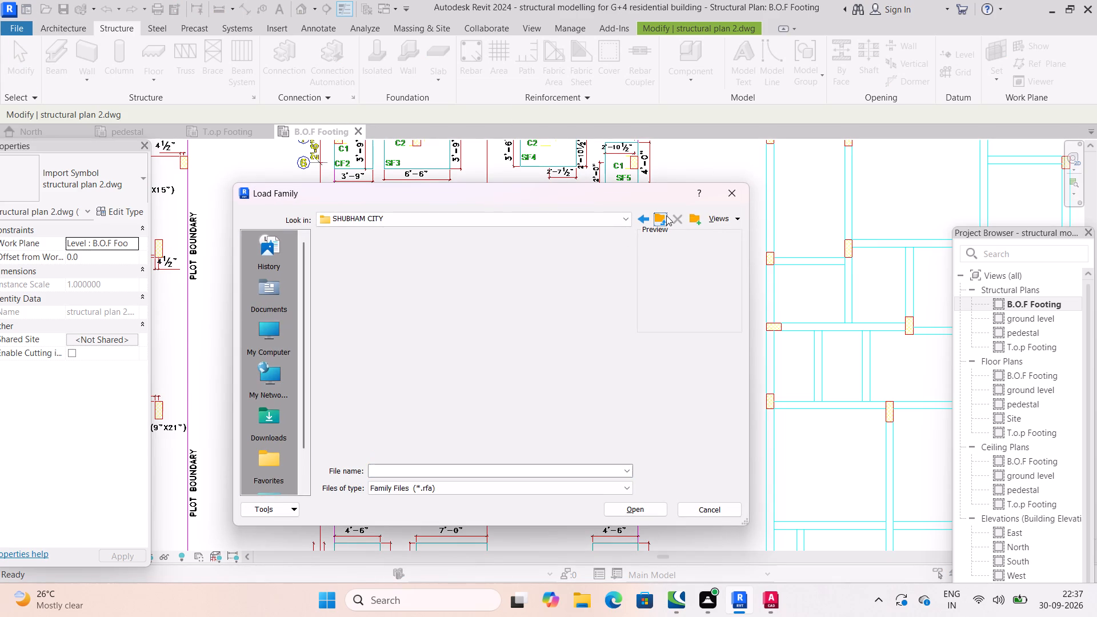
left_click(666, 215)
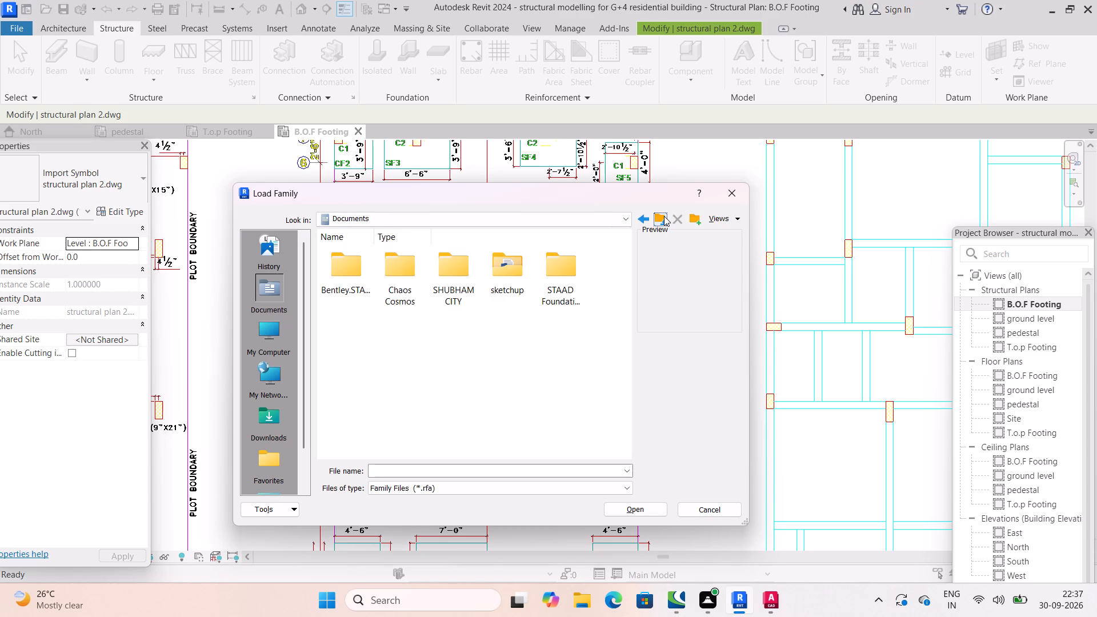
left_click(663, 216)
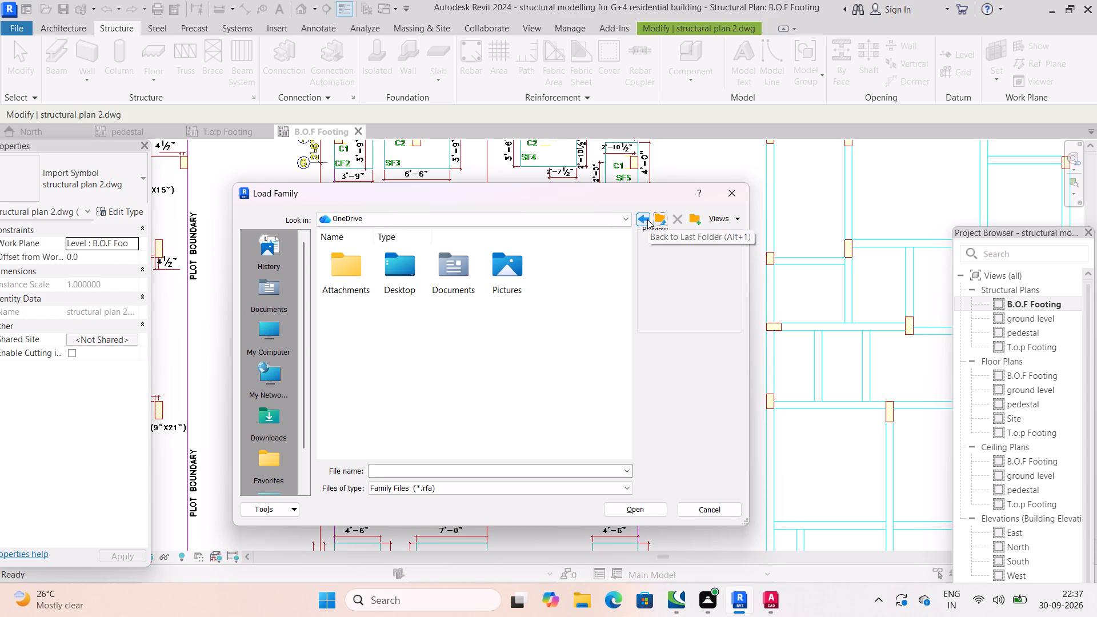
left_click(643, 218)
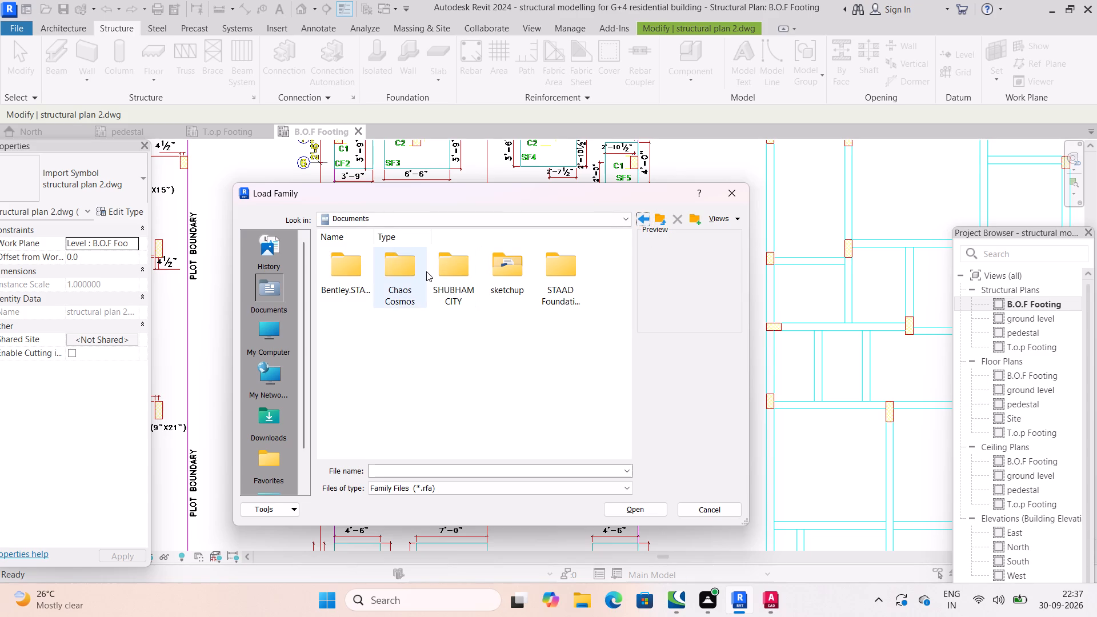
scroll(281, 410, "down", 5)
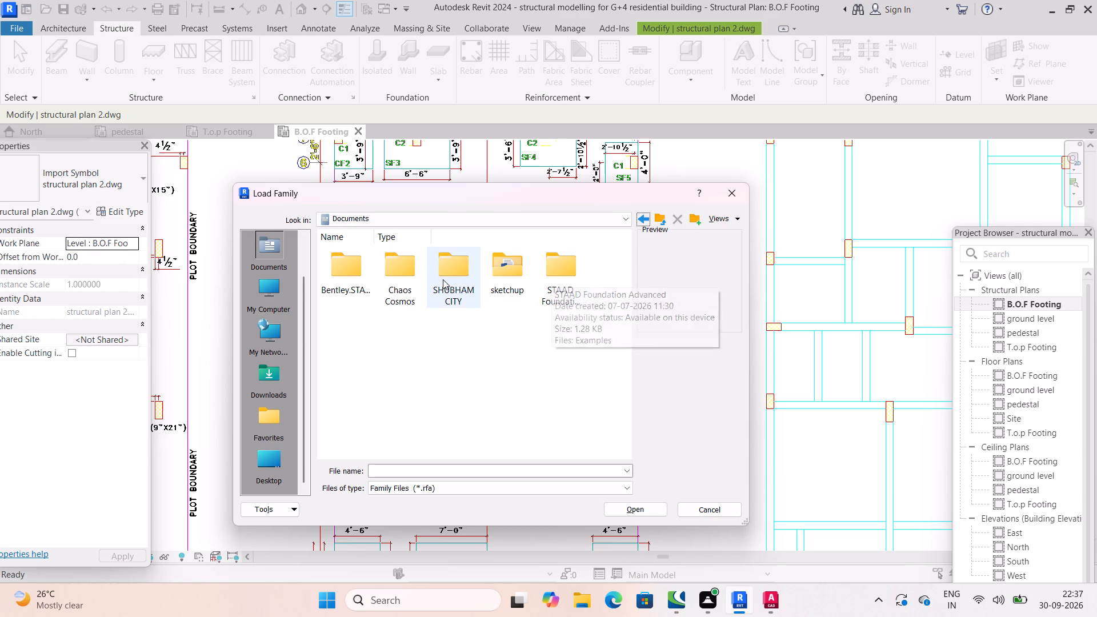
left_click(655, 216)
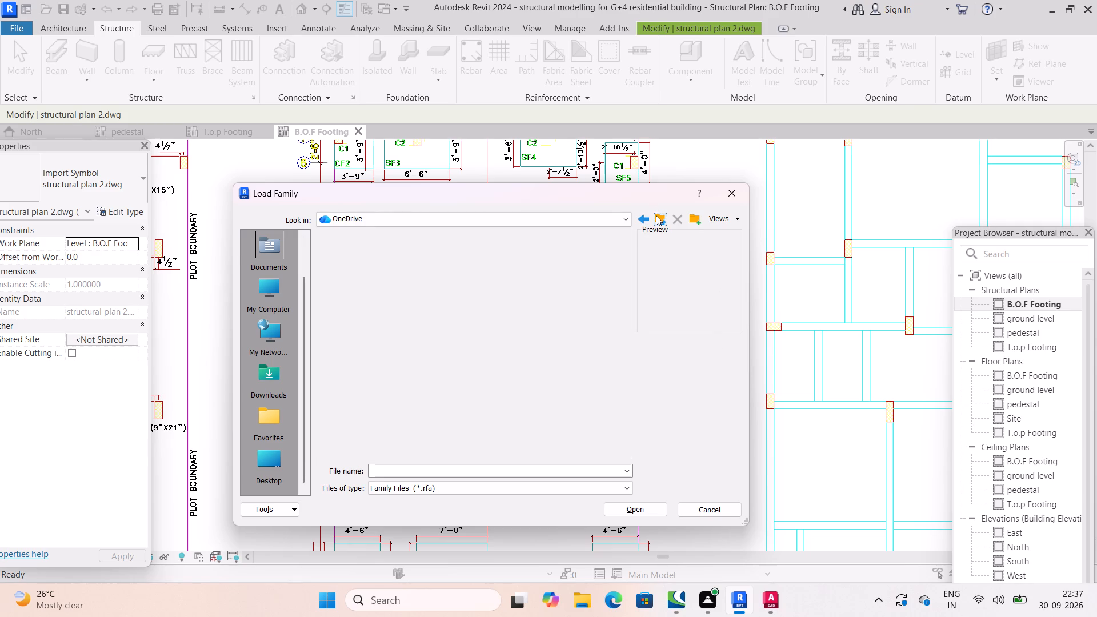
left_click(656, 215)
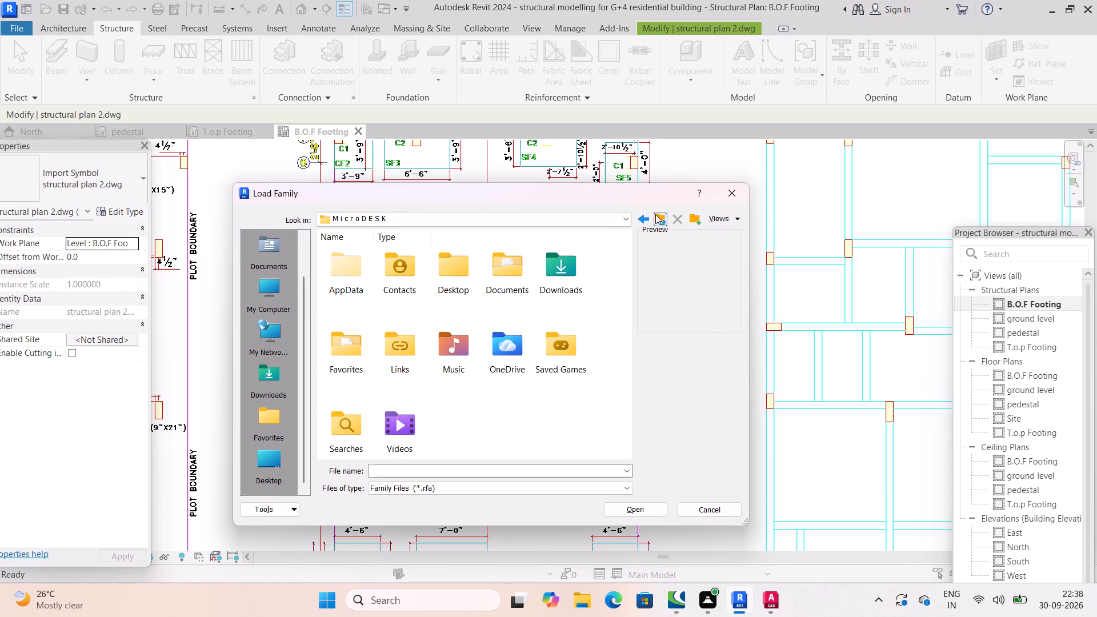
left_click(655, 214)
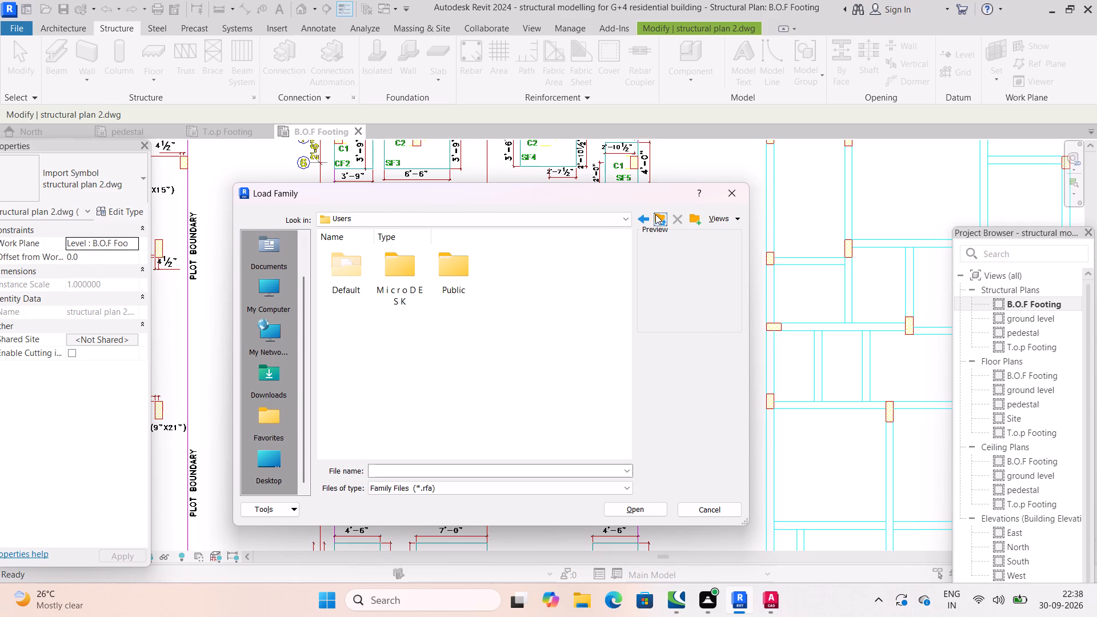
double_click(394, 270)
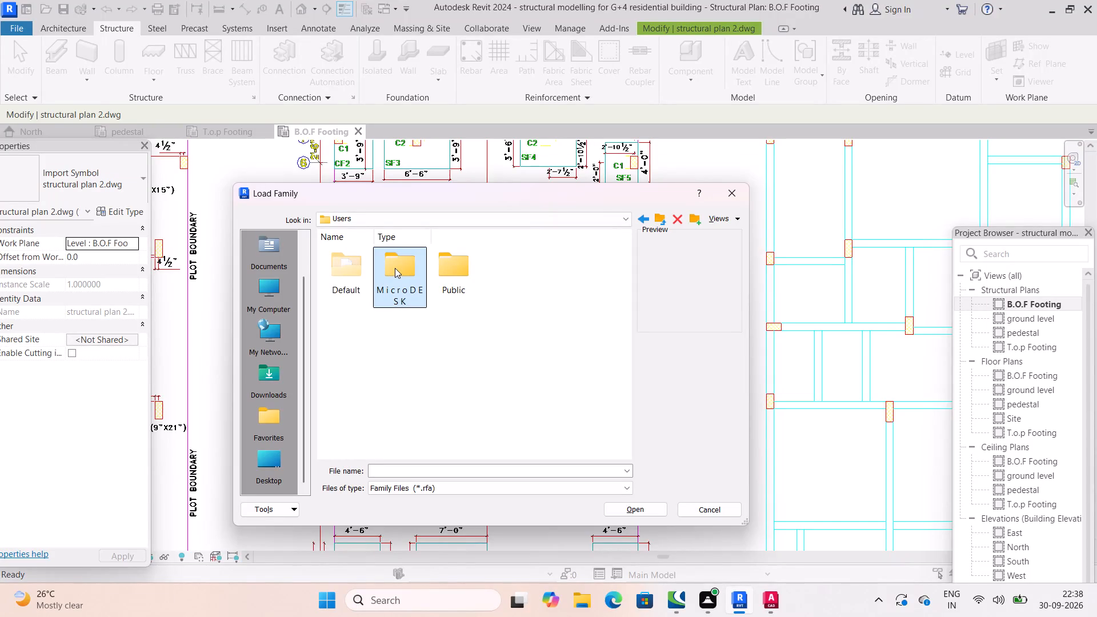
double_click(395, 268)
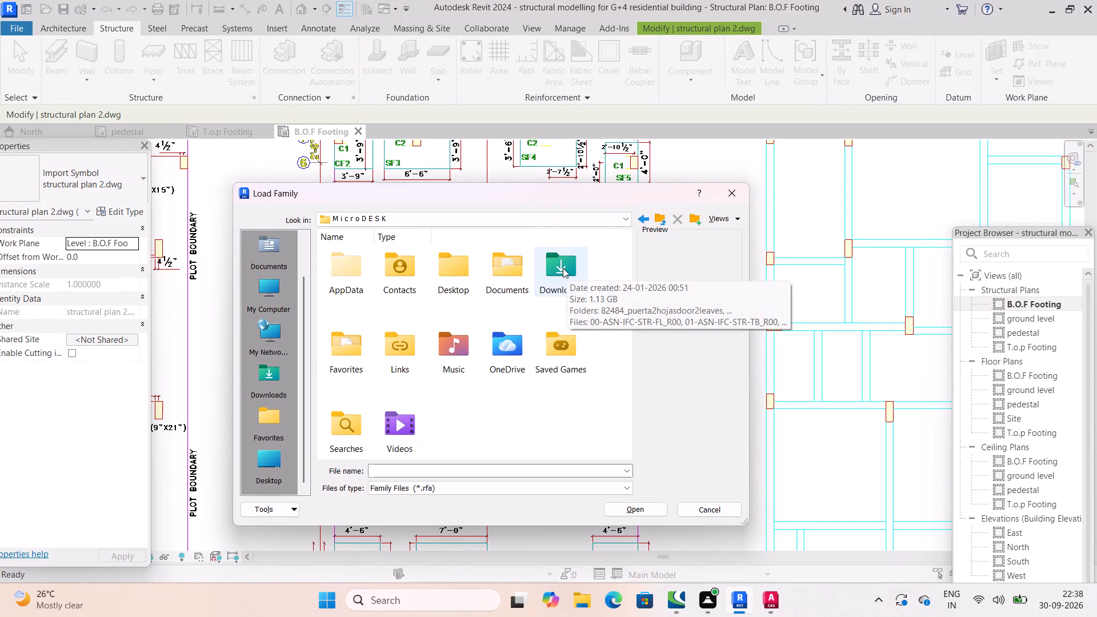
double_click(518, 268)
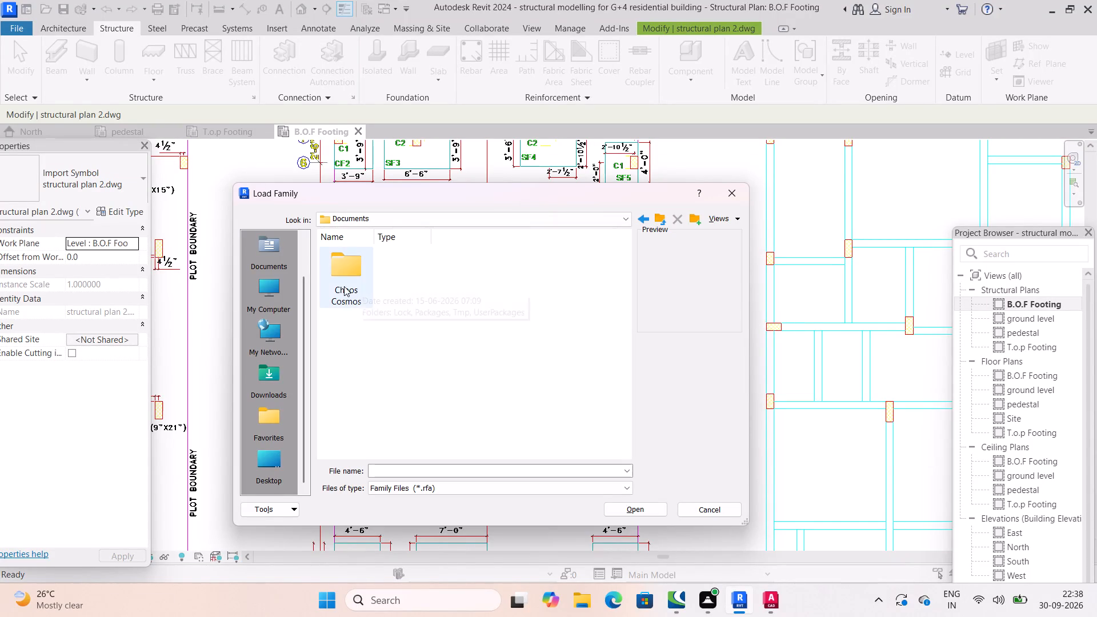
double_click(658, 221)
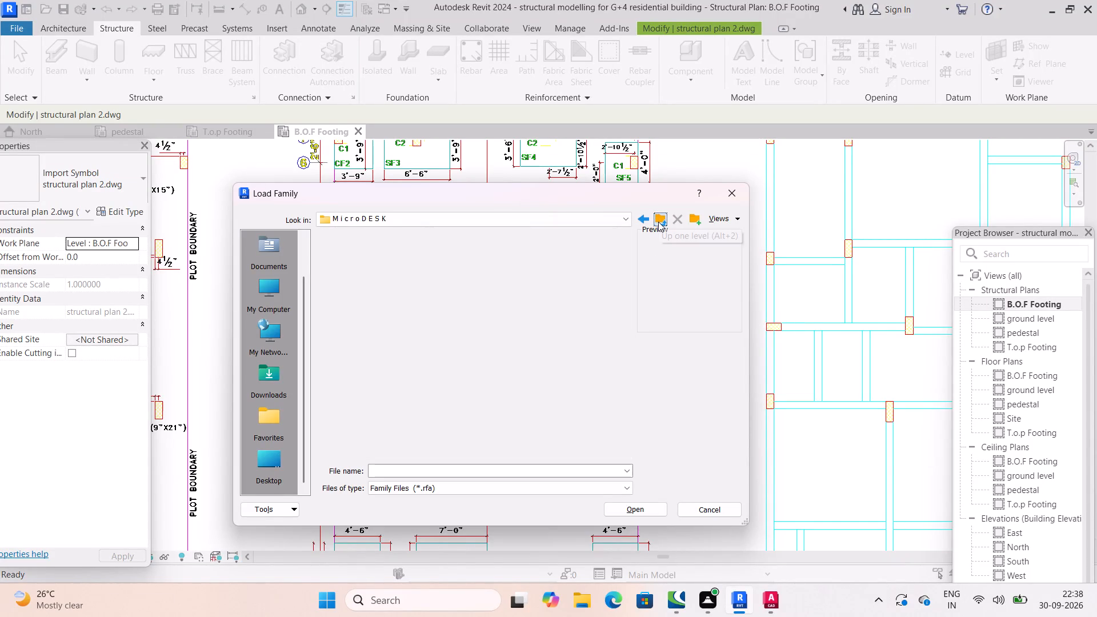
Search the HP (D:) drive's Revit 2024 Updated 2.0 folder and its Revit.2024 subfolder for a foundation family.
double_click(658, 222)
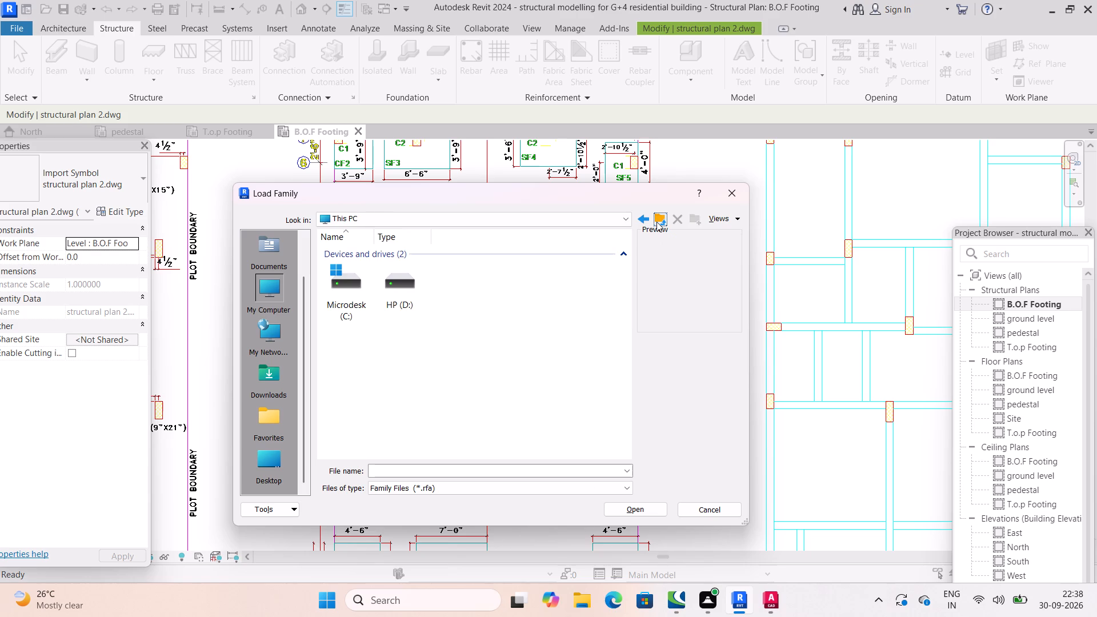
double_click(401, 293)
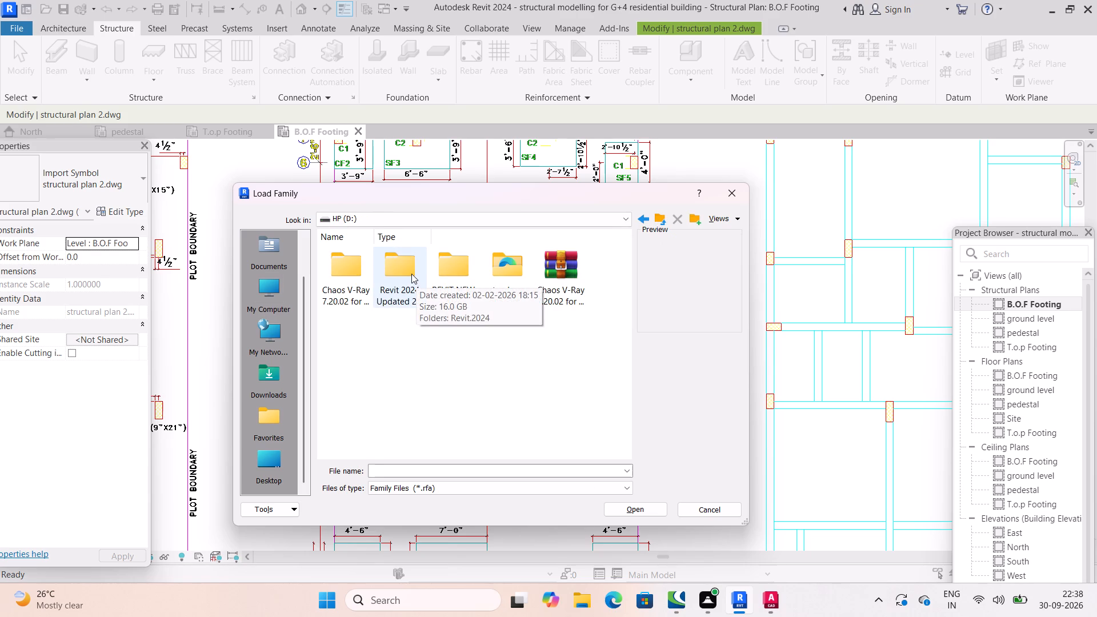
double_click(411, 274)
double_click(347, 270)
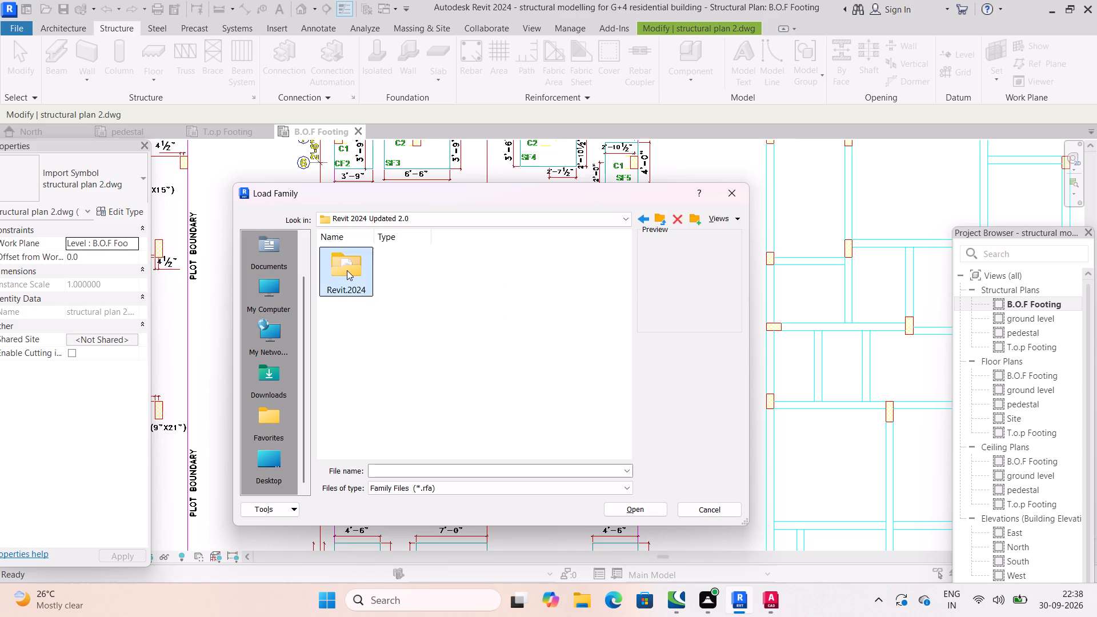
scroll(277, 324, "down", 3)
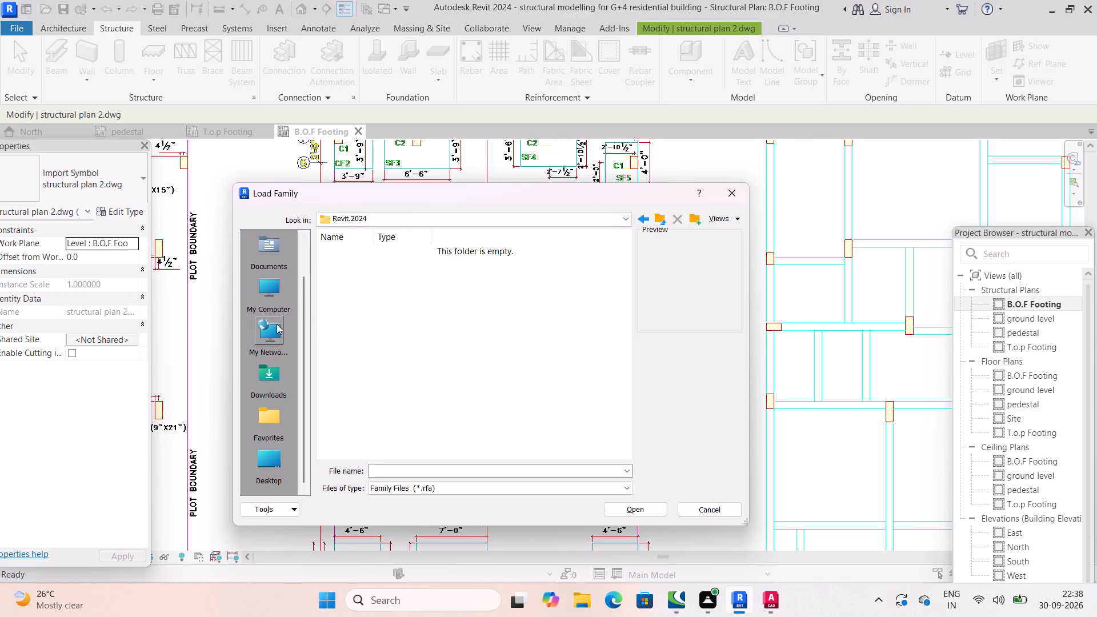
scroll(277, 324, "down", 2)
left_click(663, 222)
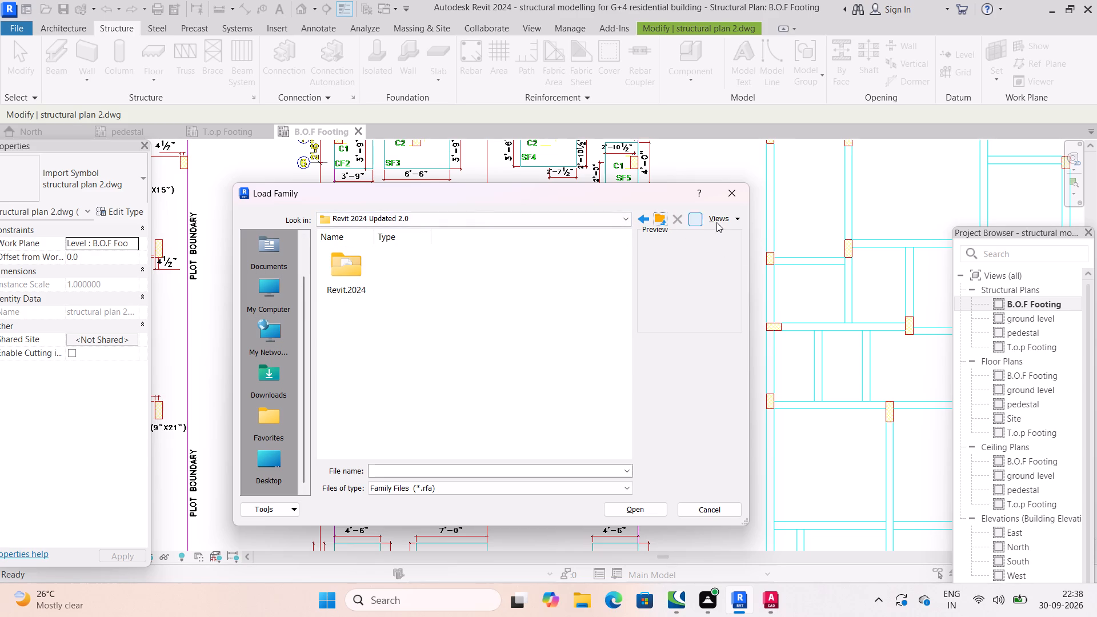
left_click(738, 221)
left_click(737, 220)
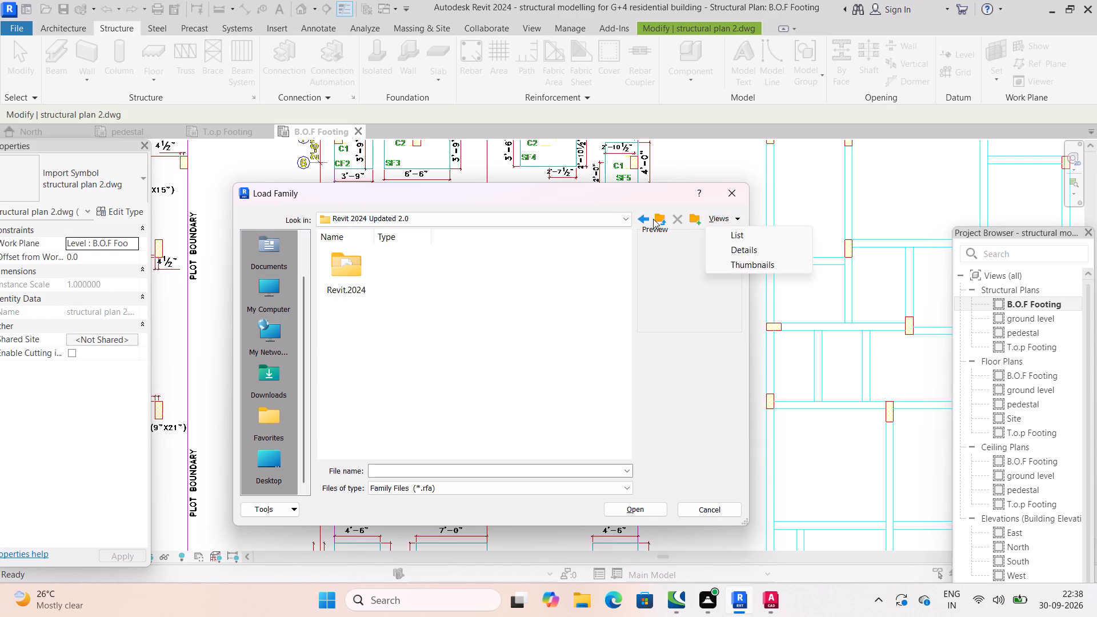
left_click(653, 219)
left_click(643, 219)
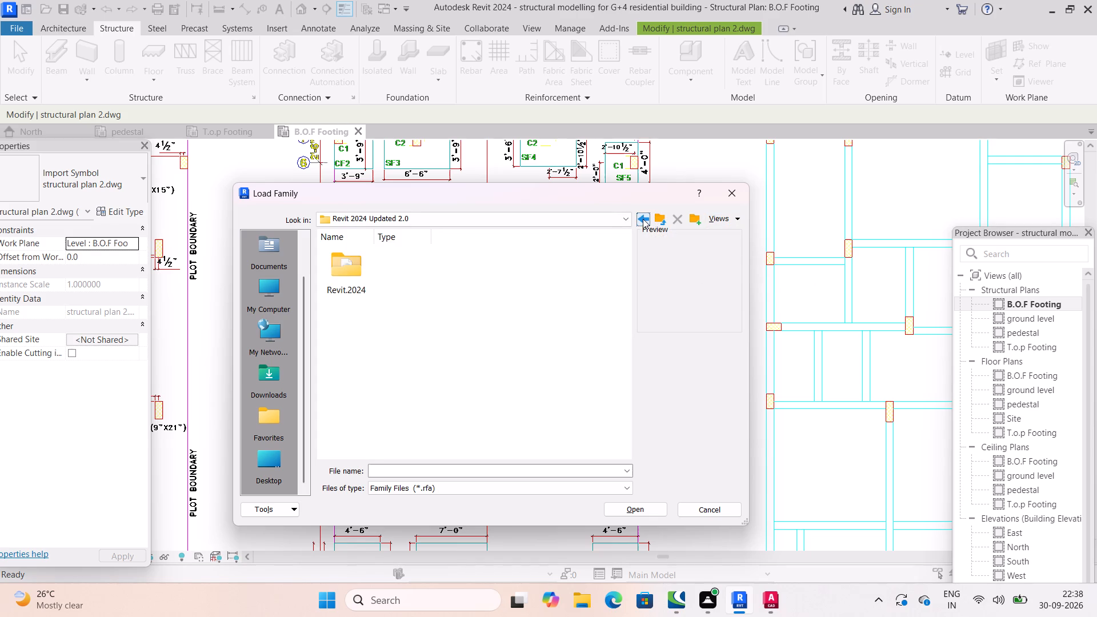
left_click(643, 219)
left_click(643, 219)
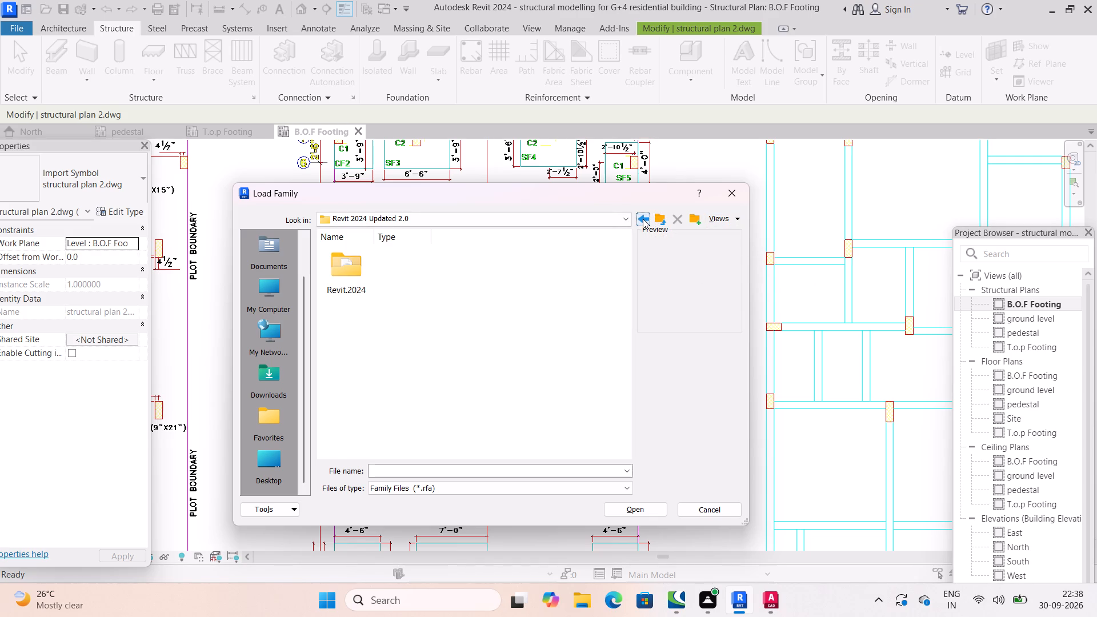
left_click(643, 219)
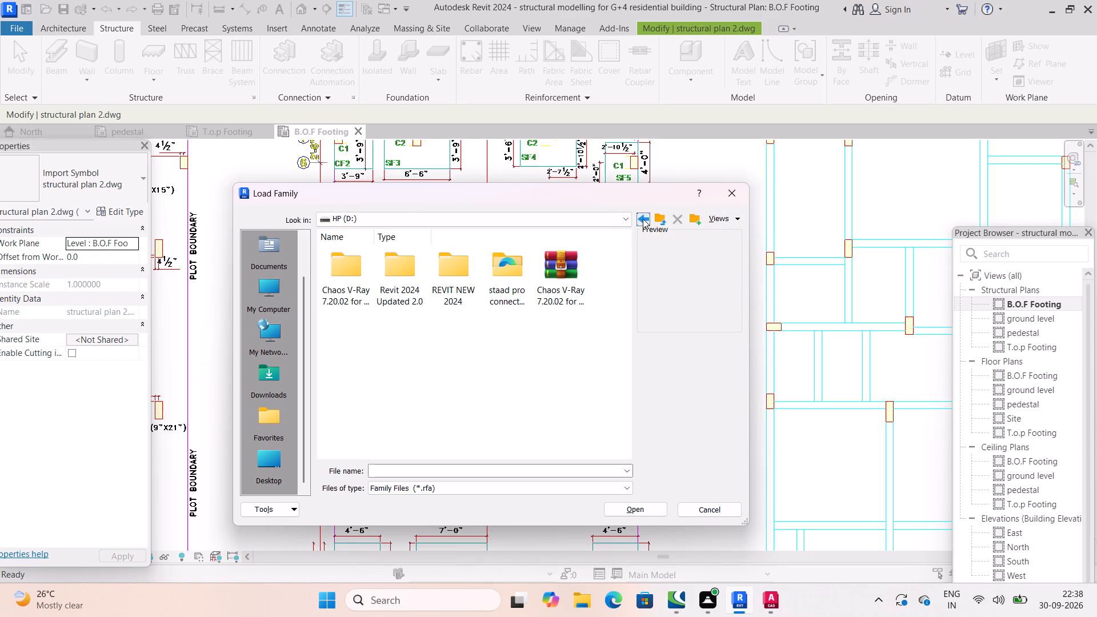
left_click(643, 219)
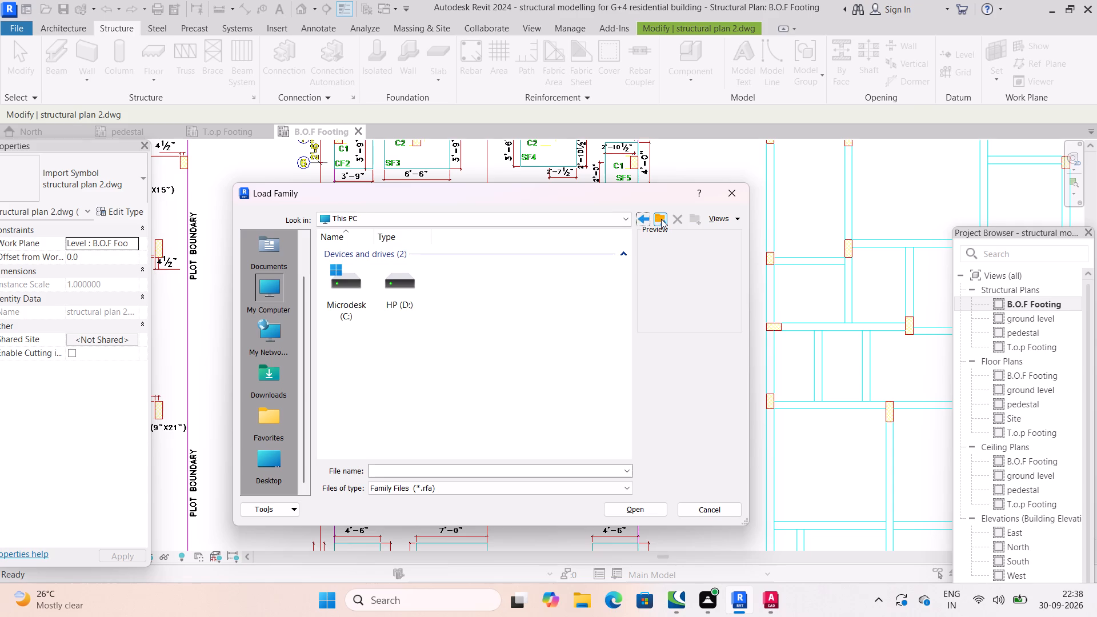
Search the Desktop and its Libraries folder for a structural foundation family.
left_click(661, 219)
left_click(661, 219)
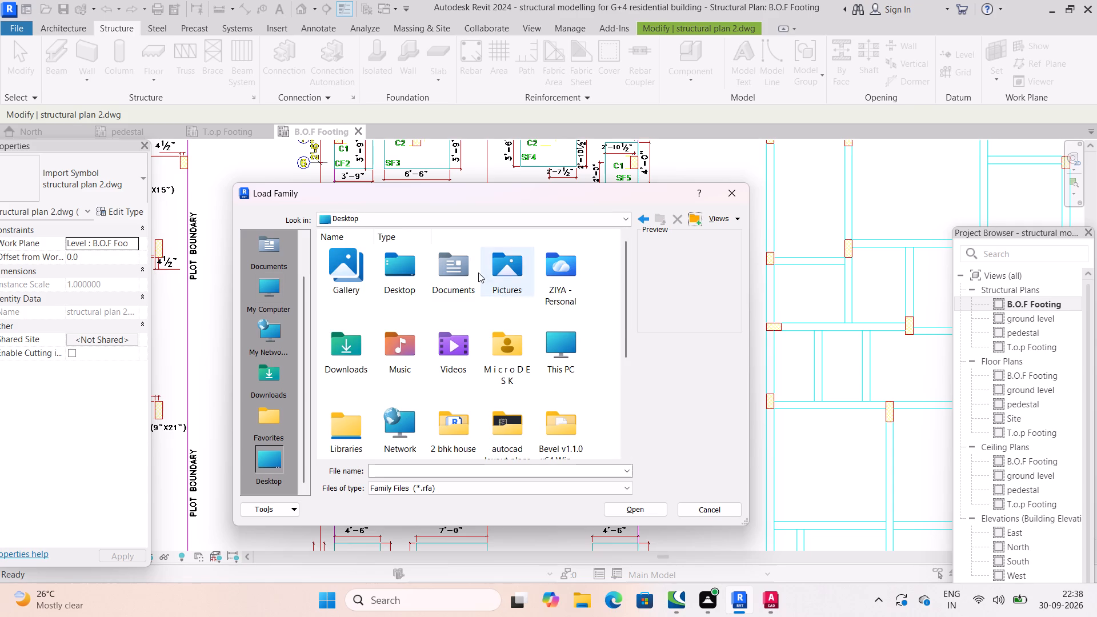
scroll(456, 285, "down", 3)
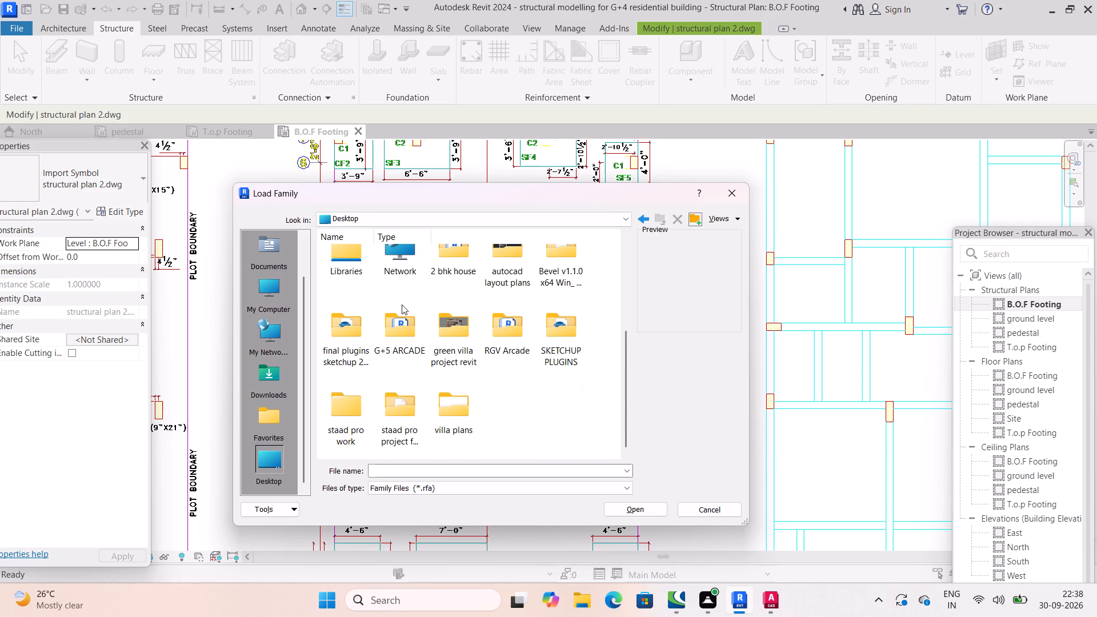
double_click(349, 261)
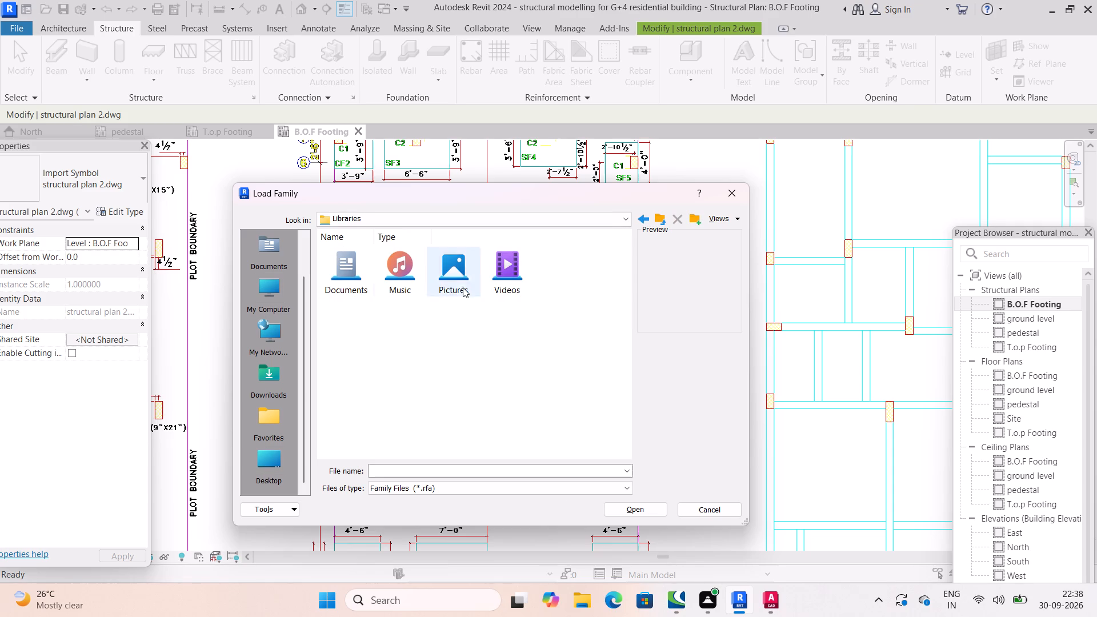
left_click(658, 218)
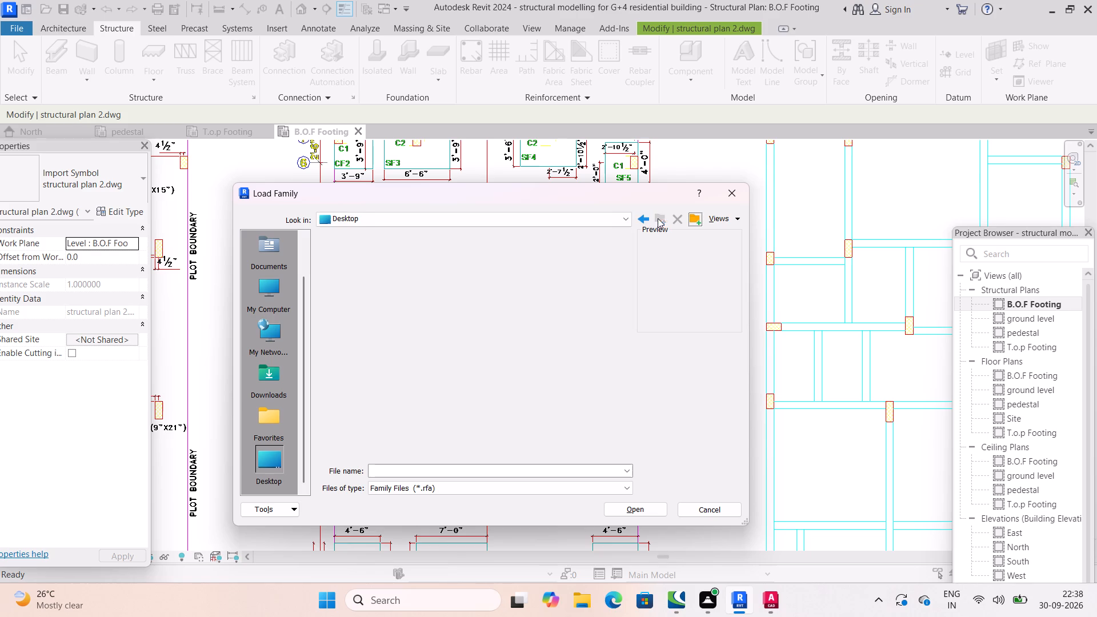
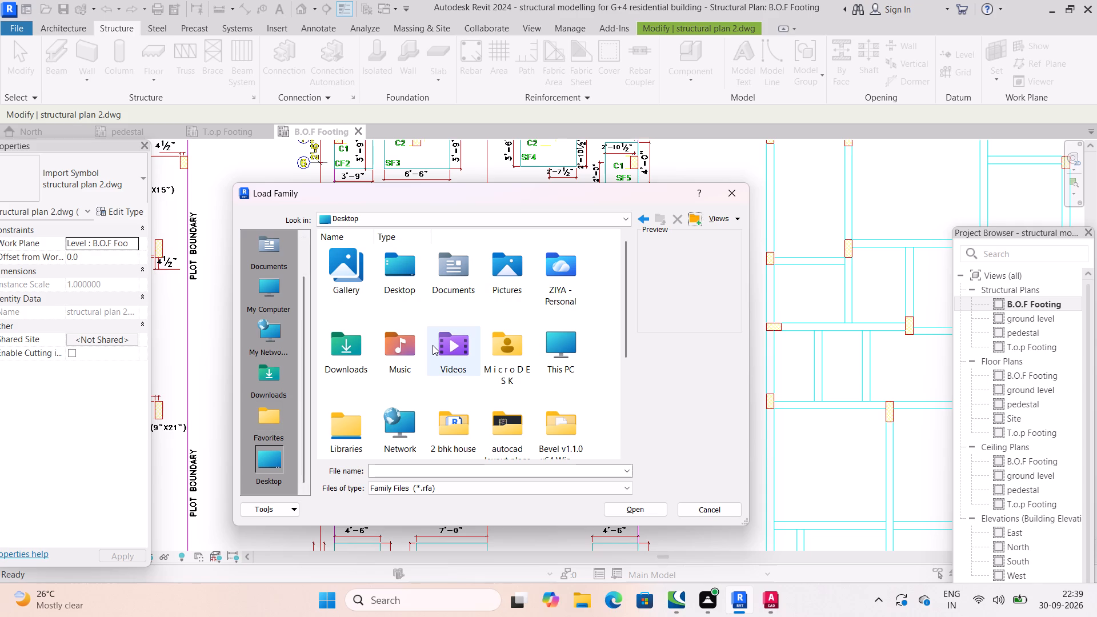
Look through the Revit folders on the HP (D:) drive for a family library to load.
left_click(637, 221)
left_click(637, 221)
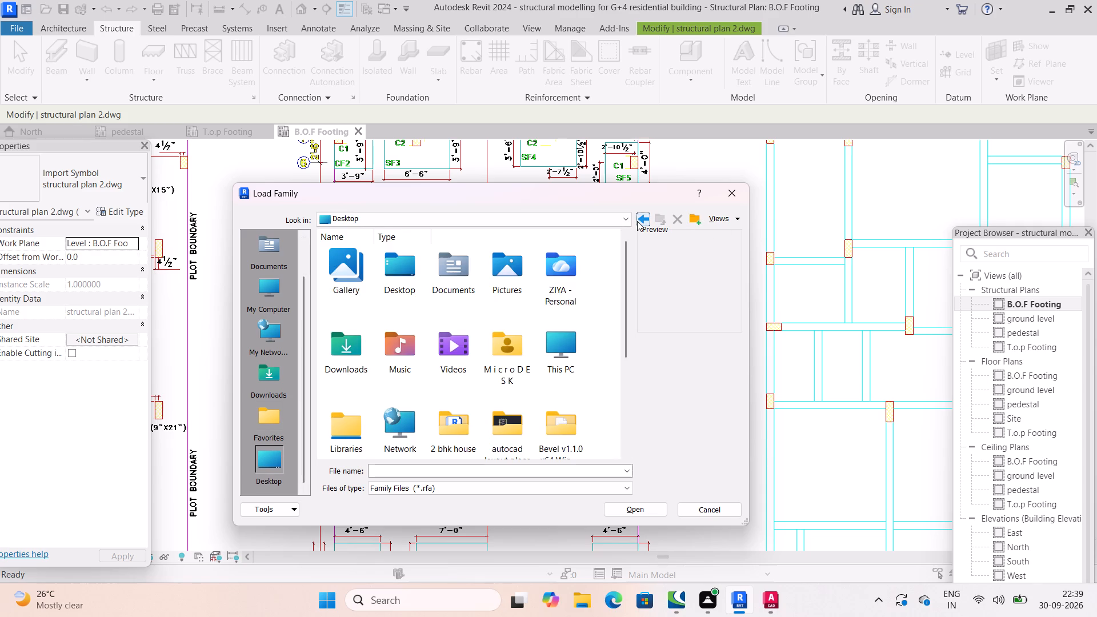
left_click(637, 221)
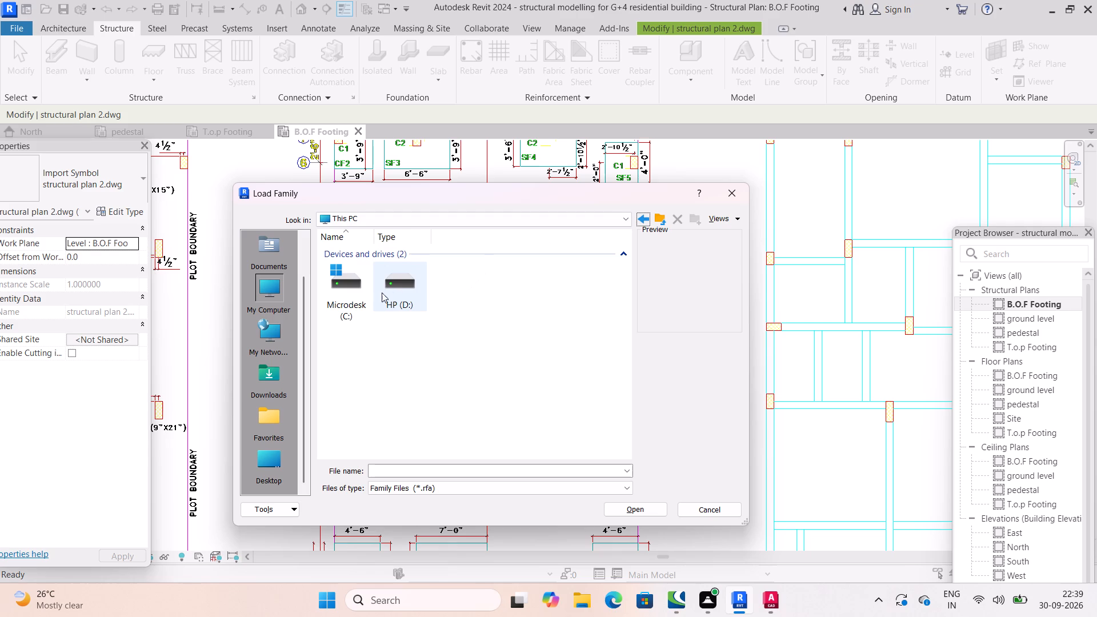
double_click(394, 289)
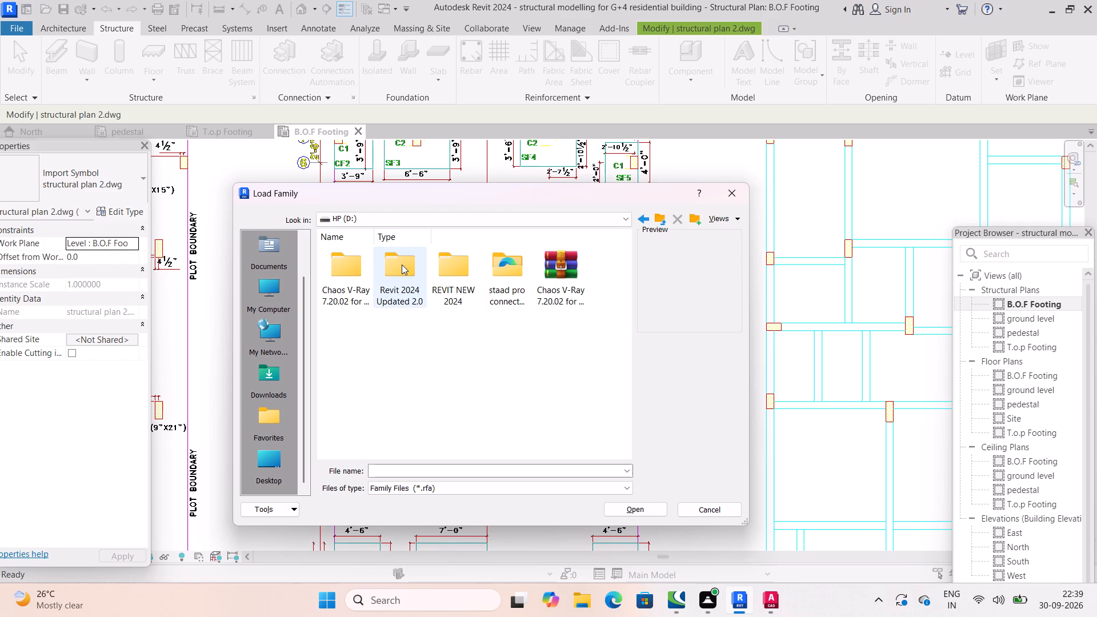
double_click(451, 266)
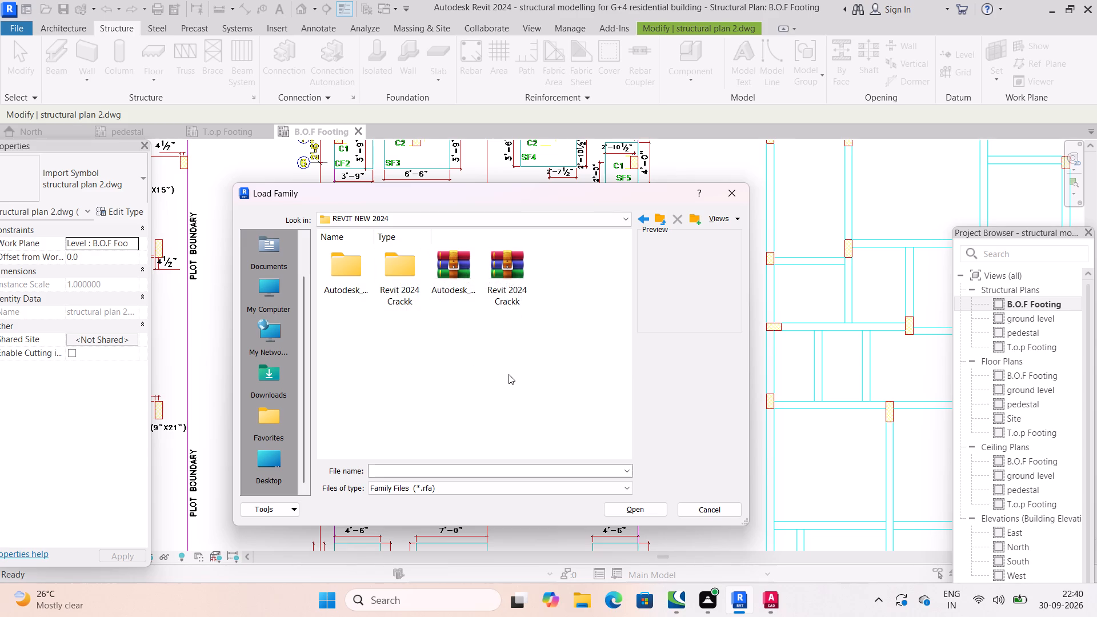
double_click(393, 272)
double_click(343, 273)
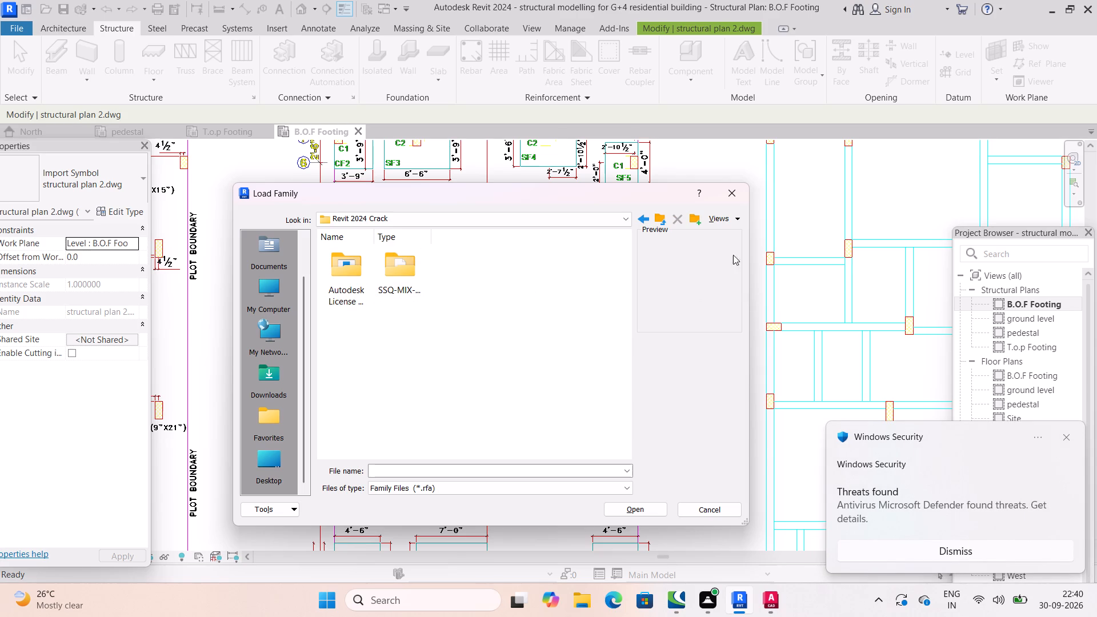
left_click(646, 218)
left_click(645, 218)
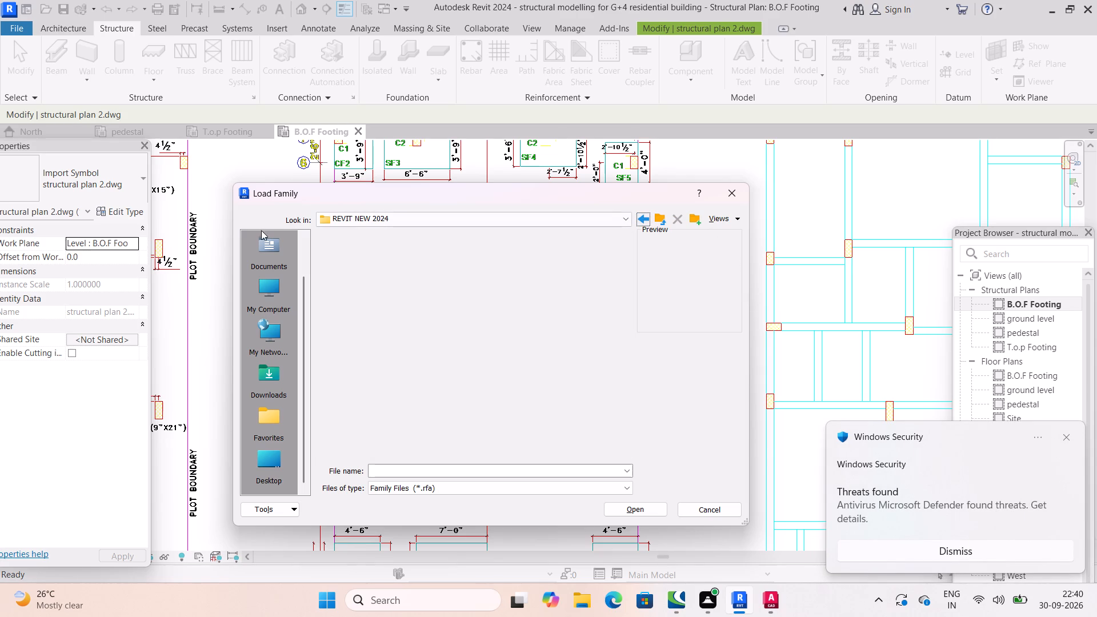
left_click(642, 221)
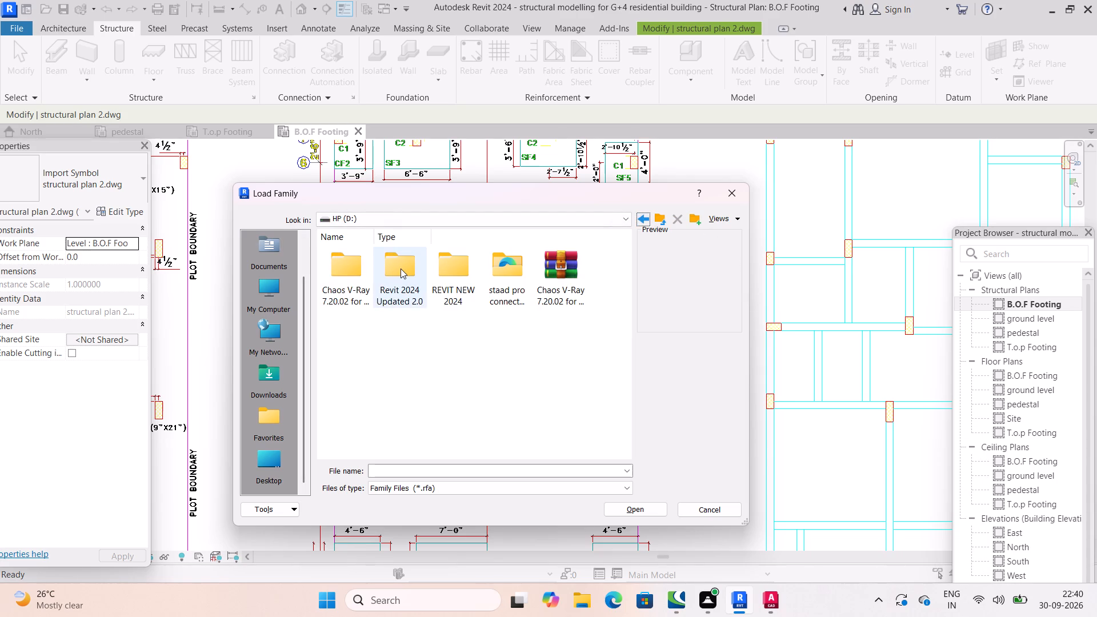
double_click(402, 269)
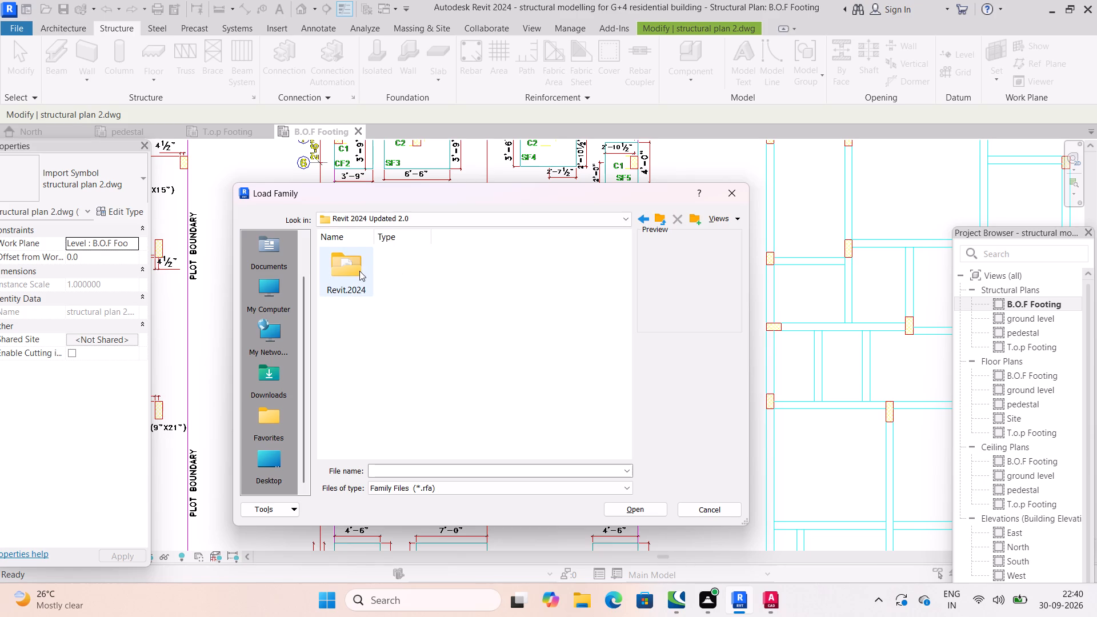
double_click(359, 271)
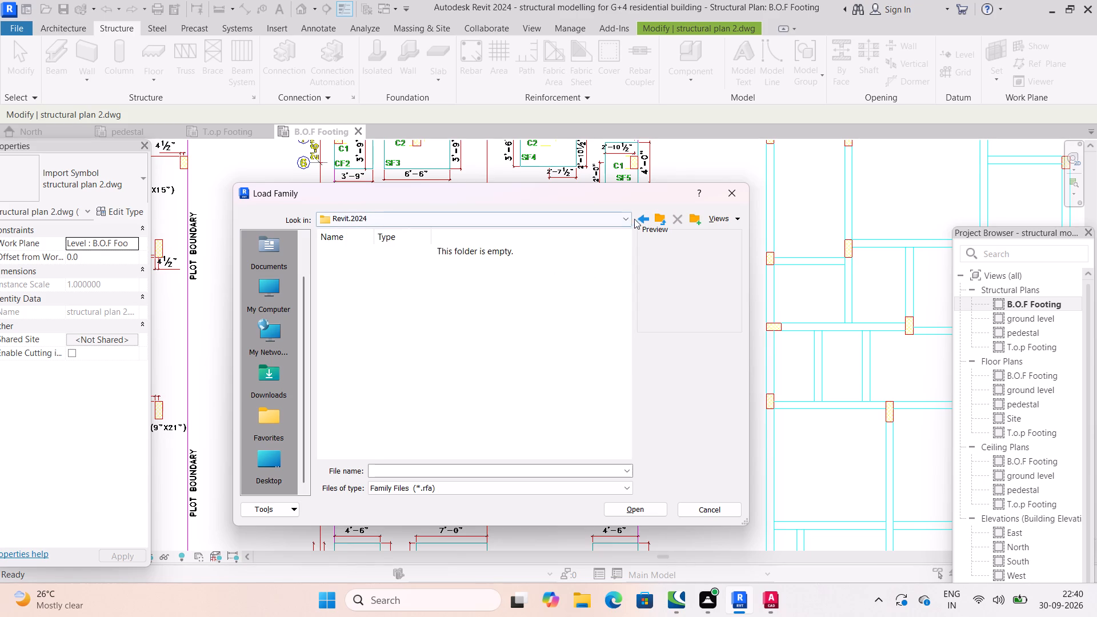
left_click(637, 218)
left_click(637, 218)
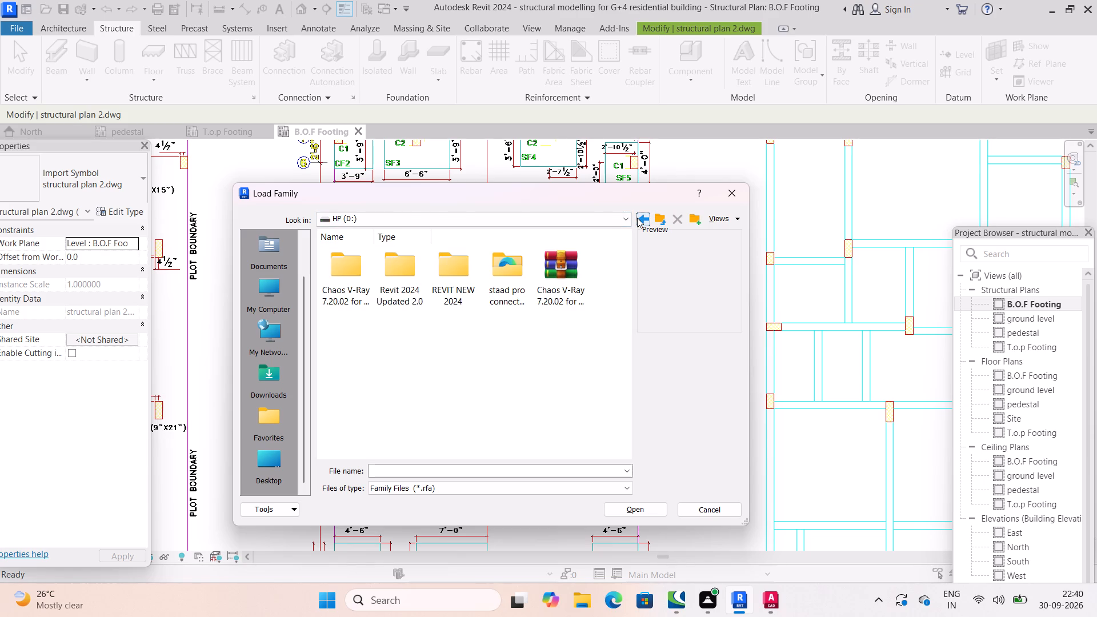
left_click(637, 218)
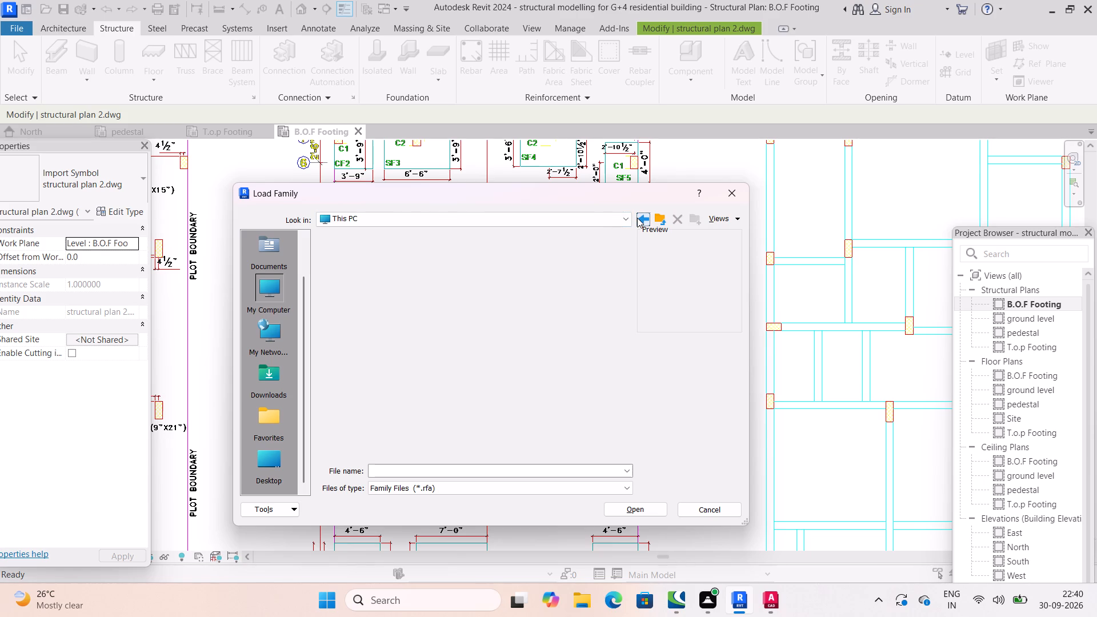
left_click(637, 218)
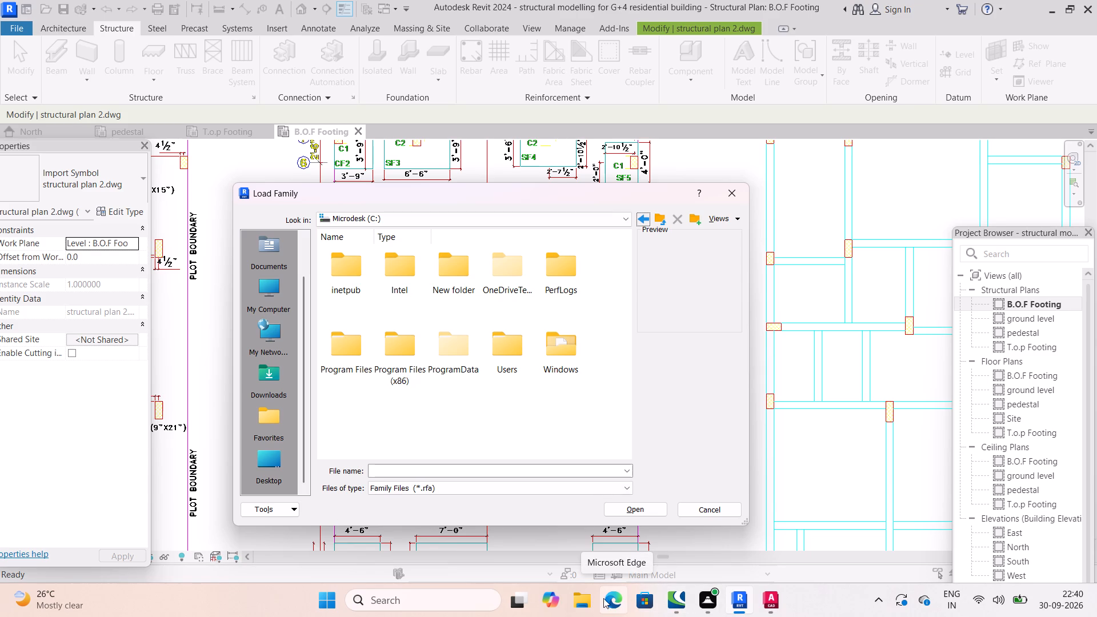
In File Explorer, locate the Structural Foundations folder under C: ProgramData, Autodesk, RVT 2024, Libraries, English.
left_click(582, 602)
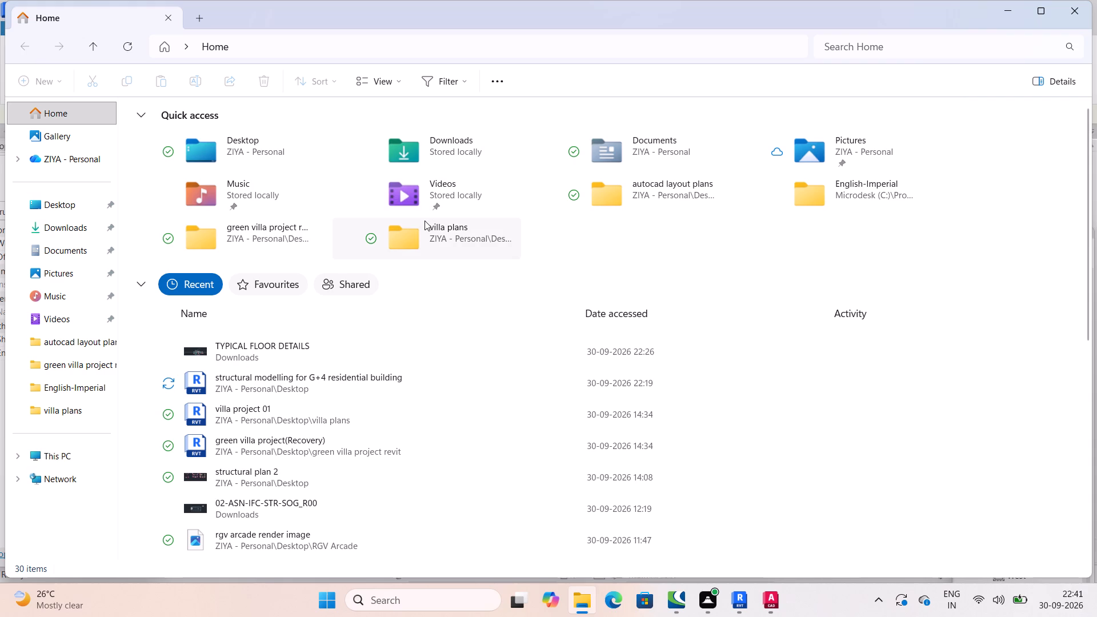
scroll(425, 221, "down", 8)
scroll(425, 221, "up", 2)
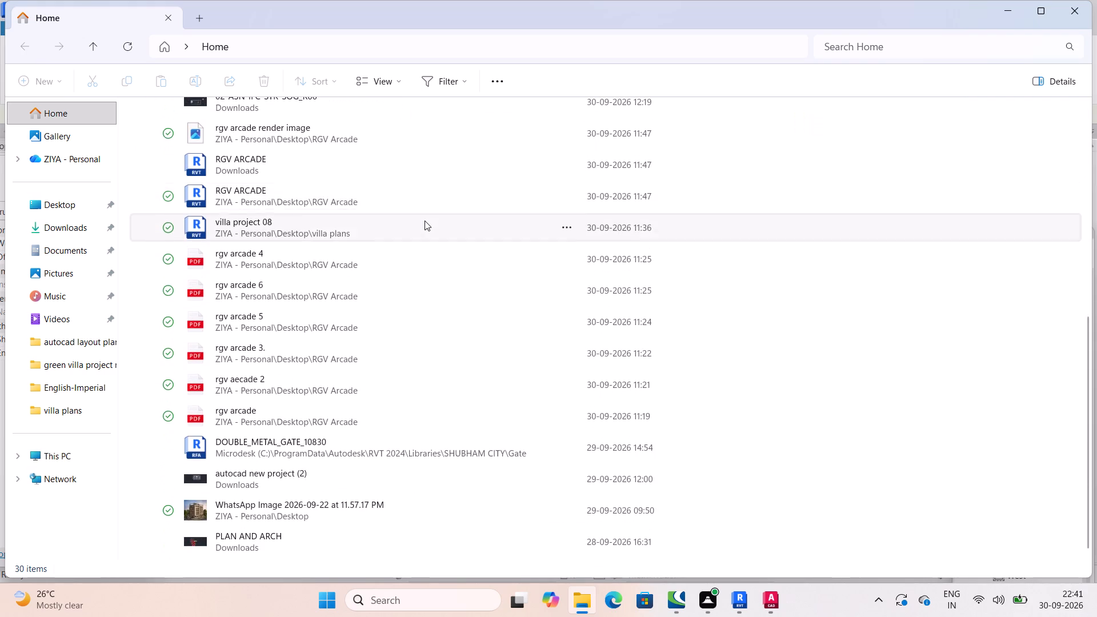
scroll(425, 221, "up", 1)
double_click(61, 460)
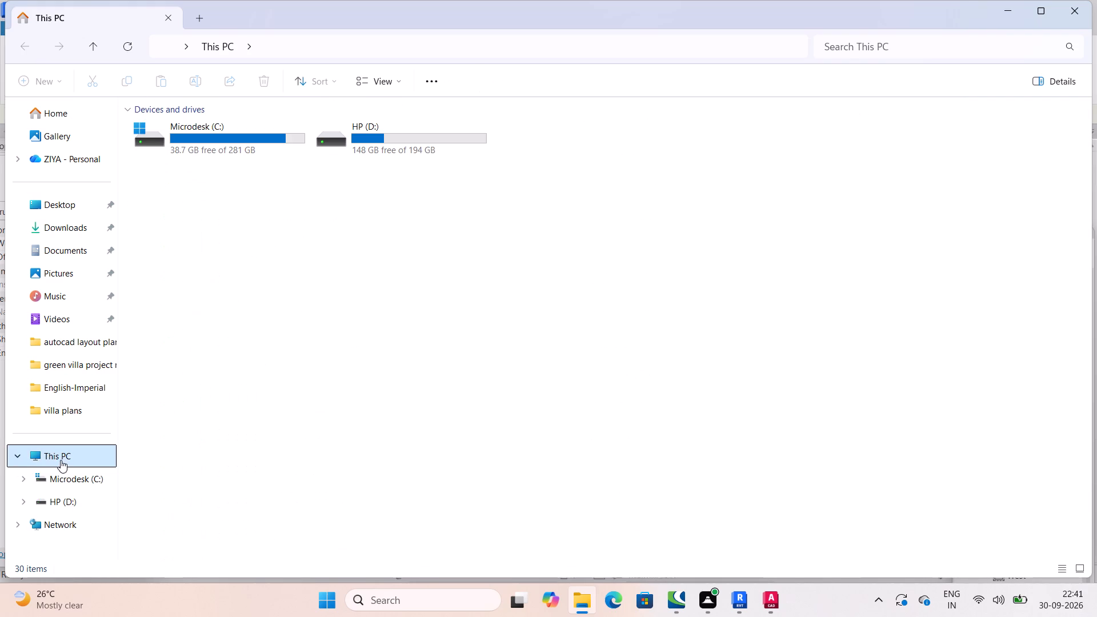
double_click(235, 149)
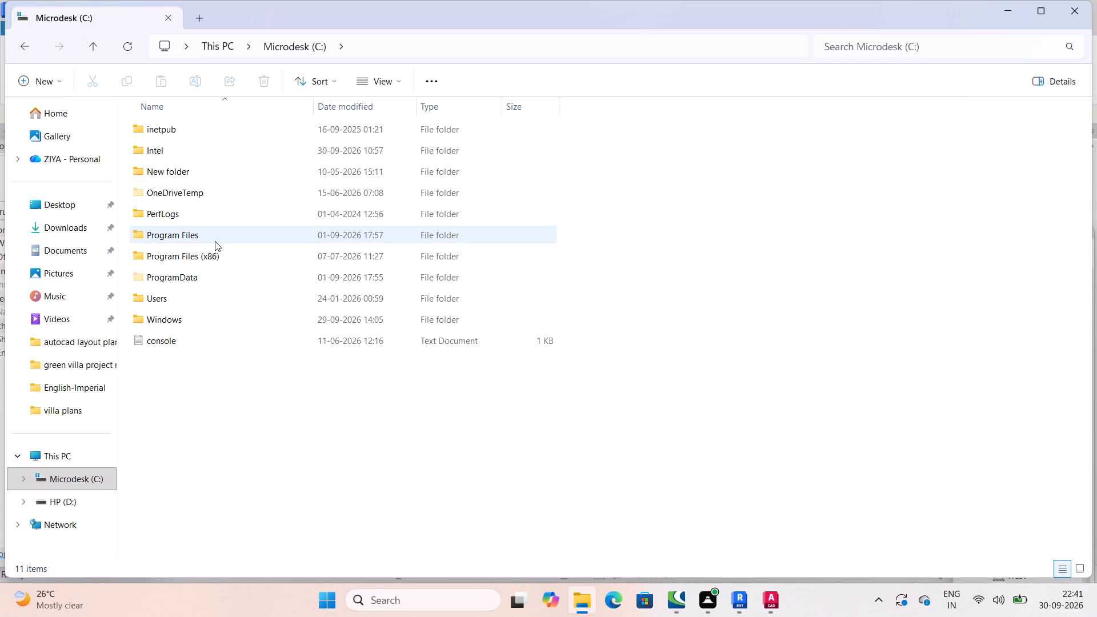
double_click(217, 283)
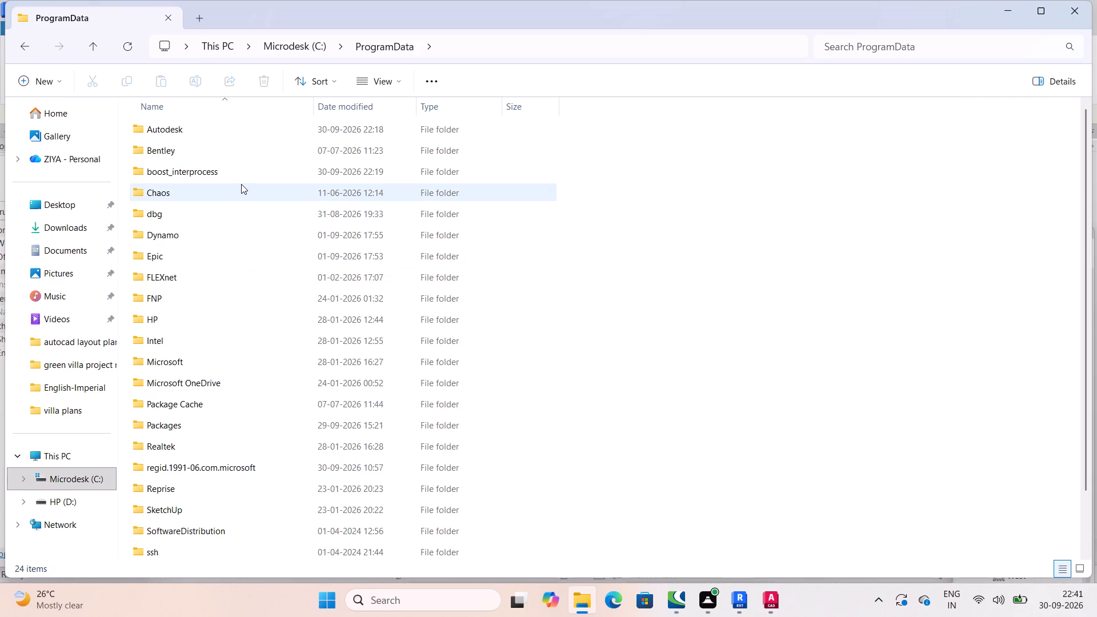
double_click(207, 131)
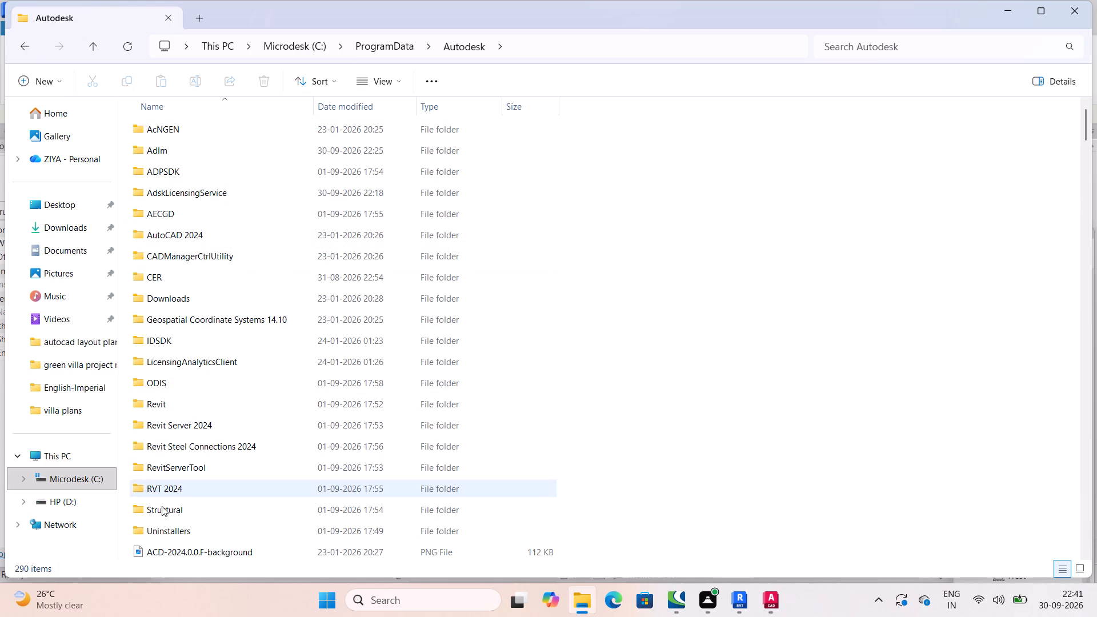
double_click(216, 495)
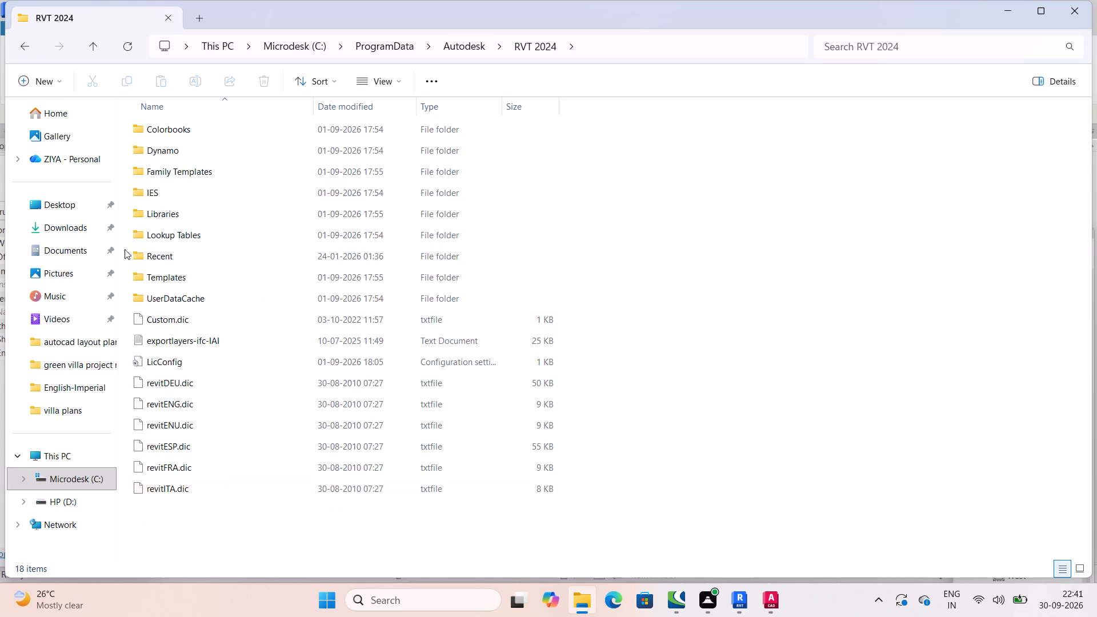
double_click(199, 214)
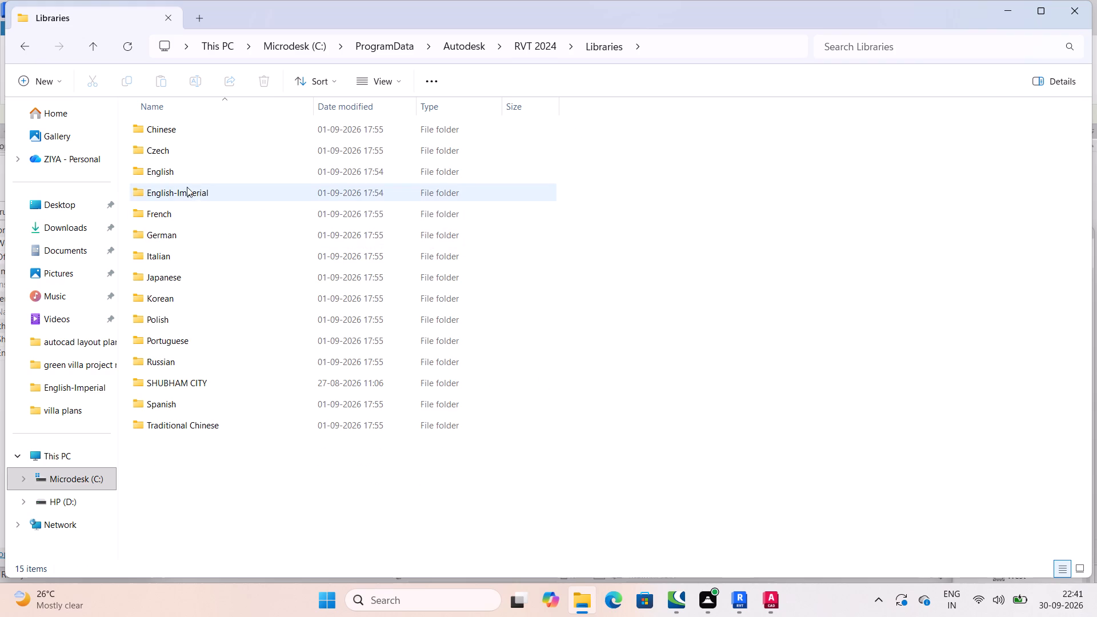
double_click(187, 171)
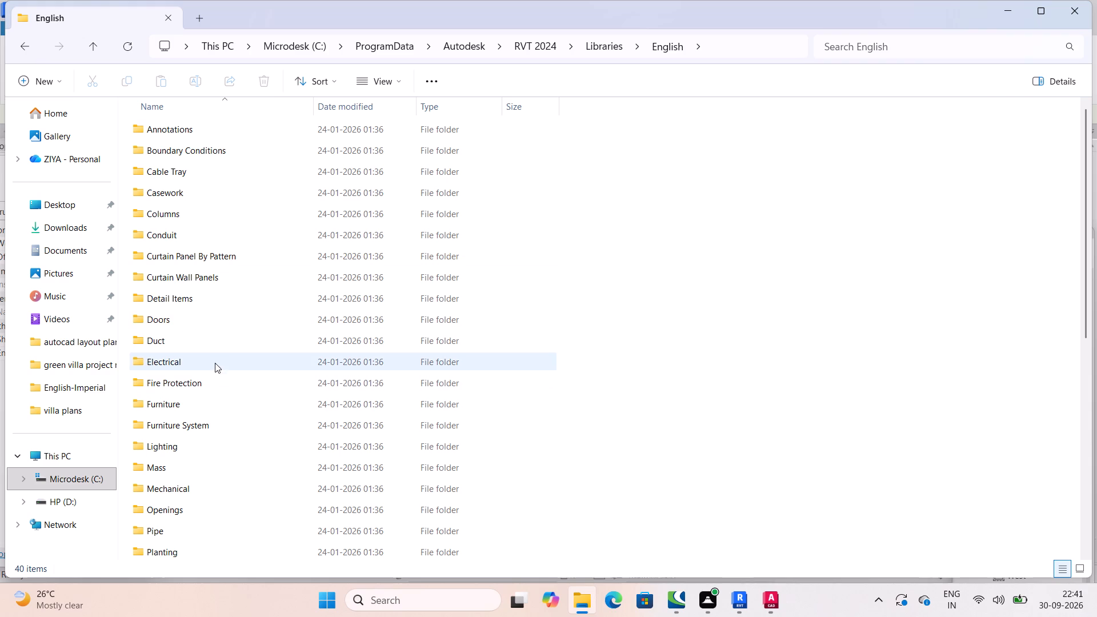
scroll(219, 345, "down", 4)
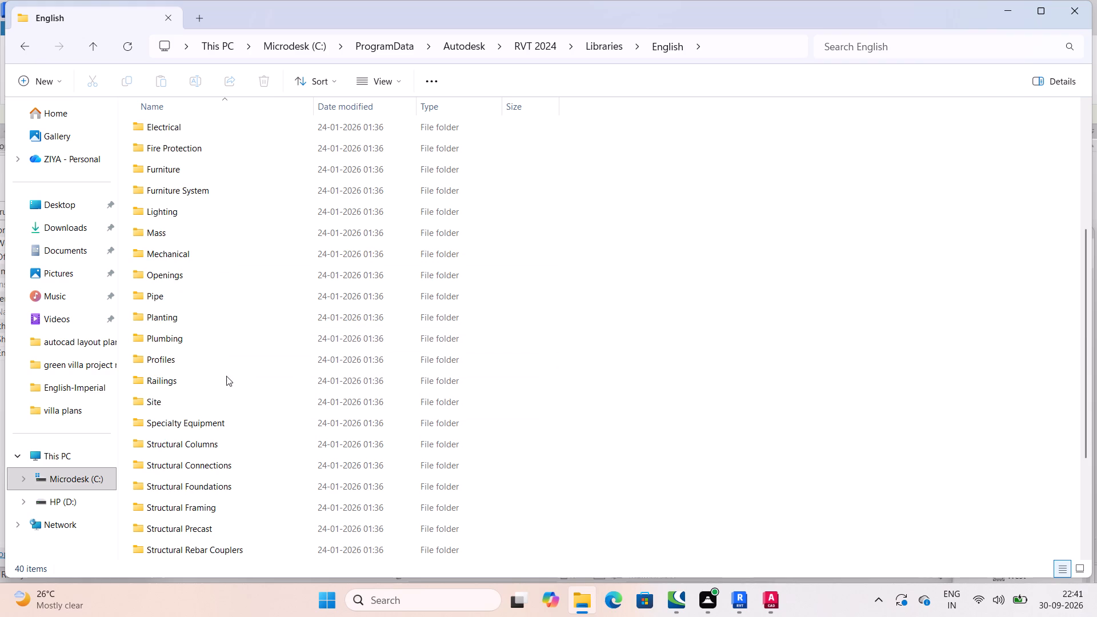
double_click(241, 485)
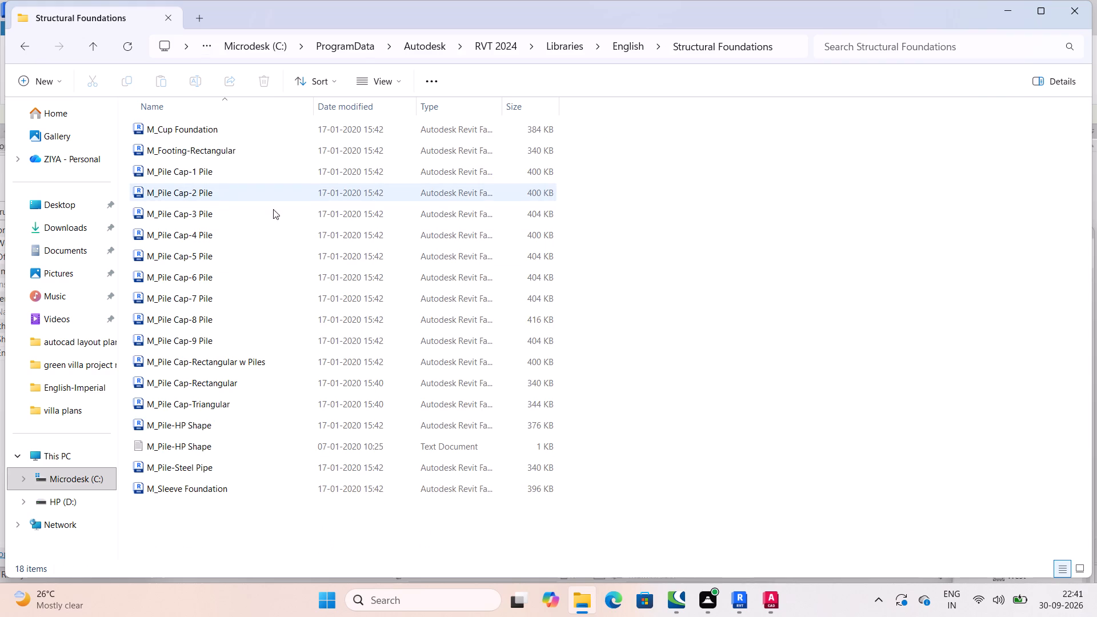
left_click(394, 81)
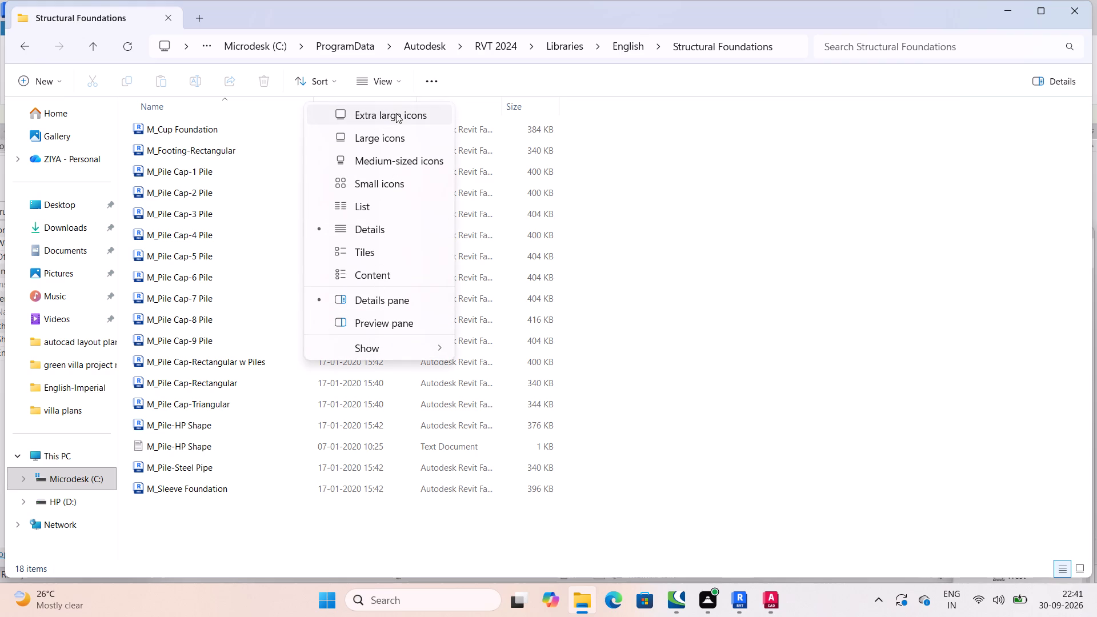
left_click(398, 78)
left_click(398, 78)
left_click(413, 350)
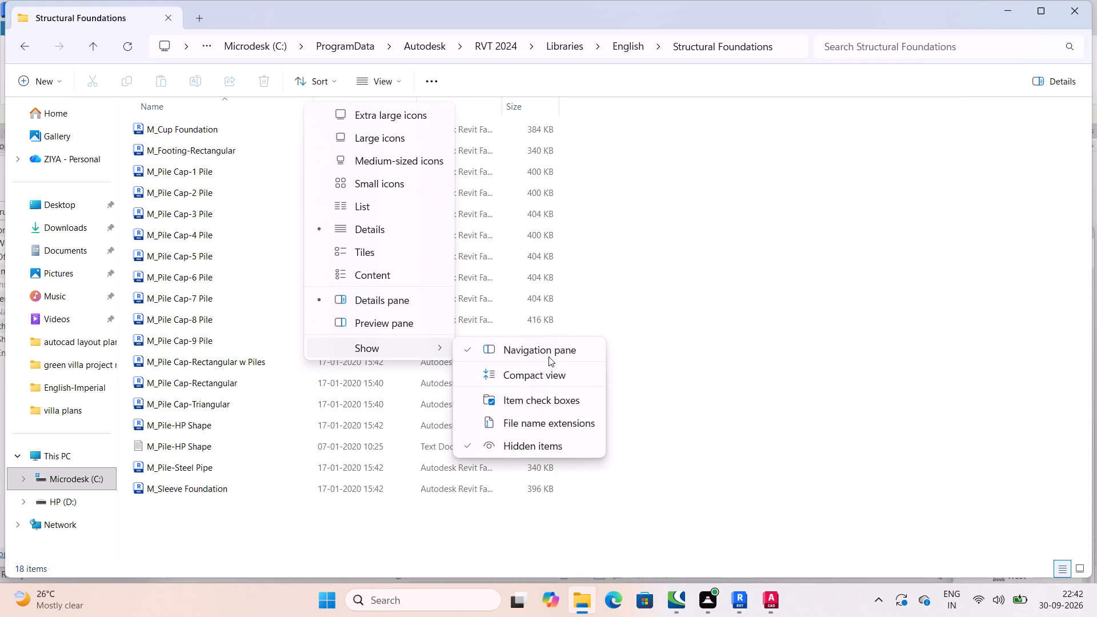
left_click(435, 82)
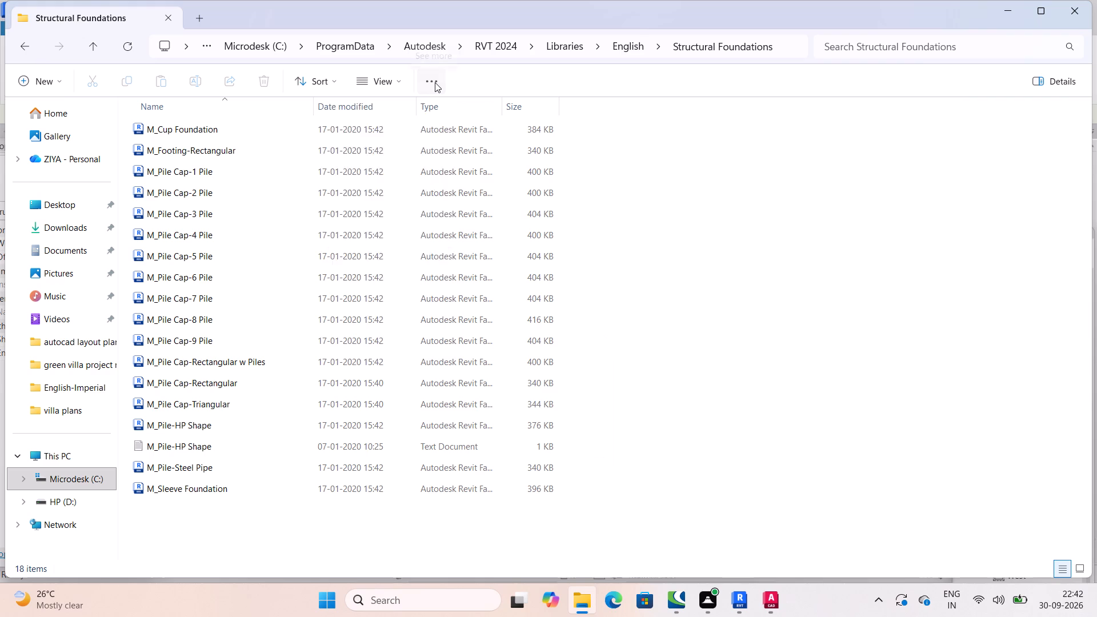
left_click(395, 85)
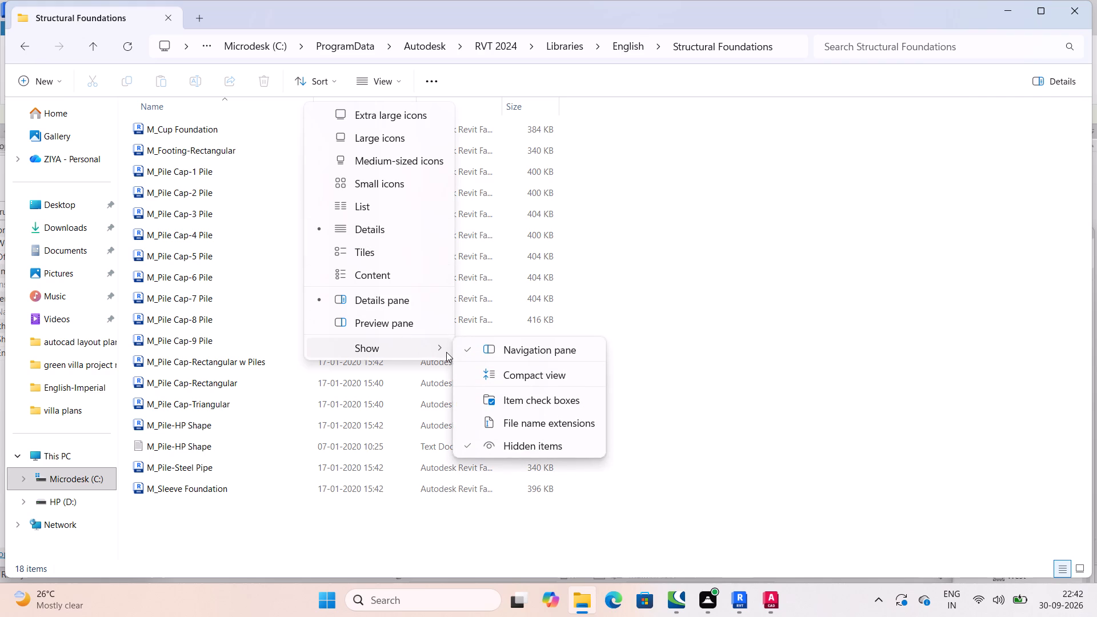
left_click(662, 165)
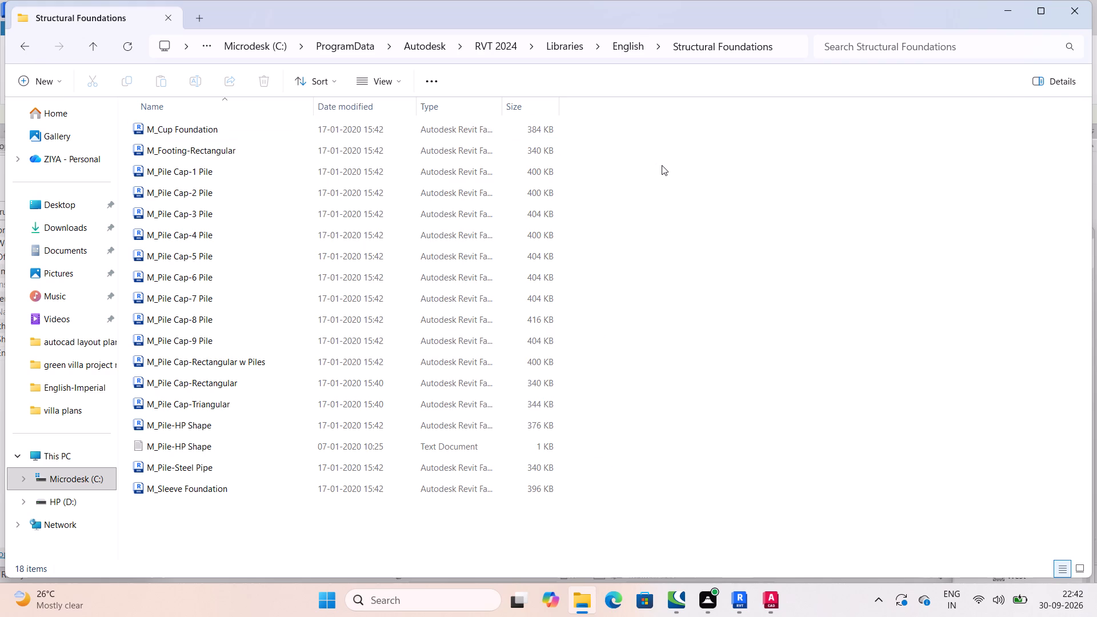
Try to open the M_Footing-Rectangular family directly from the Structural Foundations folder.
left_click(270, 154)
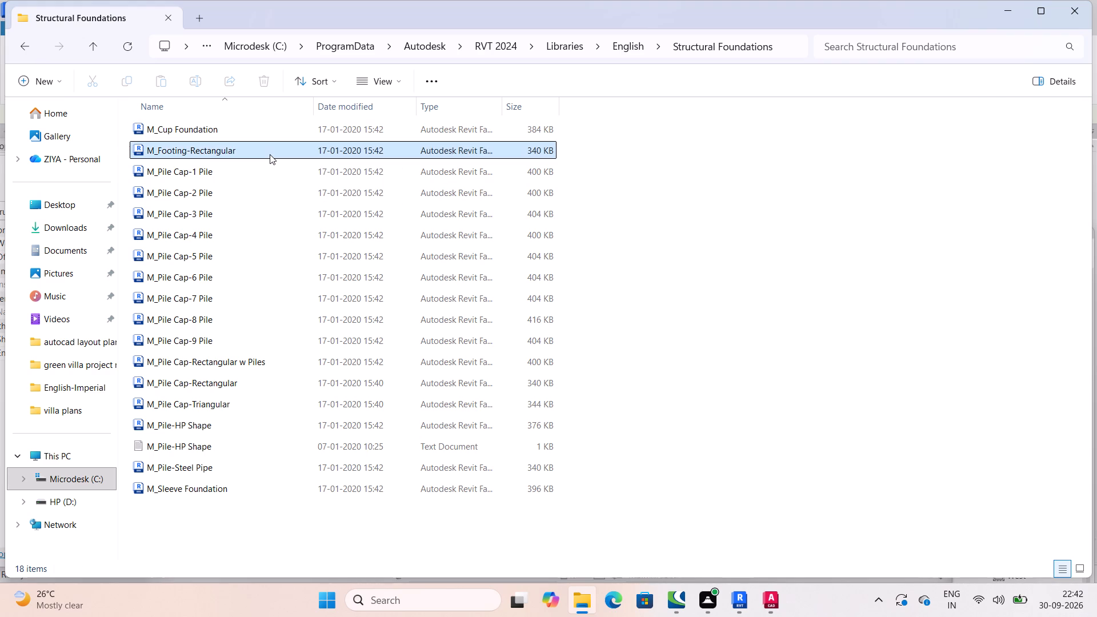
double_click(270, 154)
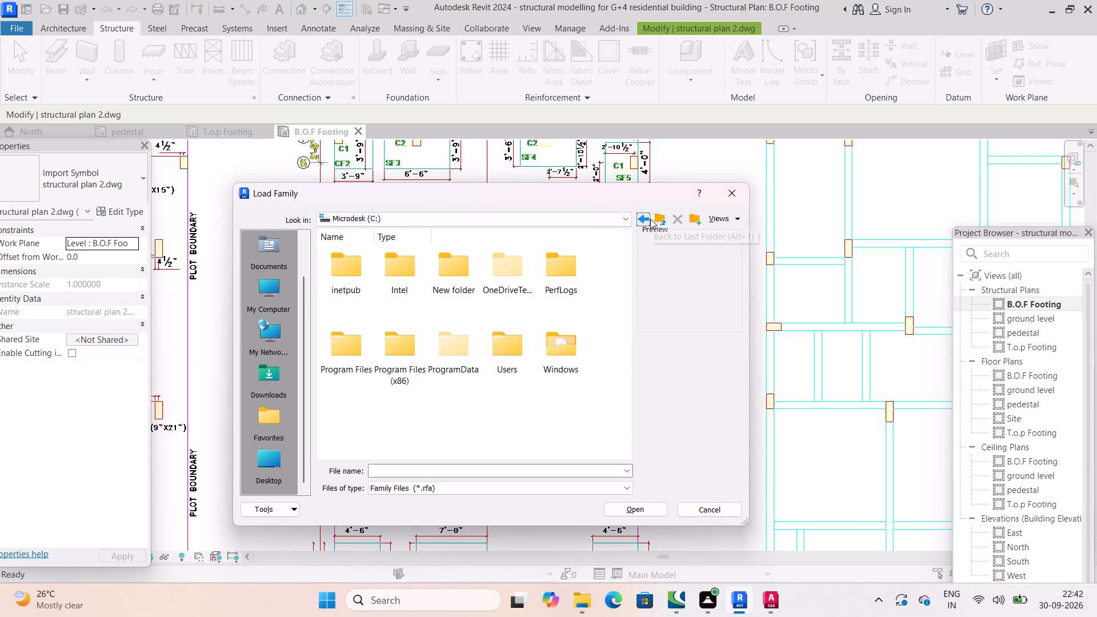
In the Load Family browser, go to C: ProgramData, Autodesk, RVT 2024, Libraries, English.
double_click(454, 352)
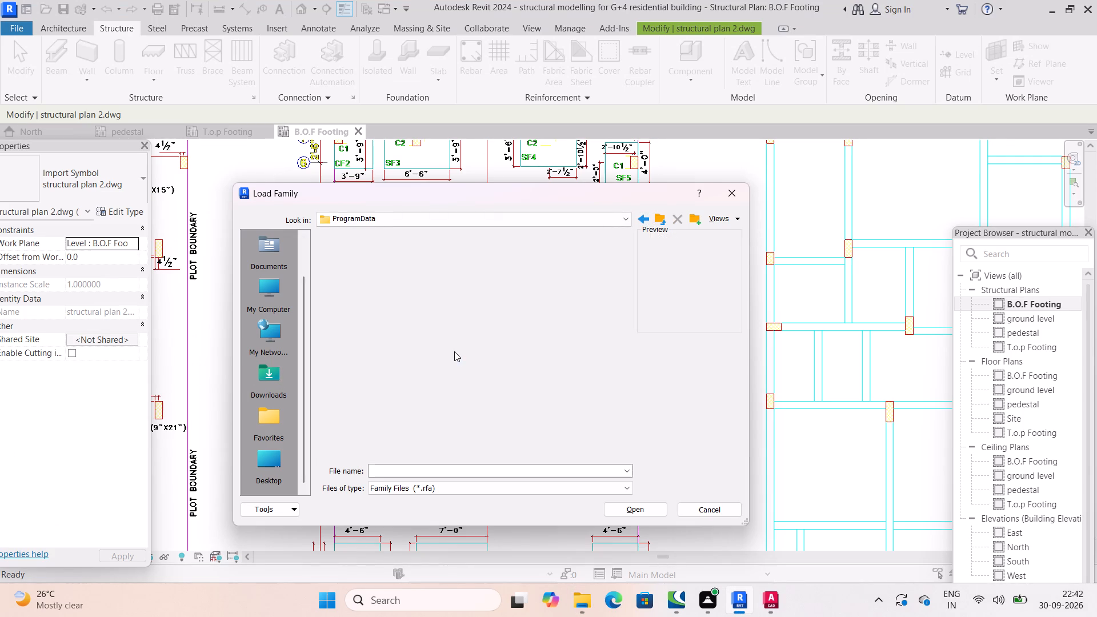
scroll(522, 322, "down", 3)
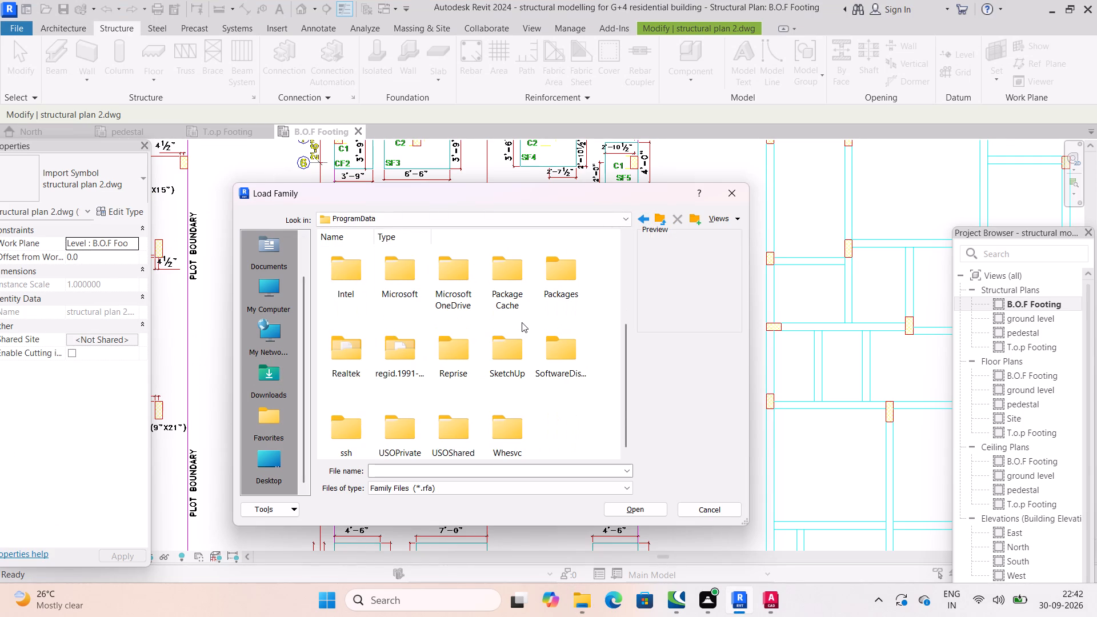
scroll(522, 322, "down", 3)
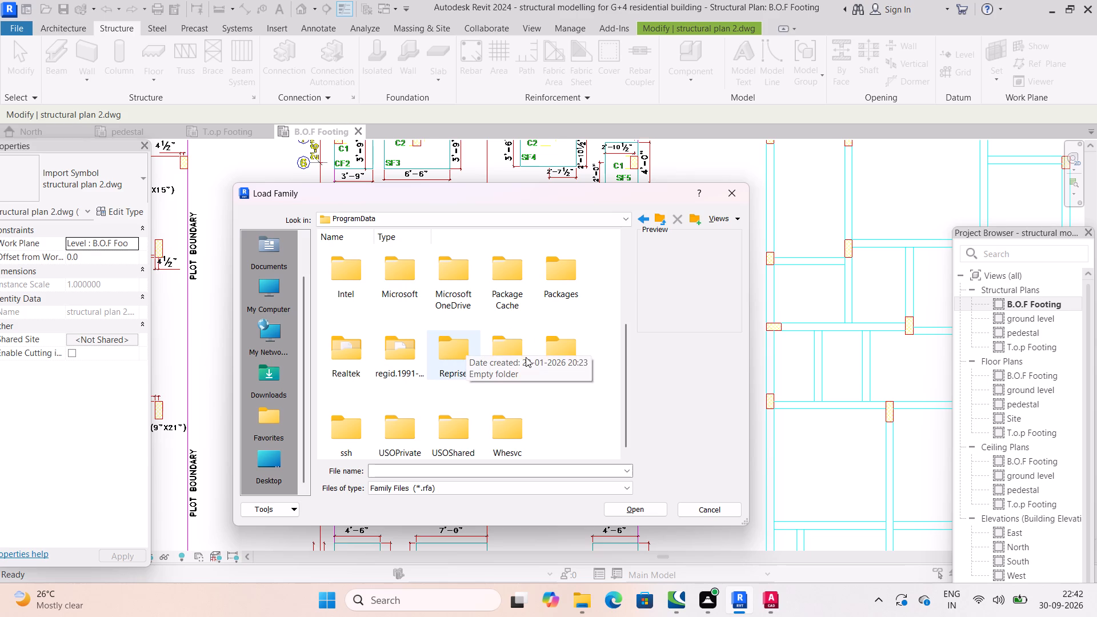
scroll(501, 347, "up", 1)
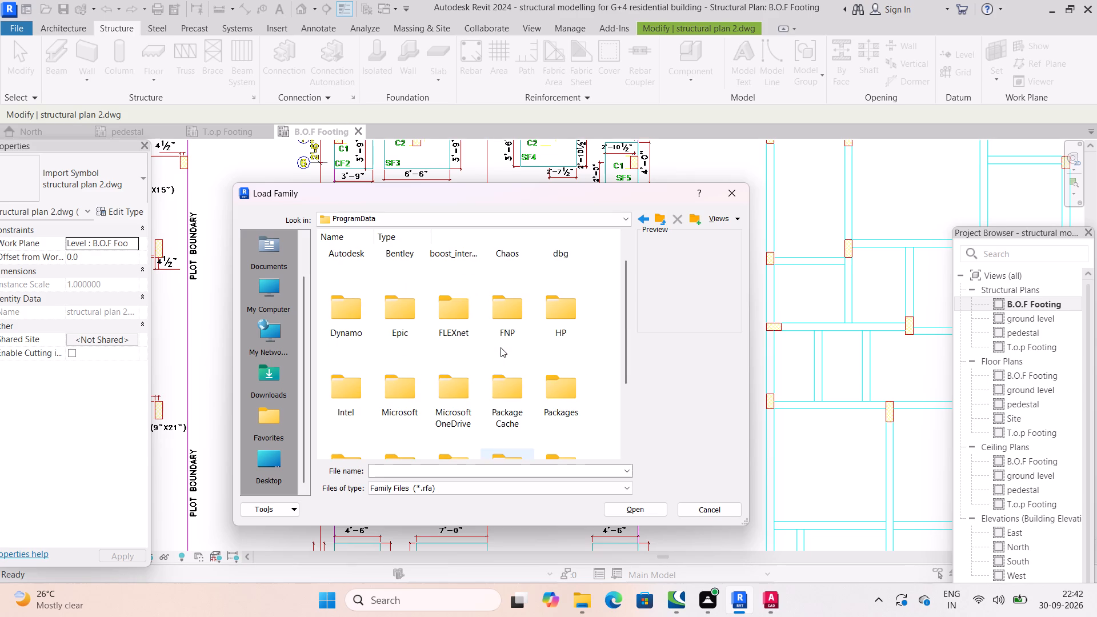
scroll(501, 347, "up", 1)
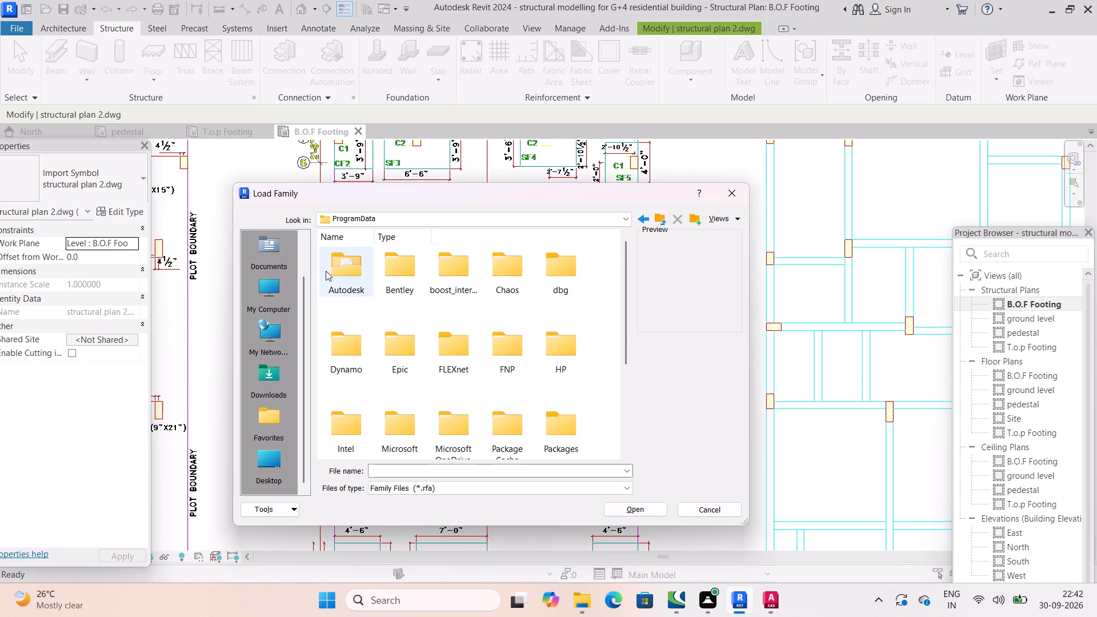
double_click(328, 271)
scroll(490, 303, "down", 3)
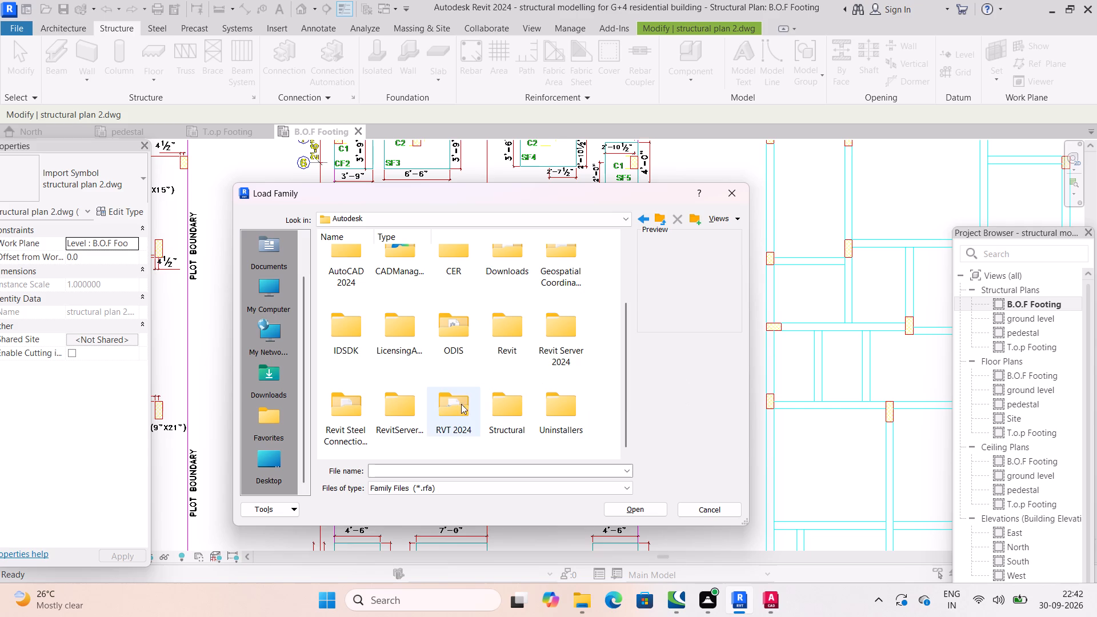
scroll(503, 364, "up", 2)
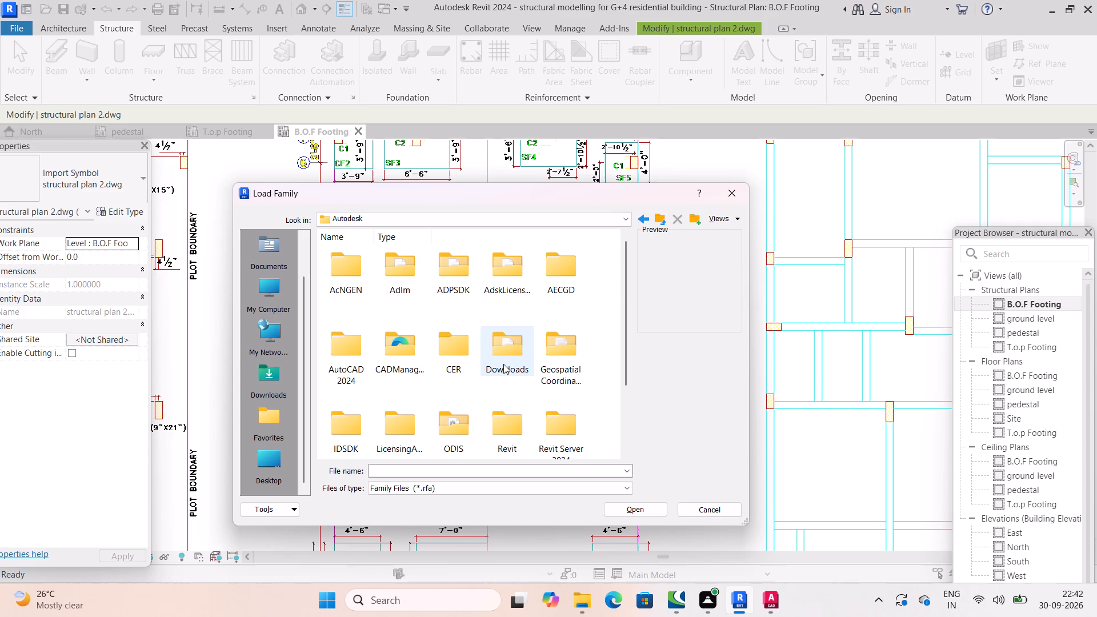
scroll(506, 364, "down", 2)
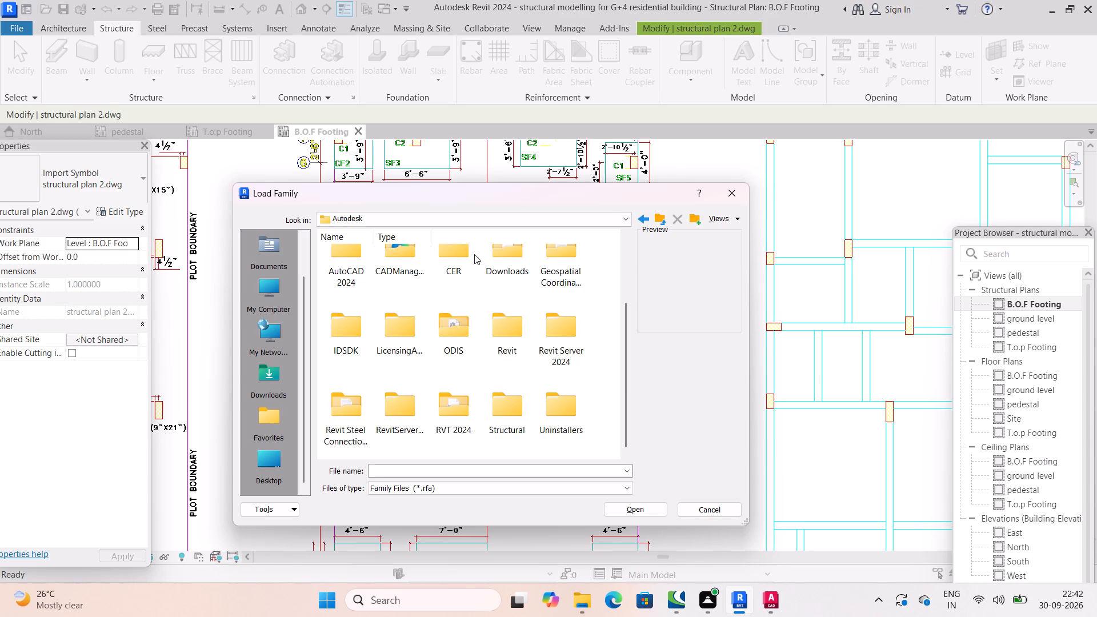
double_click(451, 410)
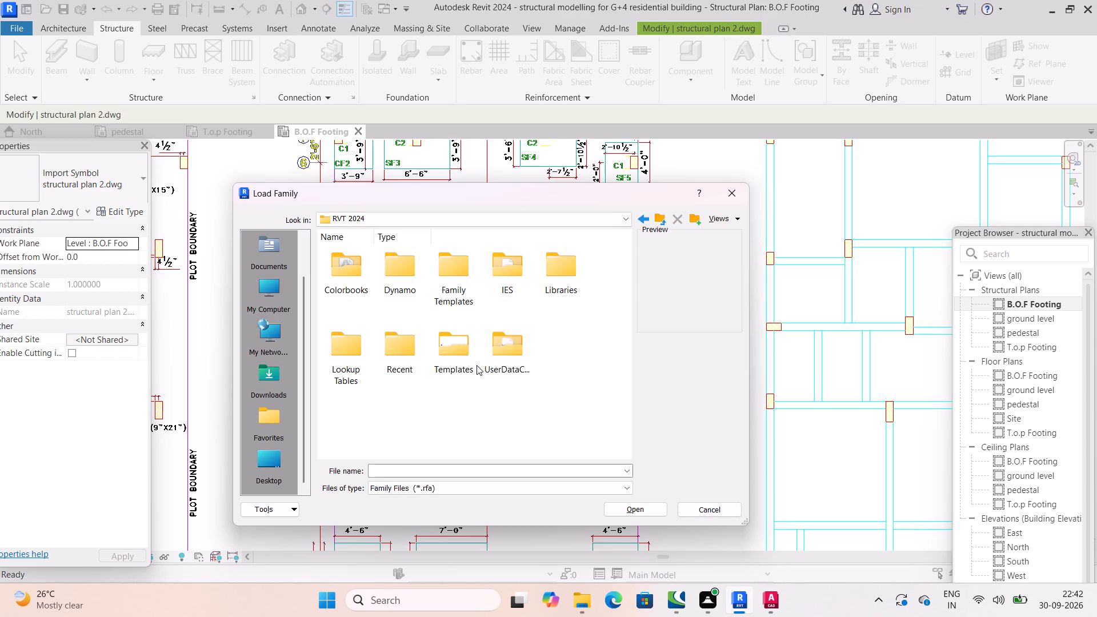
double_click(563, 273)
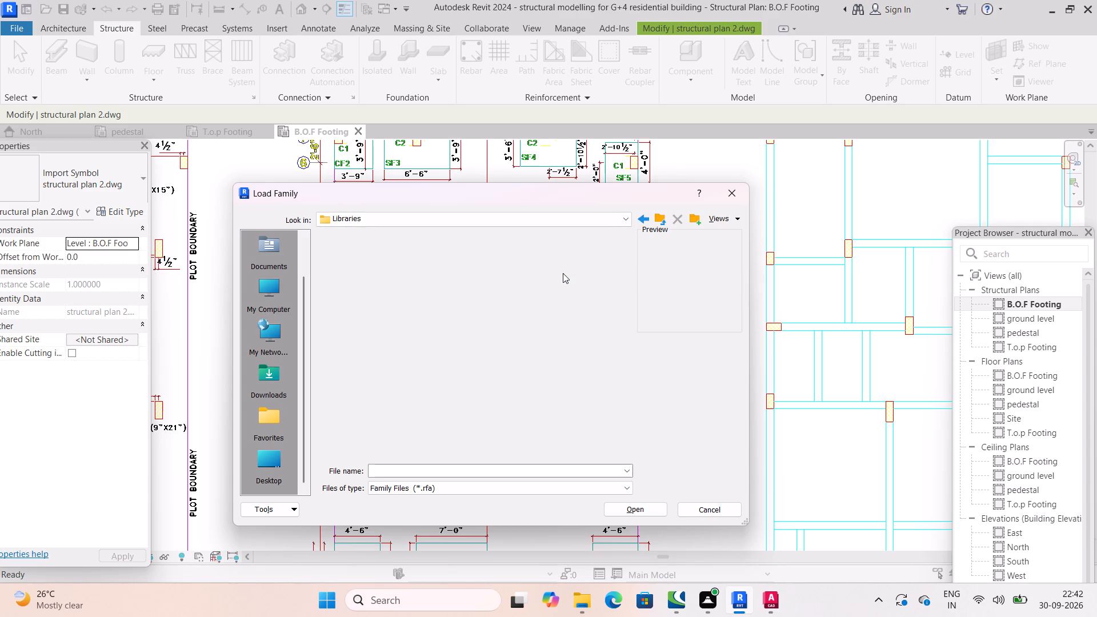
double_click(463, 273)
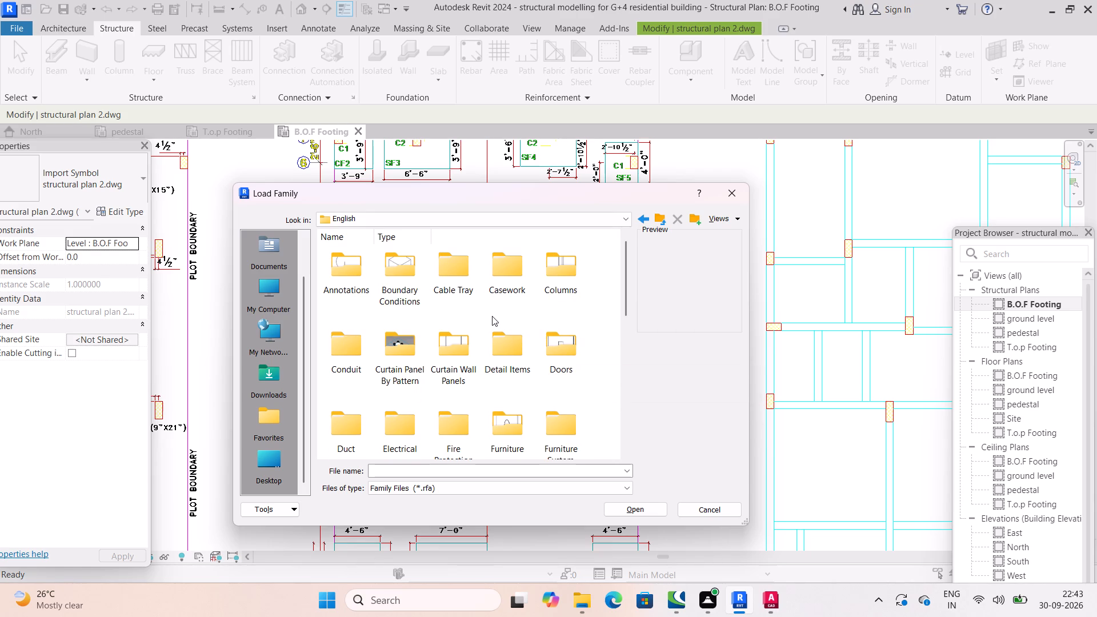
Load the M_Footing-Rectangular family from the Structural Foundations folder into the project.
scroll(492, 316, "down", 4)
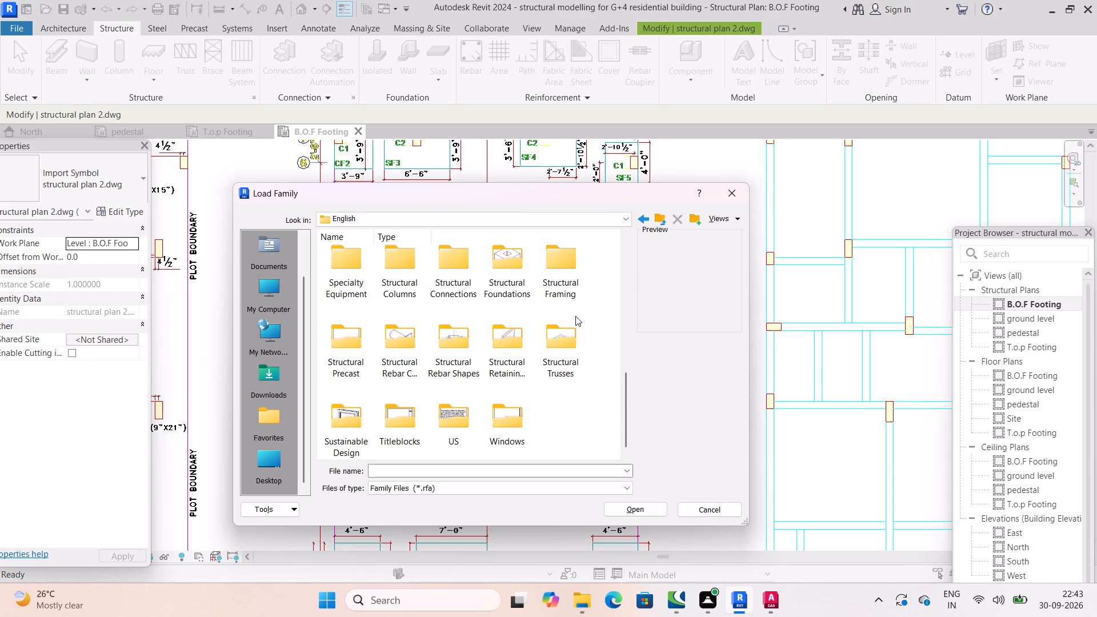
left_click(505, 260)
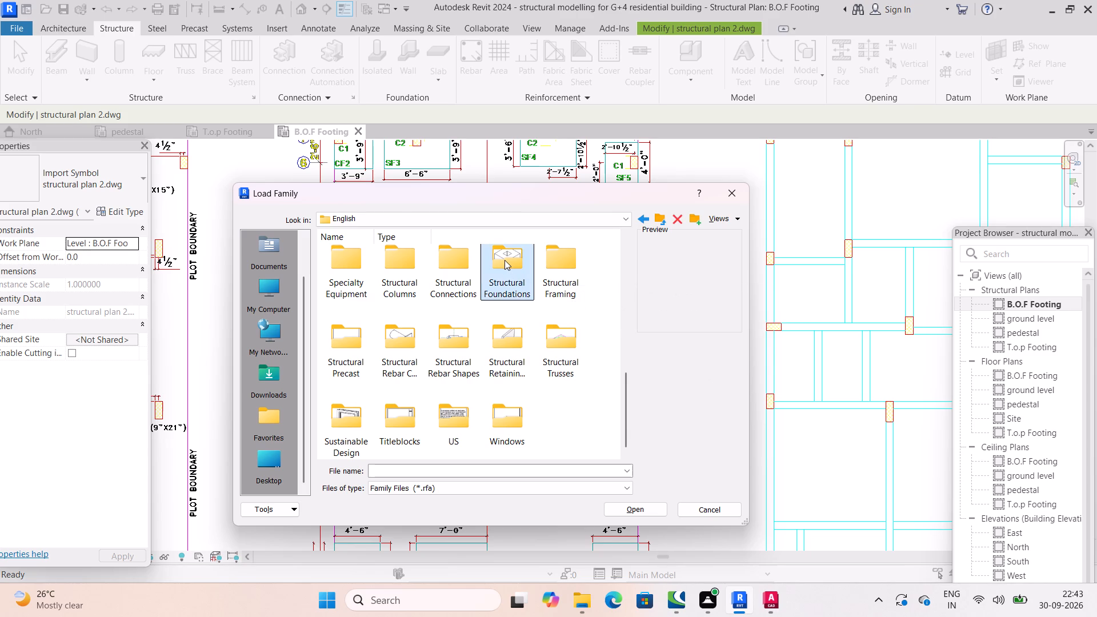
left_click(505, 260)
left_click(400, 275)
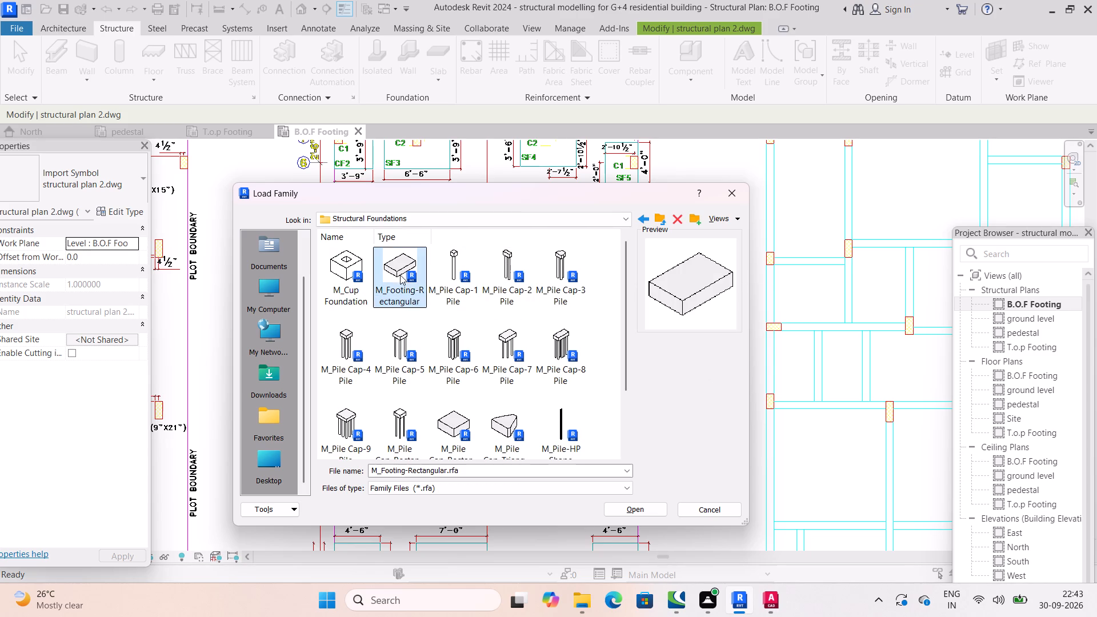
left_click(649, 501)
left_click(648, 508)
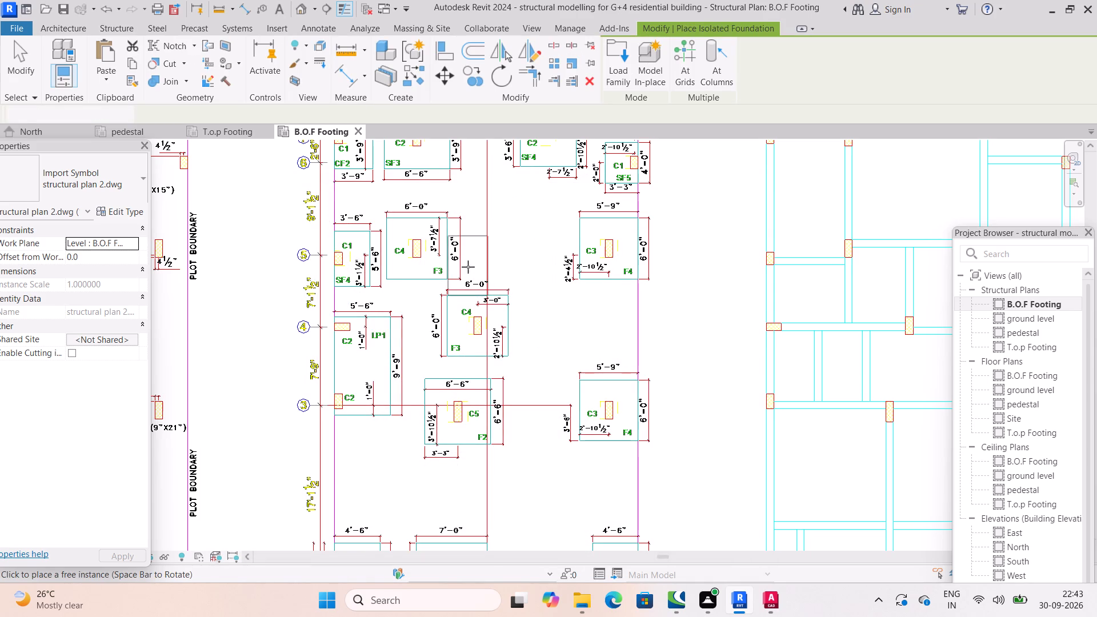
Duplicate the 1800 x 1200 x 450mm rectangular footing type under the name 3'9" x 3'9".
scroll(468, 275, "down", 2)
middle_click_drag(468, 279, 509, 353)
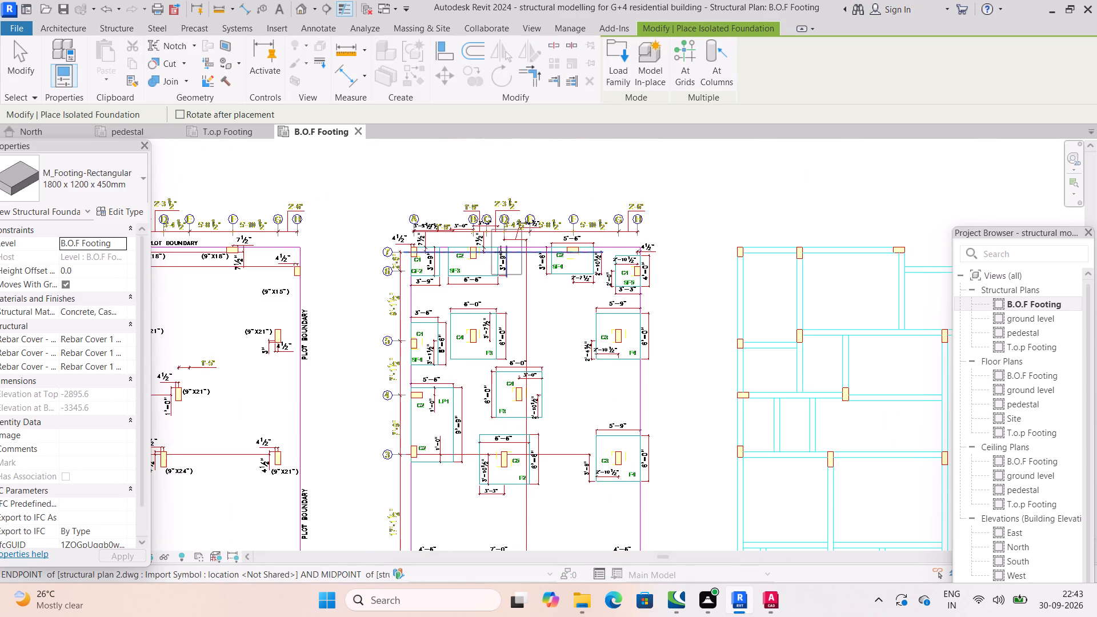
scroll(491, 258, "up", 4)
scroll(436, 268, "up", 3)
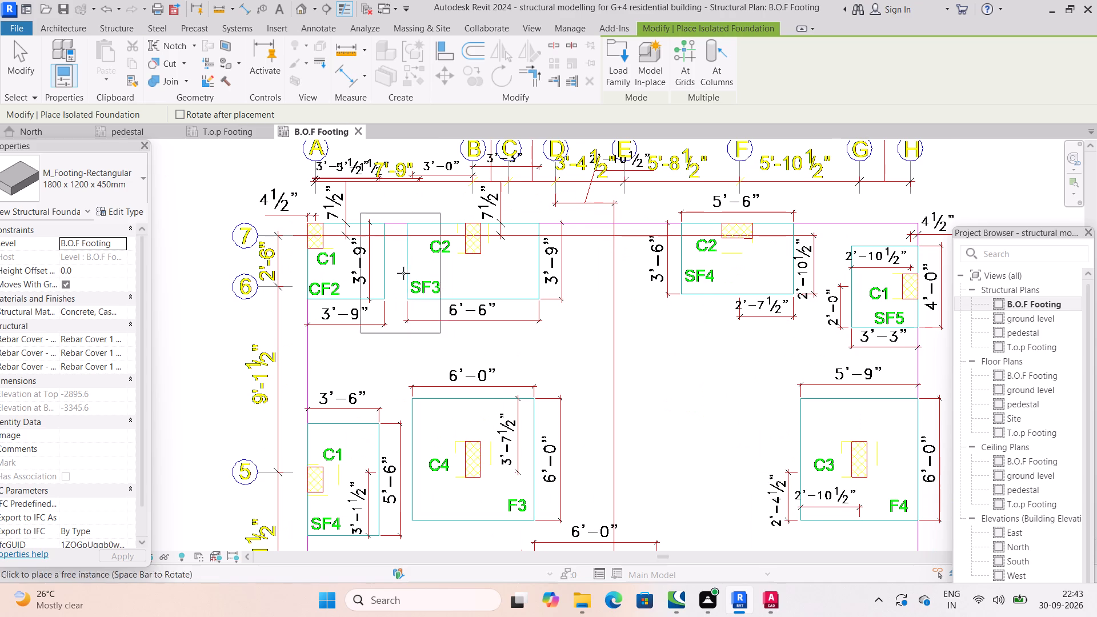
middle_click_drag(422, 283, 459, 289)
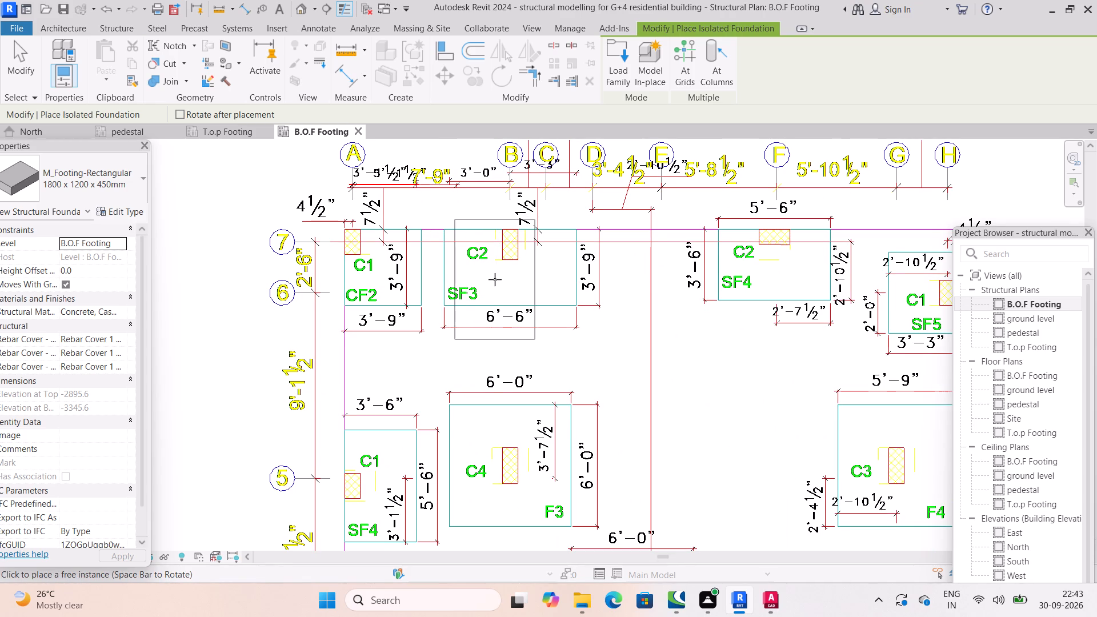
left_click(123, 210)
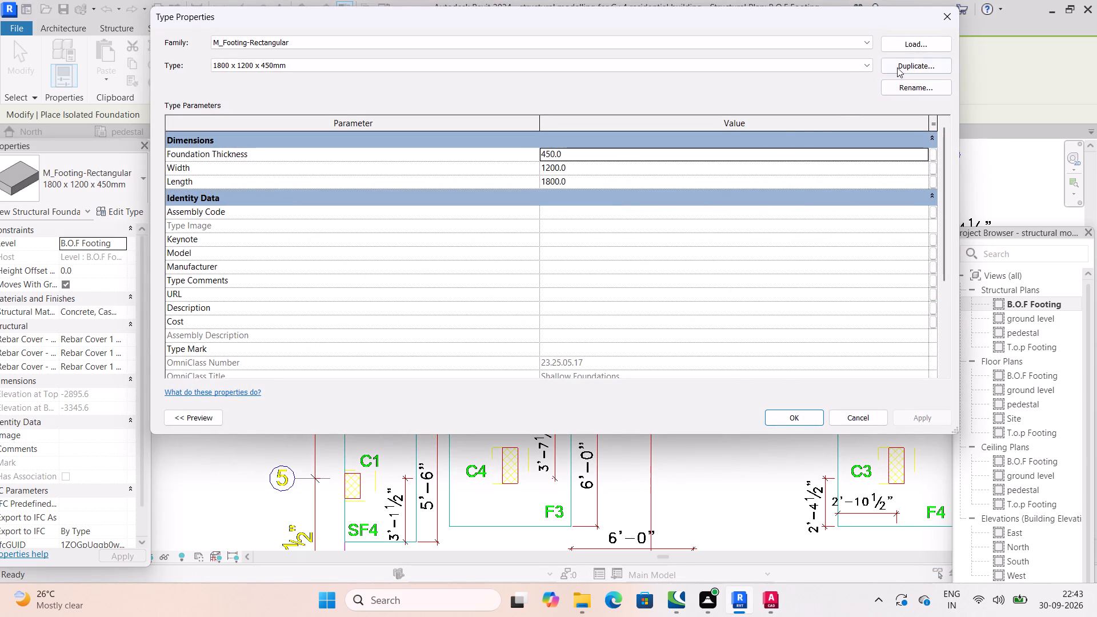
left_click(899, 66)
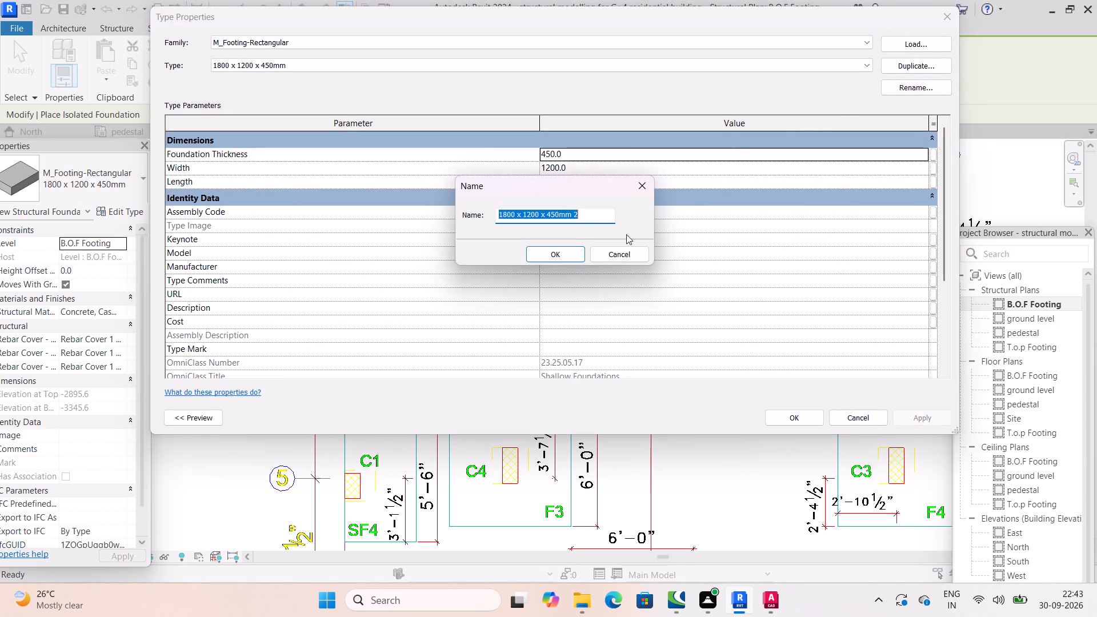
key("Page_Down")
key("apostrophe")
key("Page_Up")
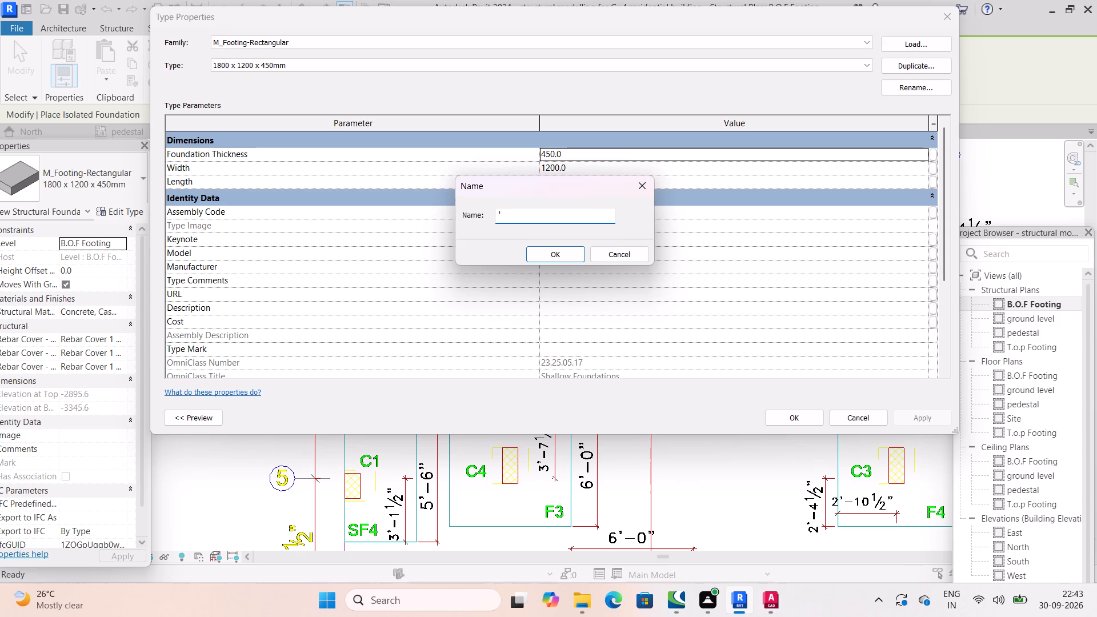
key("shift+quotedbl")
key("BackSpace")
key("BackSpace")
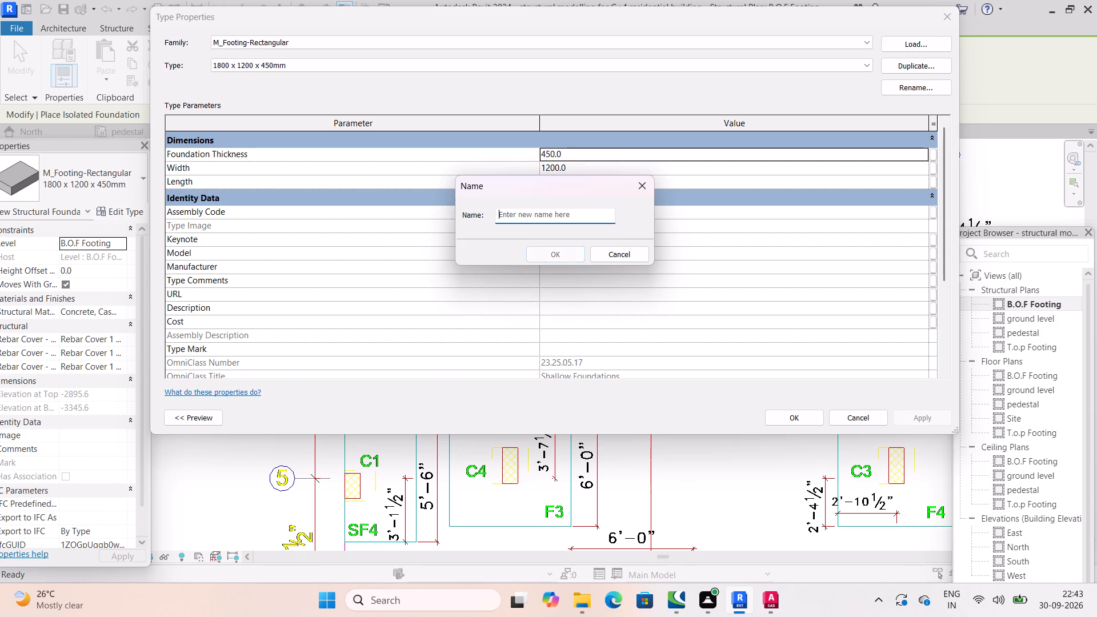
key("BackSpace")
key("3")
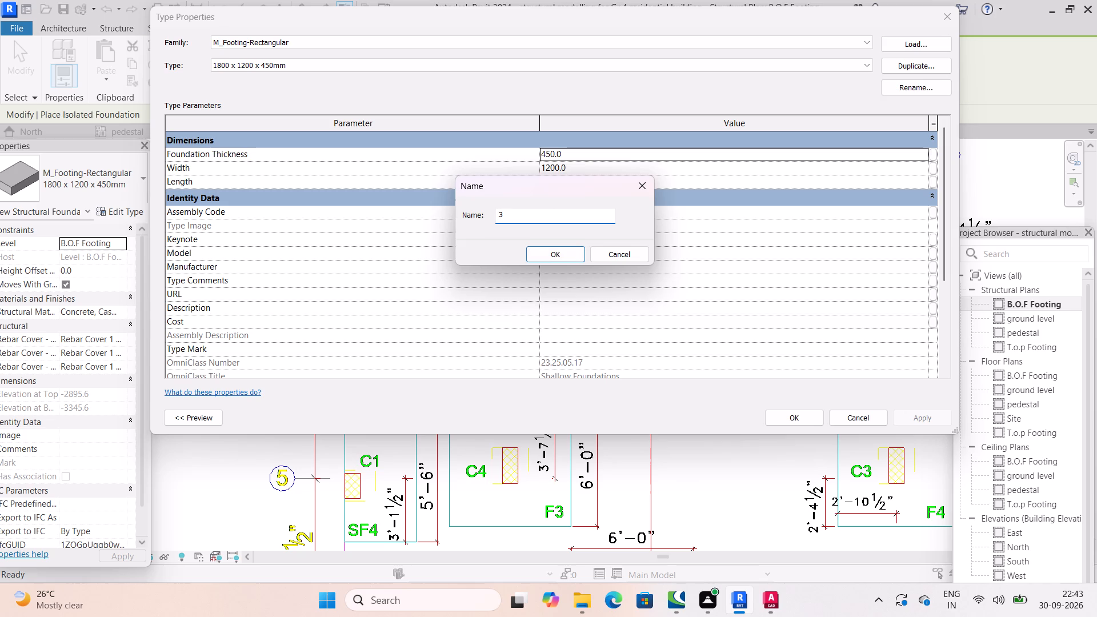
type("'9\"")
key("space")
type("x")
key("space")
type("3'9\"")
key("Return")
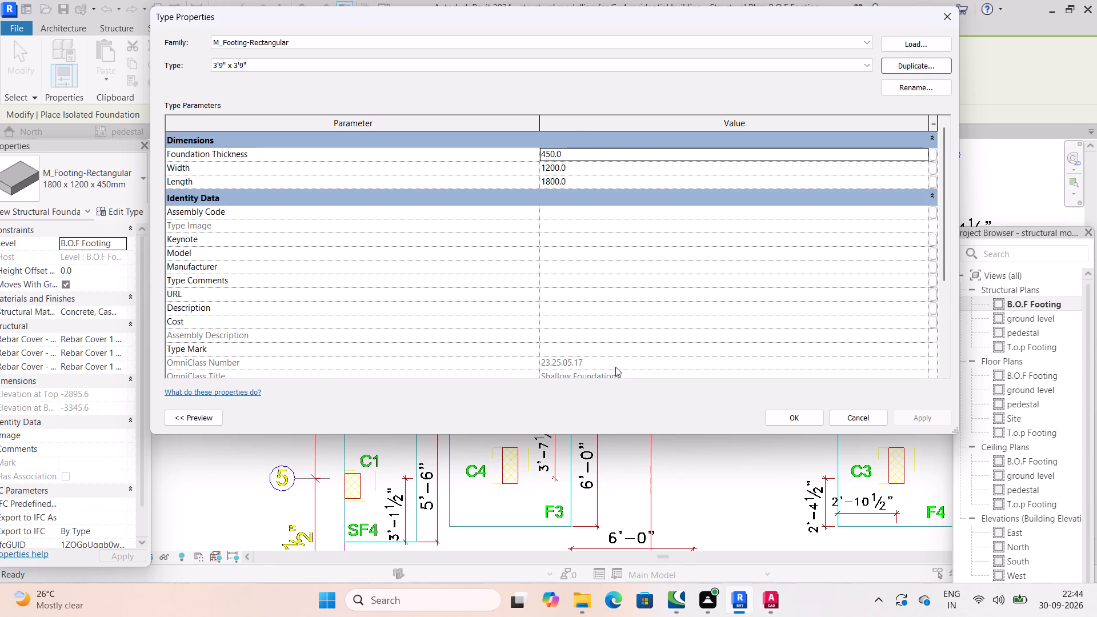
Examine the CF2 footing on the plan, then switch to AutoCAD and check its size in the isolated footing schedule of TYPICAL FLOOR DETAILS.dwg.
left_click_drag(606, 14, 526, 397)
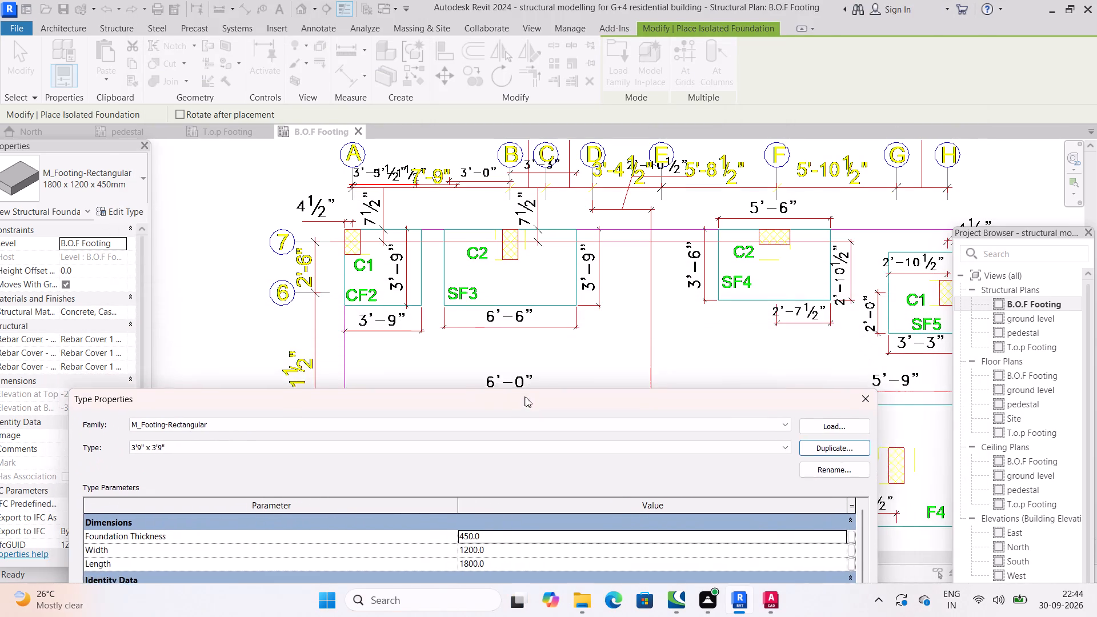
left_click_drag(526, 397, 650, 406)
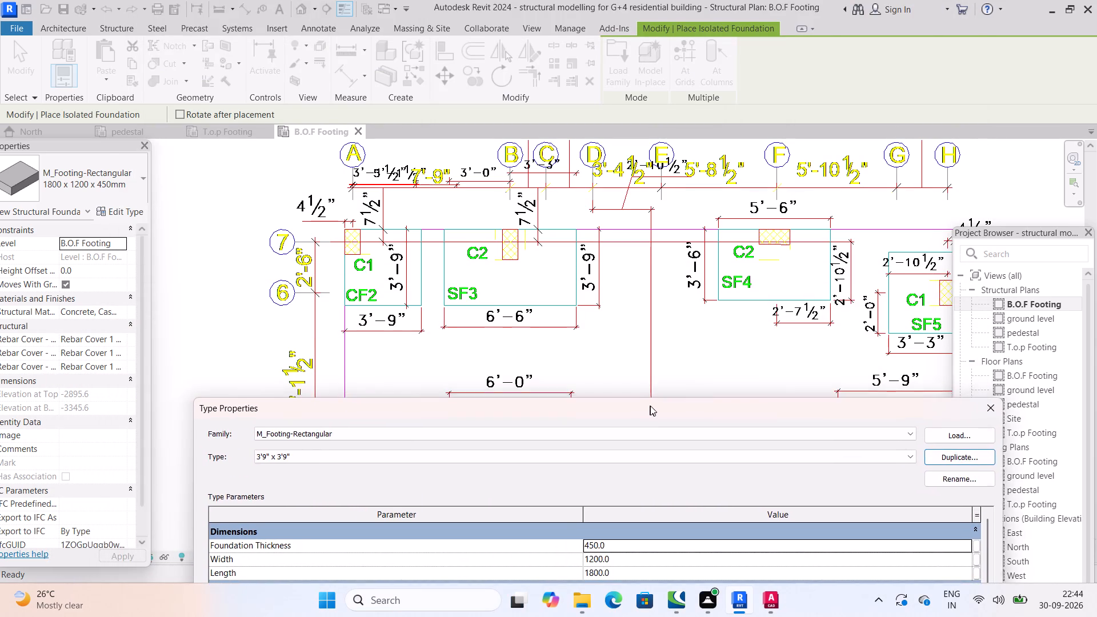
left_click_drag(650, 406, 672, 347)
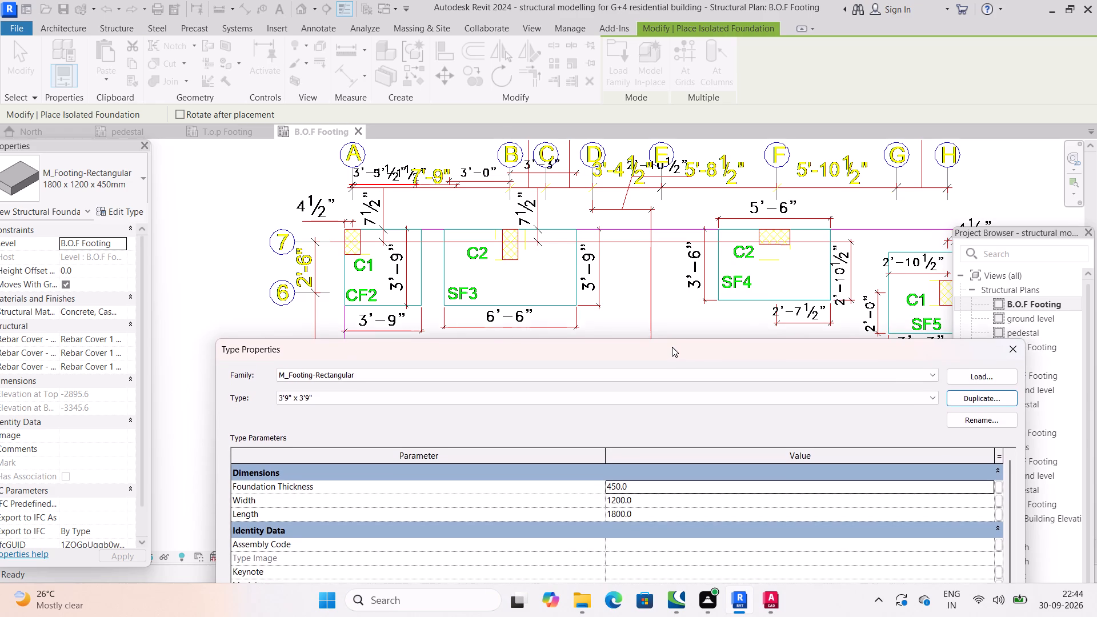
left_click_drag(672, 347, 652, 77)
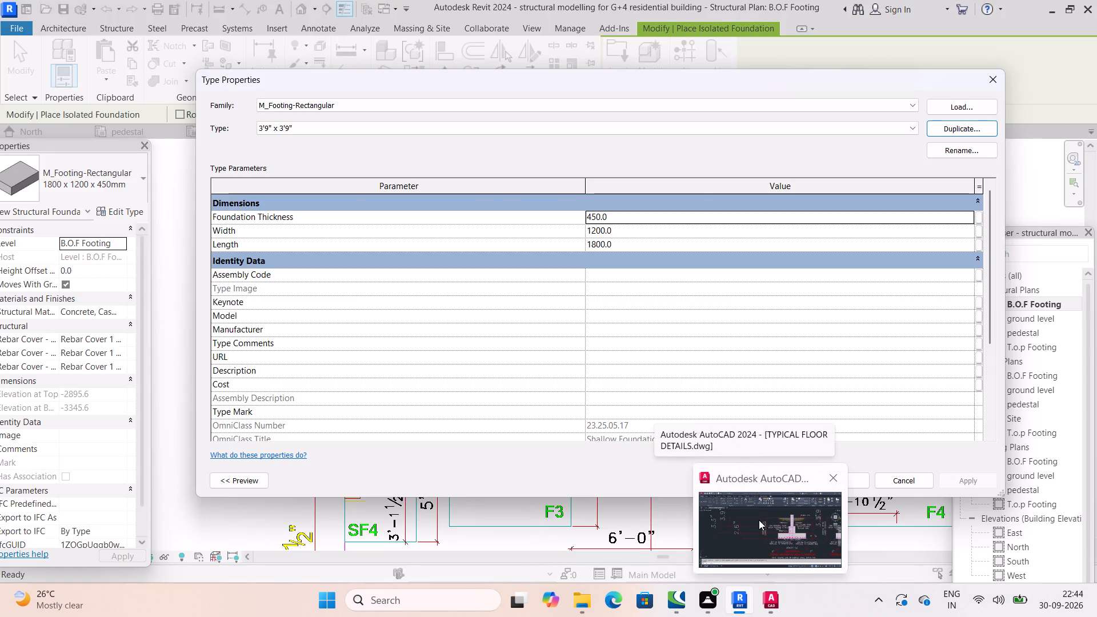
left_click(762, 521)
scroll(802, 378, "down", 5)
middle_click_drag(785, 278, 708, 379)
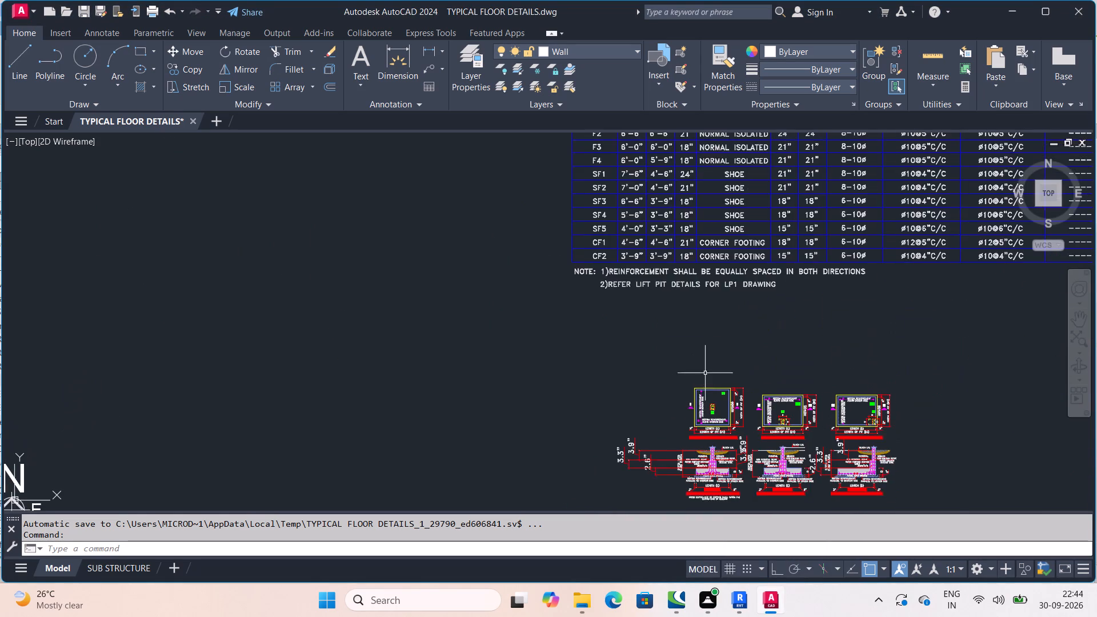
scroll(647, 226, "up", 2)
middle_click_drag(646, 289, 646, 390)
scroll(627, 268, "down", 1)
middle_click_drag(627, 302, 627, 315)
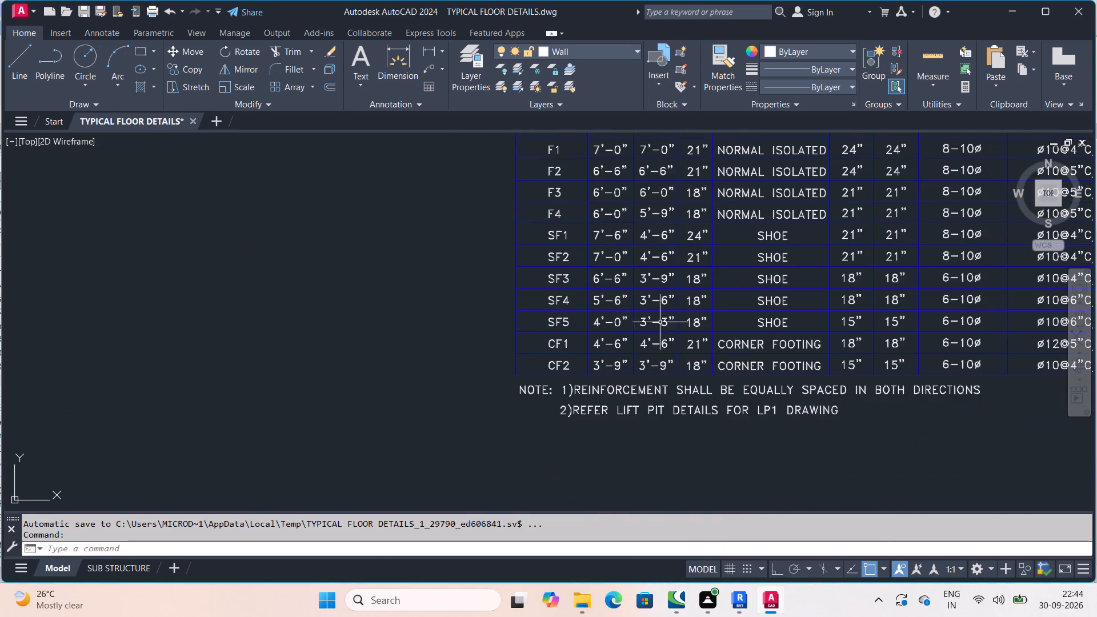
scroll(726, 383, "up", 2)
scroll(696, 361, "down", 3)
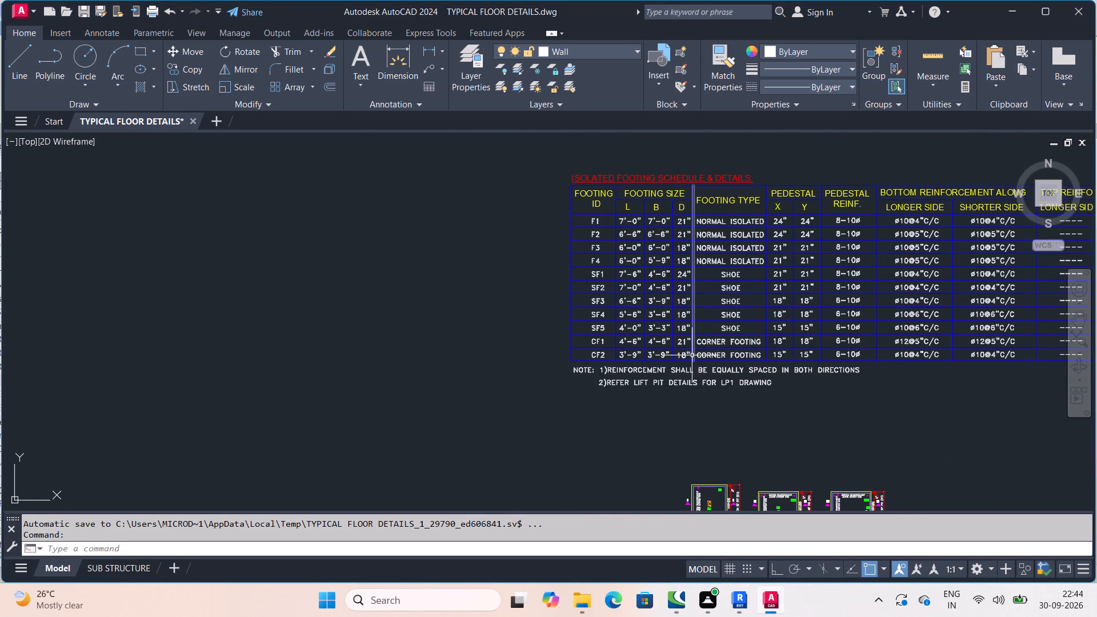
Check the CF2 row of the AutoCAD footing schedule, then in Revit set the 3'9" x 3'9" type's Foundation Thickness to 18".
scroll(692, 355, "up", 3)
scroll(696, 369, "down", 3)
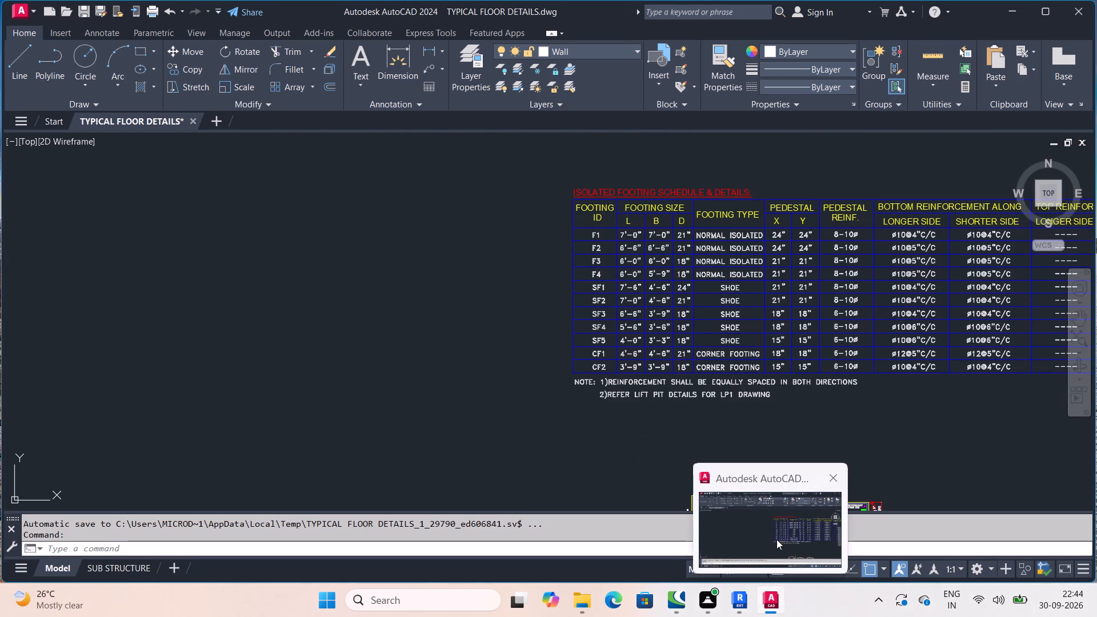
left_click(740, 506)
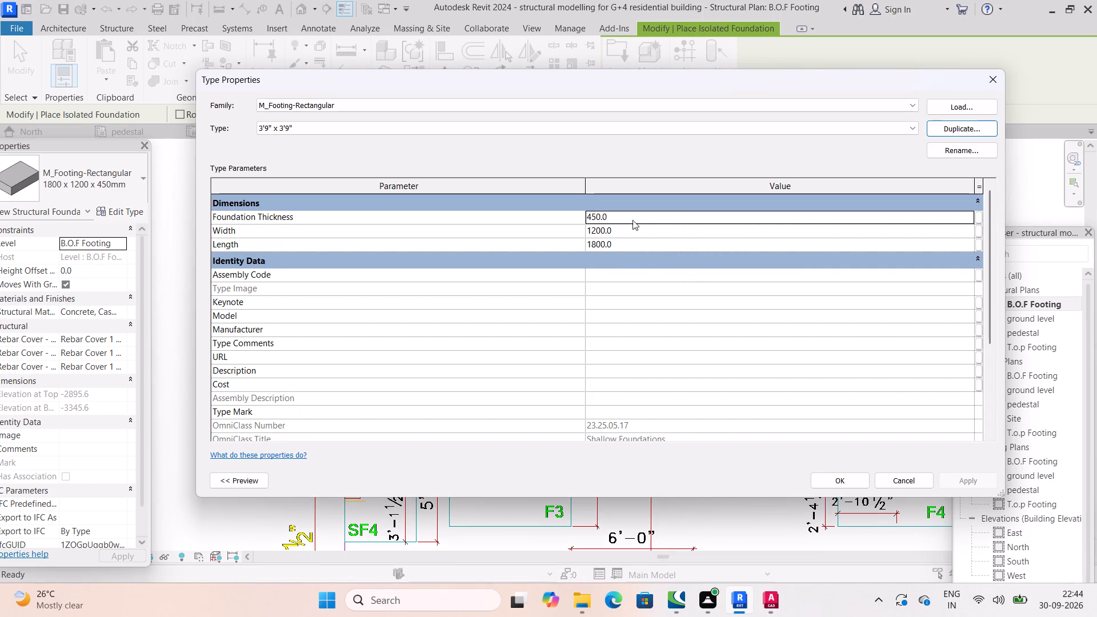
left_click(629, 215)
type("18\"")
key("Return")
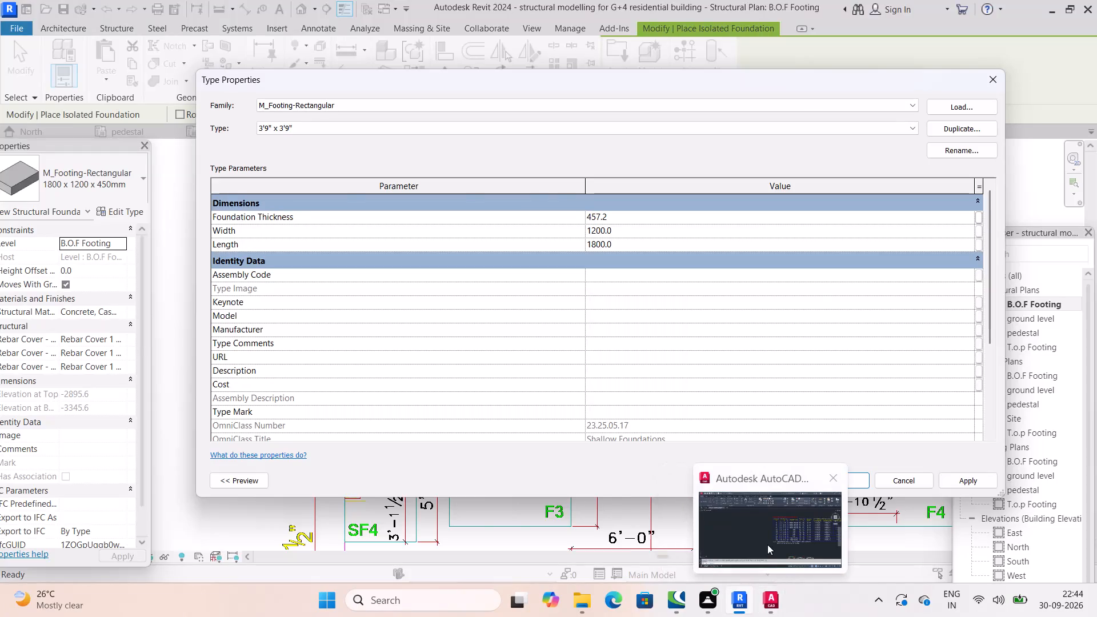
Recheck the AutoCAD schedule, then set the 3'9" x 3'9" type's Width and Length to 3'9" each in Revit and apply.
left_click(767, 539)
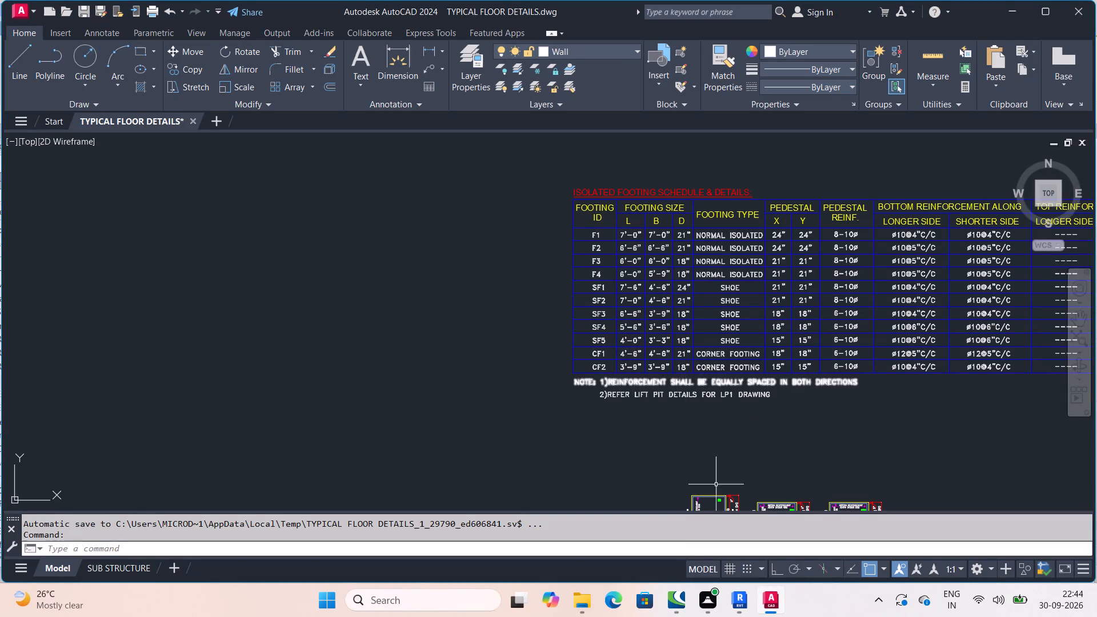
left_click(739, 599)
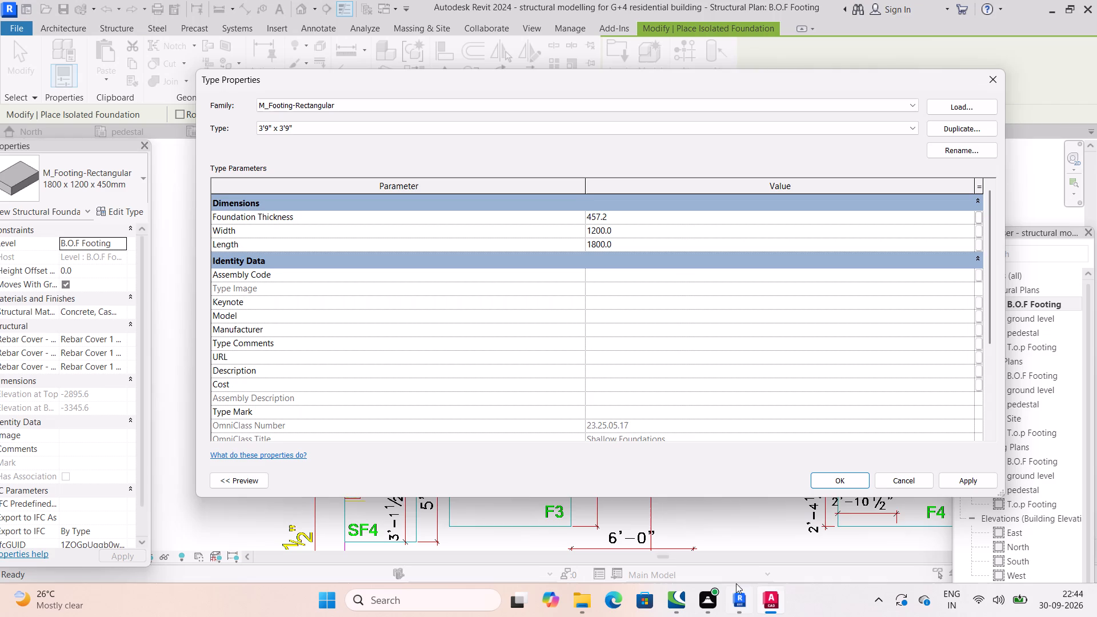
left_click(739, 524)
left_click(626, 232)
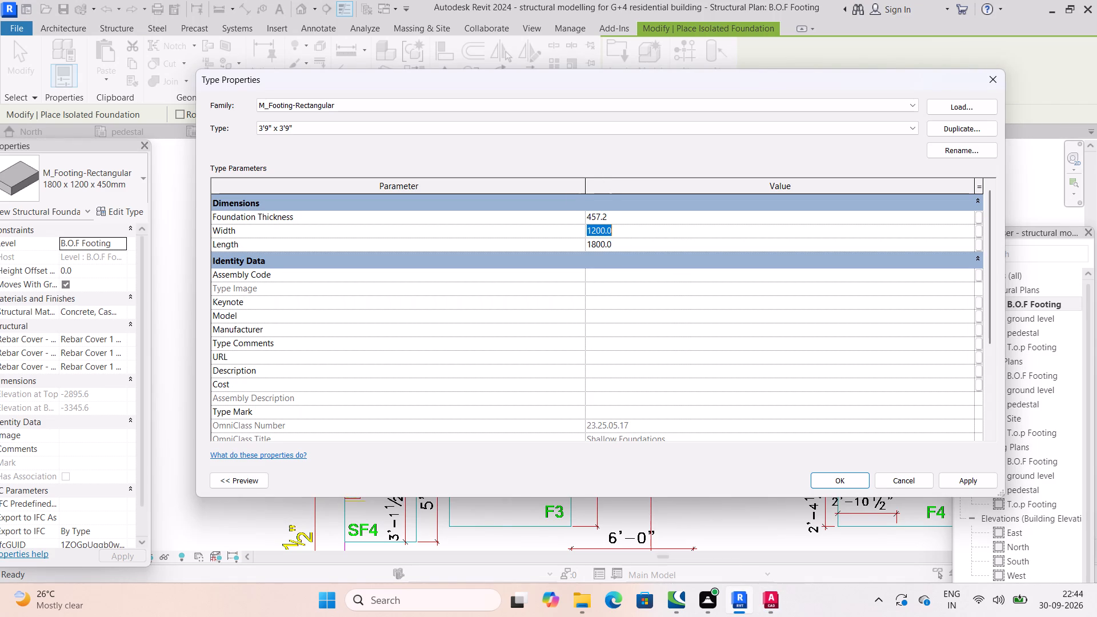
key("3")
type("'9\"")
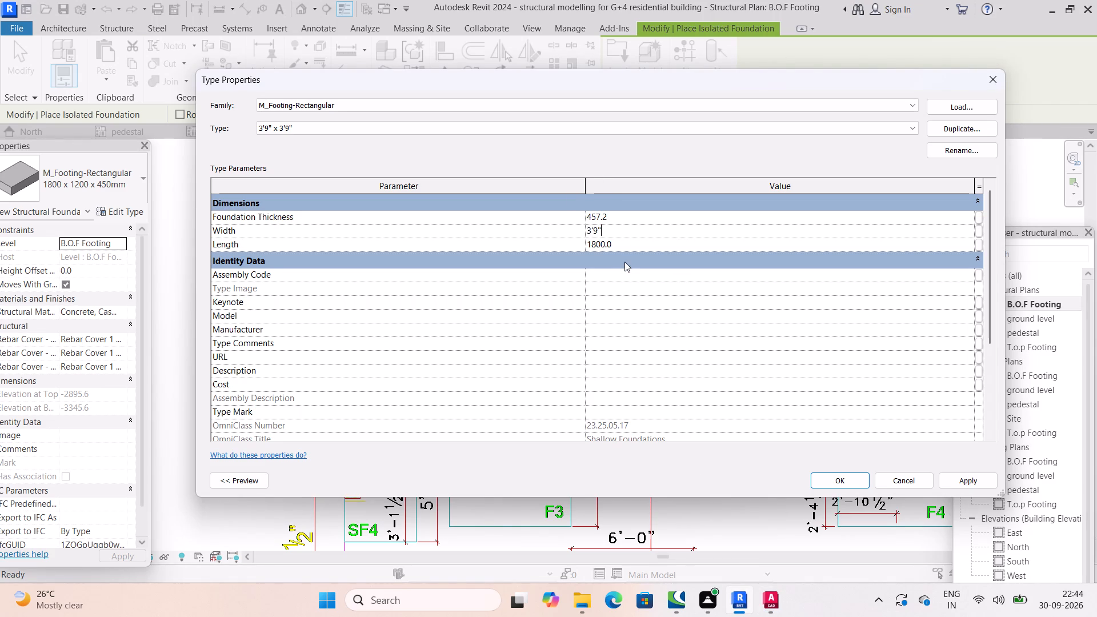
left_click(631, 249)
type("3'9\"")
key("Return")
left_click(977, 479)
left_click(851, 474)
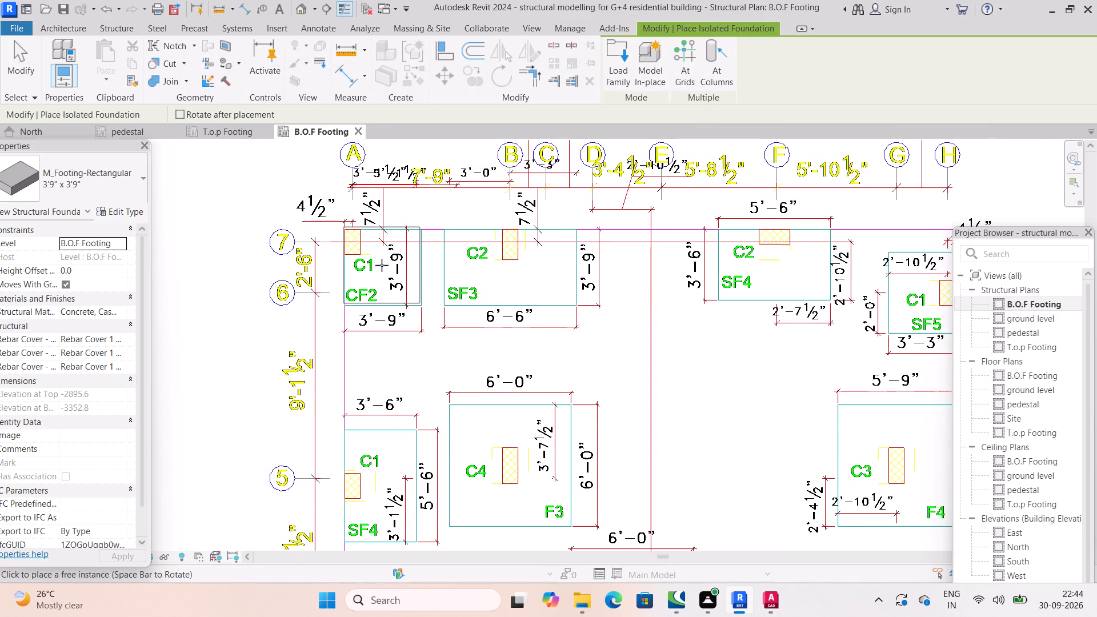
Place a 3'9" x 3'9" footing roughly over the CF2 outline at grids A and 7.
scroll(382, 265, "up", 4)
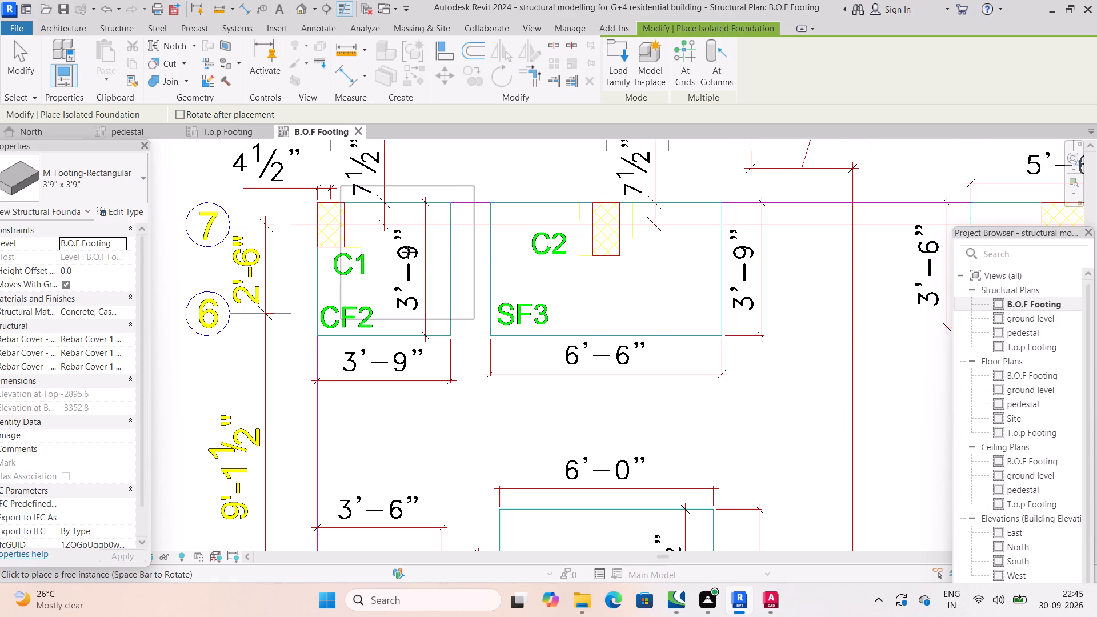
left_click_drag(403, 258, 411, 254)
Examine the footing labels and dimensions across the B.O.F Footing plan, from grid row 7 down to row 1 and back.
scroll(722, 311, "down", 4)
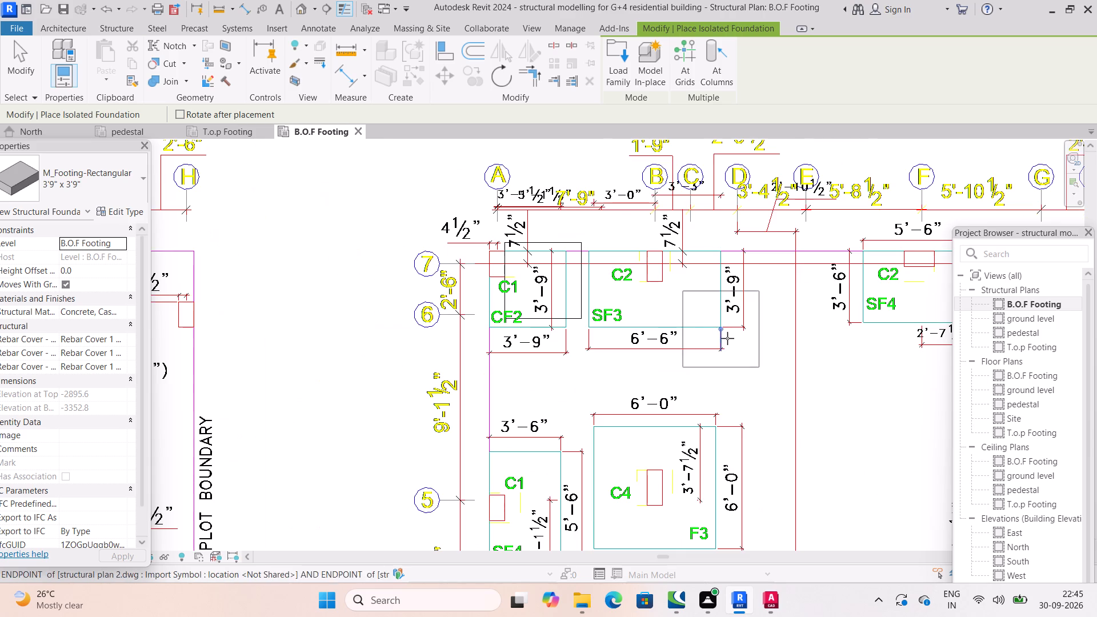
scroll(579, 306, "down", 1)
middle_click_drag(573, 293, 553, 243)
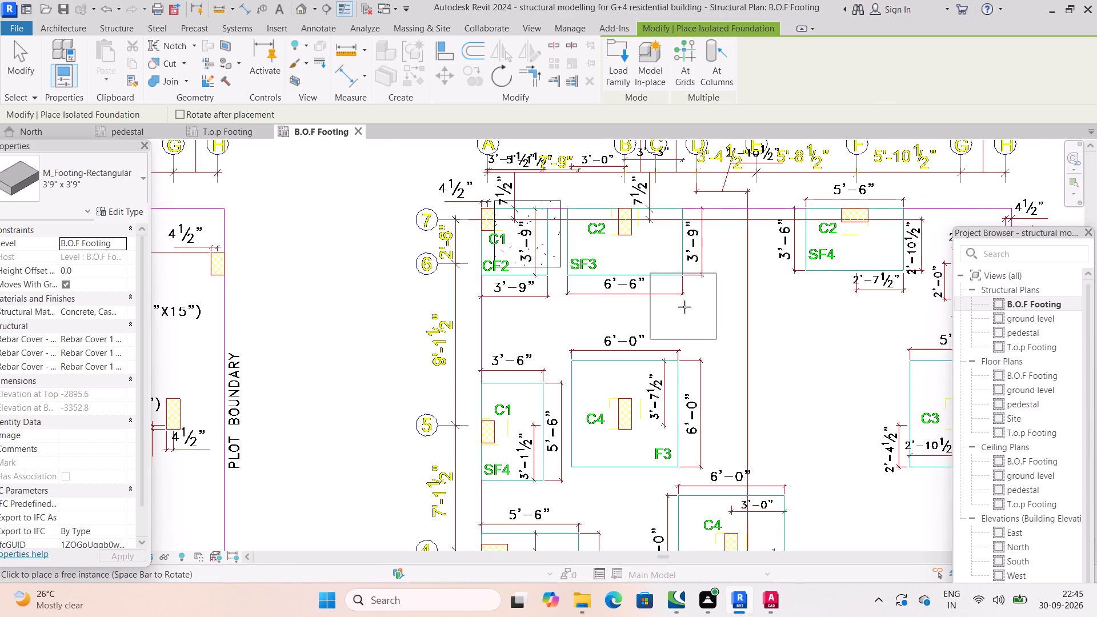
scroll(746, 327, "down", 3)
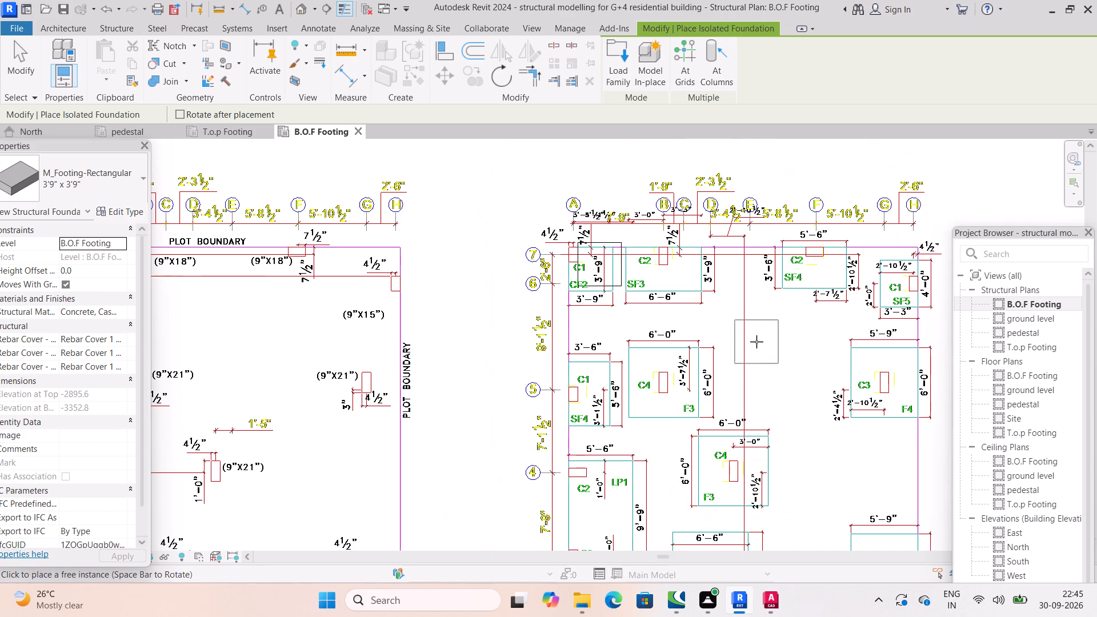
scroll(749, 352, "down", 1)
middle_click_drag(729, 338, 603, 244)
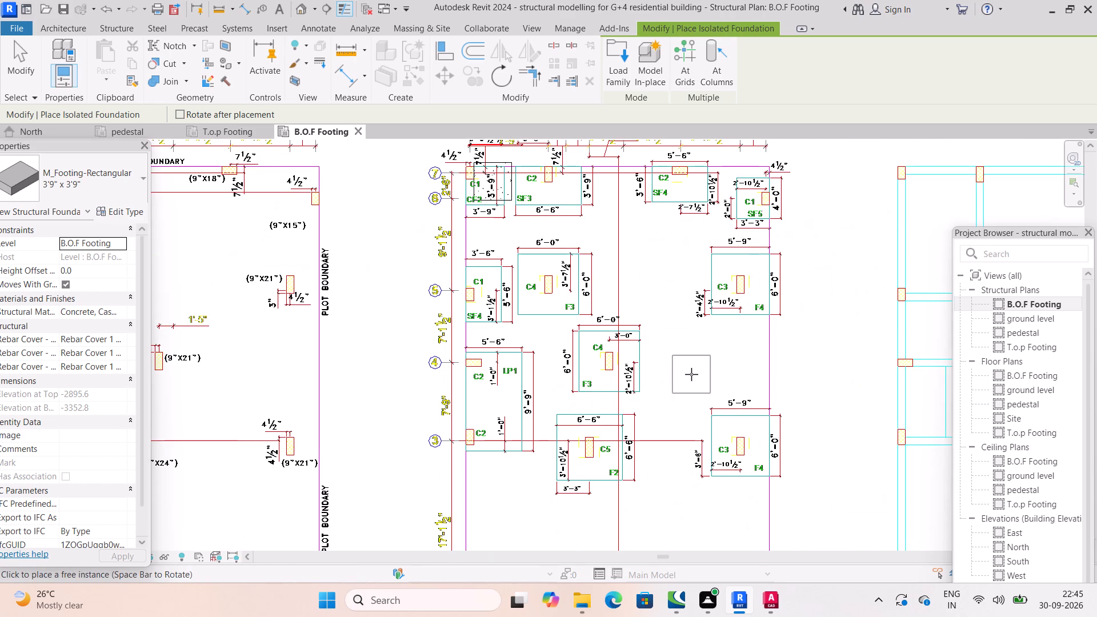
scroll(691, 374, "down", 3)
middle_click_drag(680, 387, 621, 211)
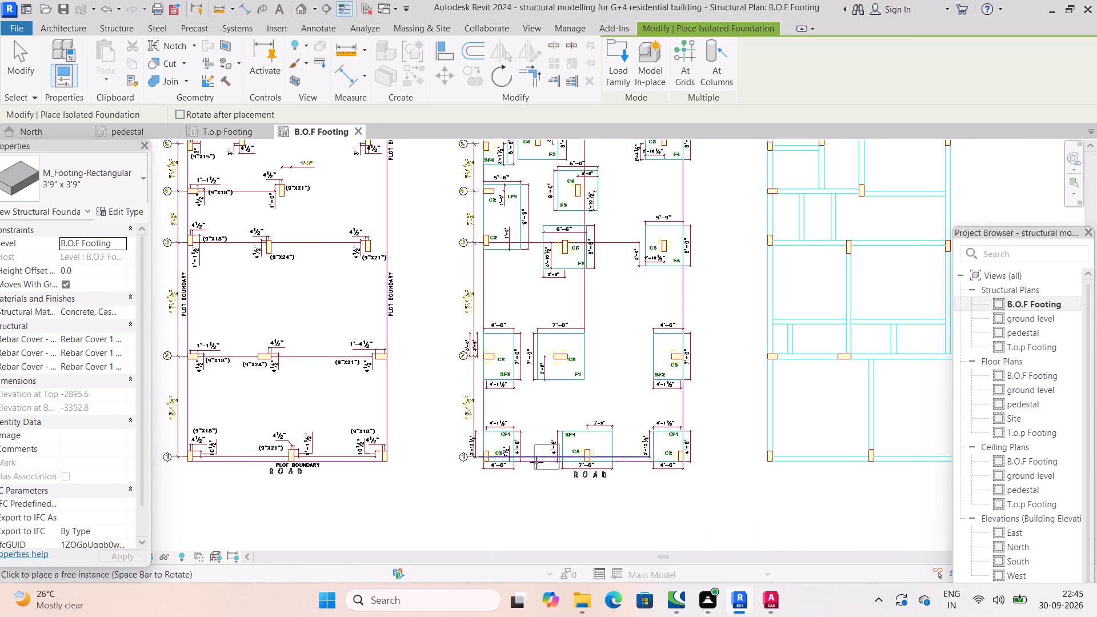
scroll(530, 468, "up", 6)
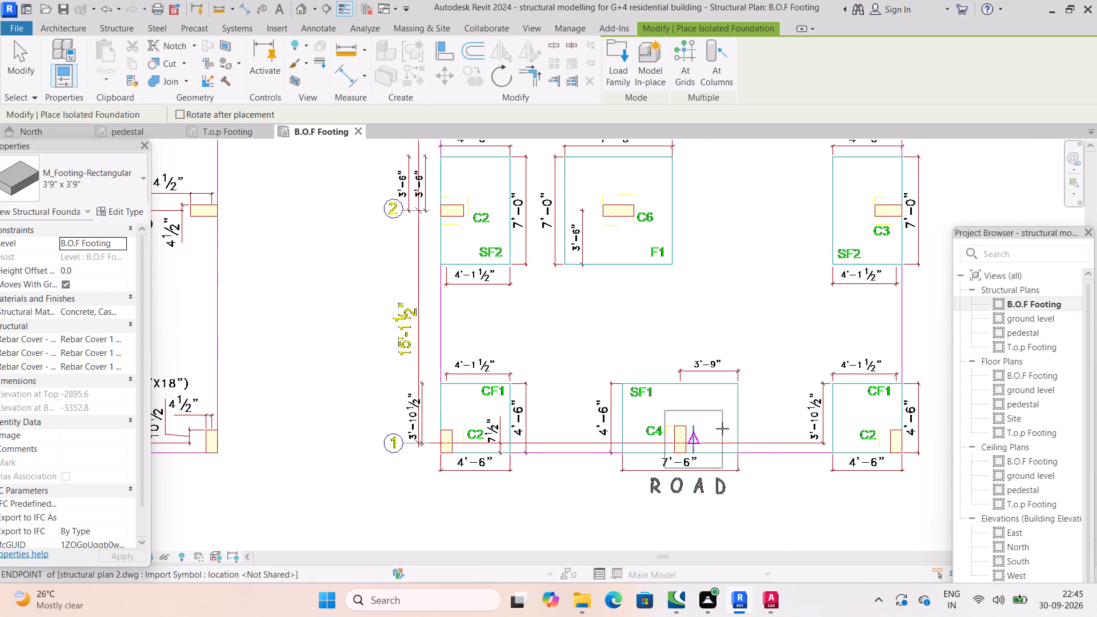
middle_click_drag(751, 416, 664, 435)
middle_click_drag(698, 348, 695, 436)
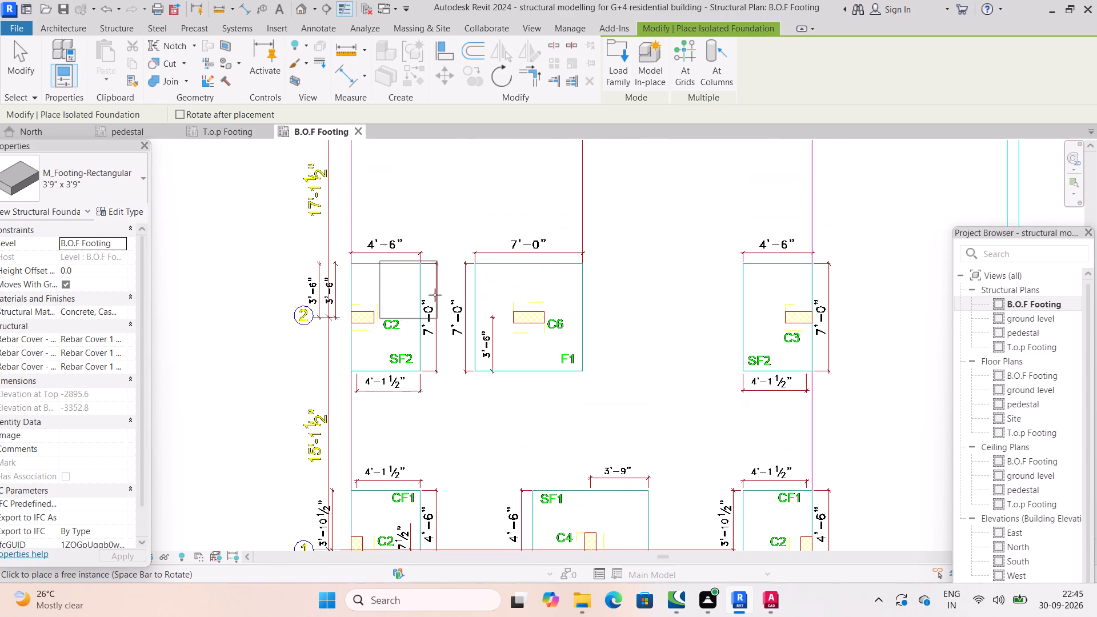
middle_click_drag(516, 296, 517, 402)
scroll(533, 346, "down", 1)
middle_click_drag(533, 346, 533, 388)
middle_click_drag(551, 265, 551, 385)
middle_click_drag(591, 279, 593, 387)
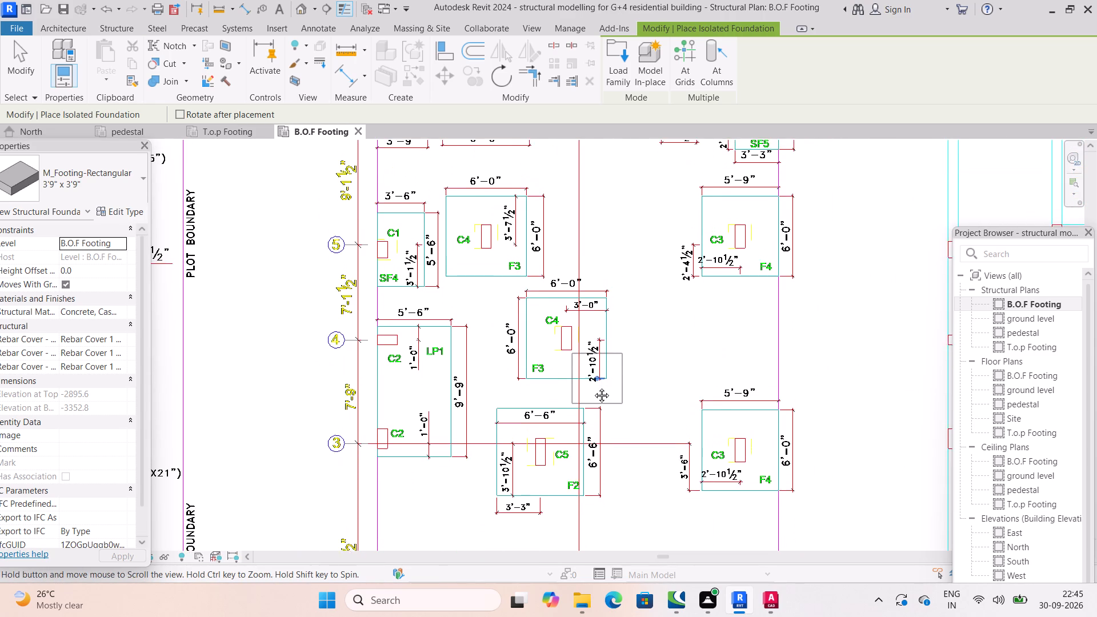
middle_click_drag(593, 387, 650, 404)
middle_click_drag(618, 285, 591, 420)
middle_click(591, 420)
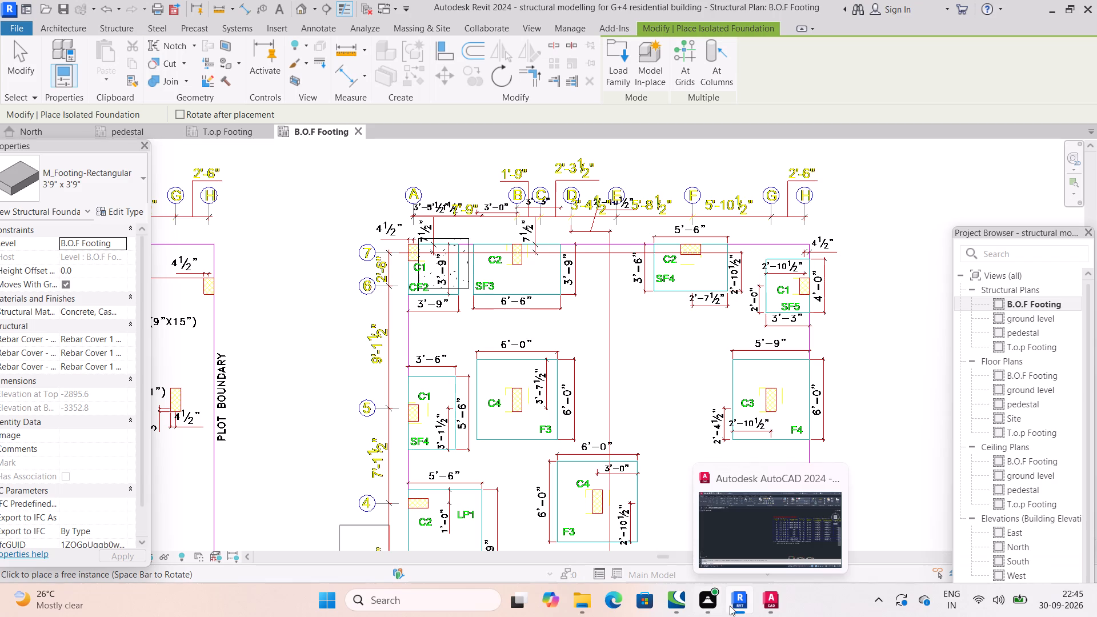
Duplicate the 3'9" x 3'9" rectangular footing type under the name sf3.
left_click(119, 215)
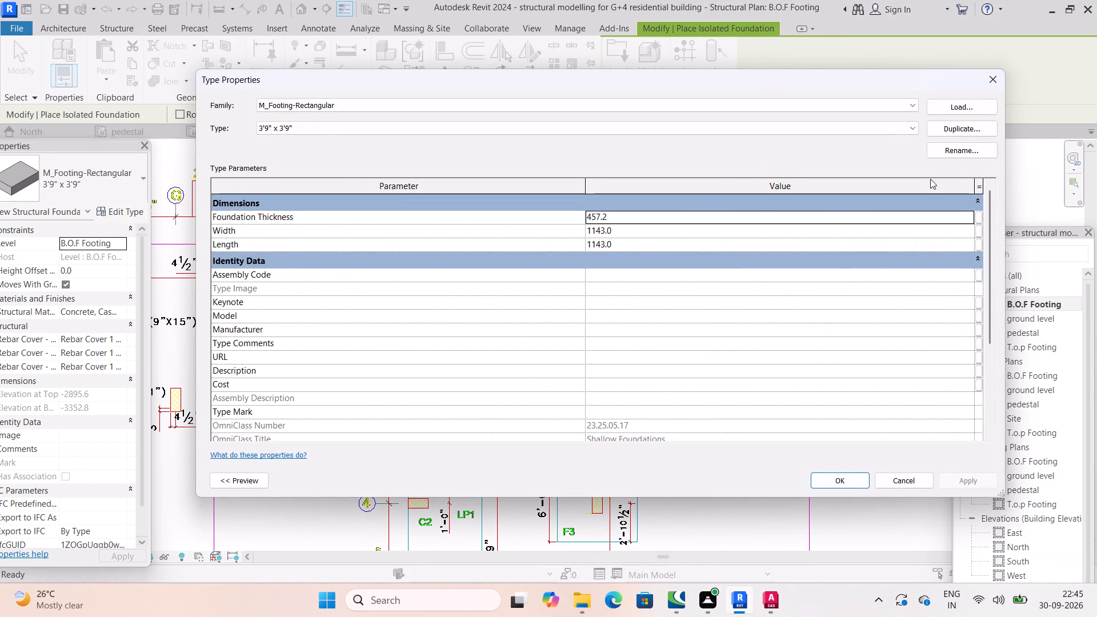
left_click(952, 130)
left_click(607, 275)
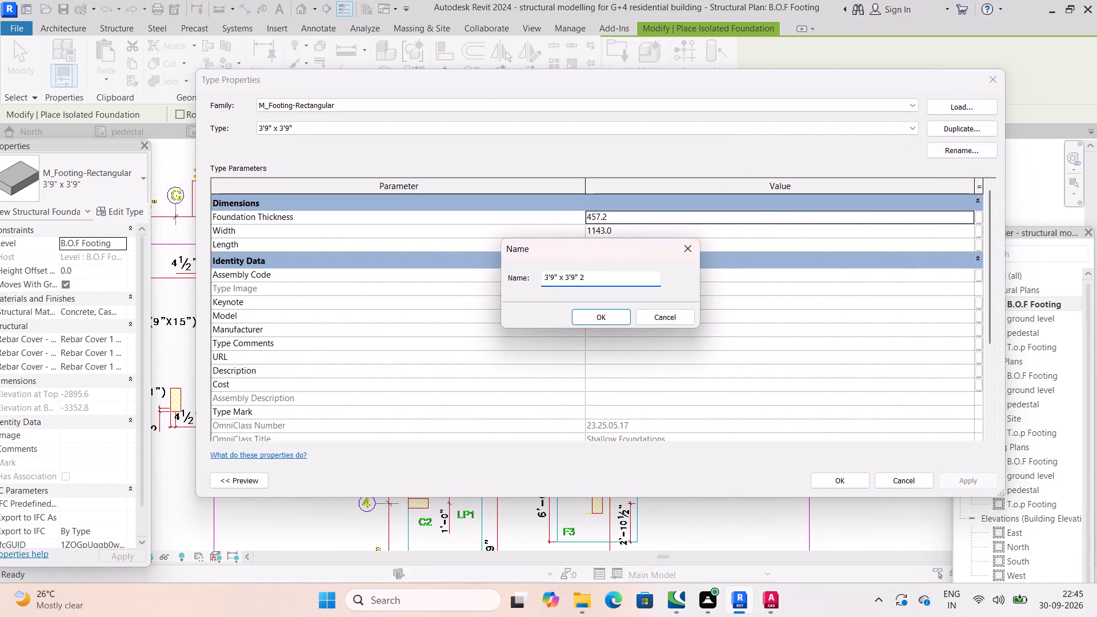
left_click_drag(605, 275, 442, 275)
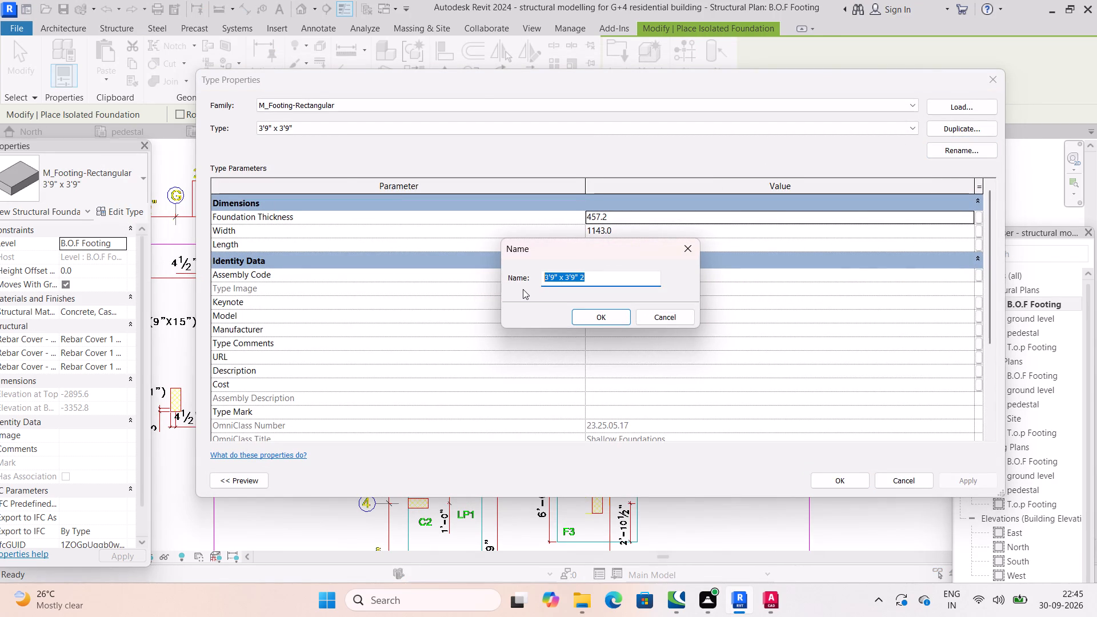
type("sf3")
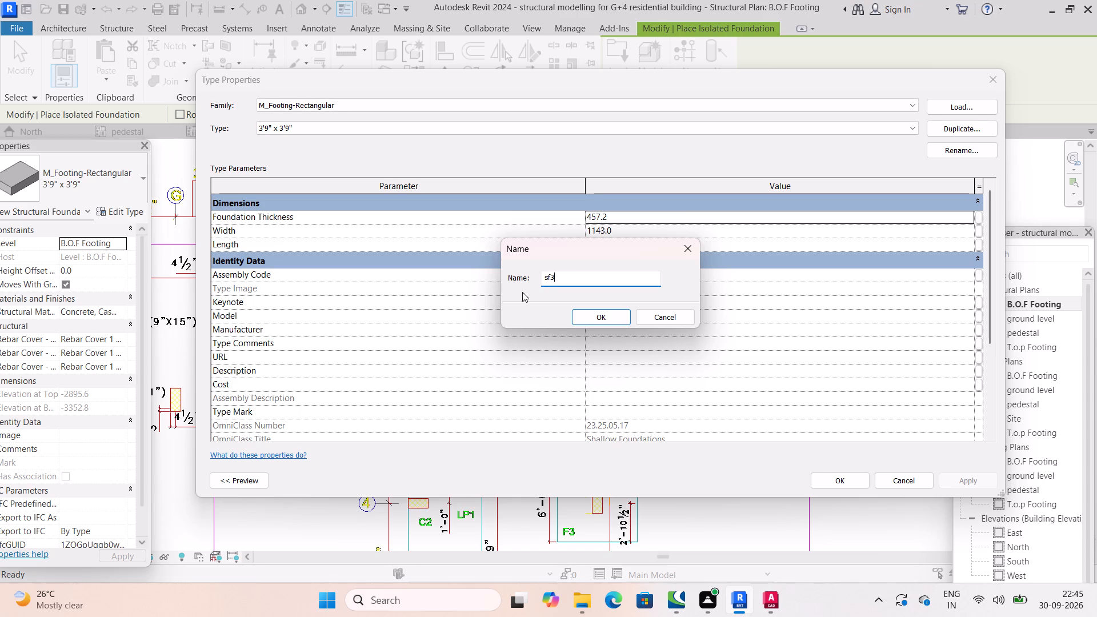
left_click(599, 311)
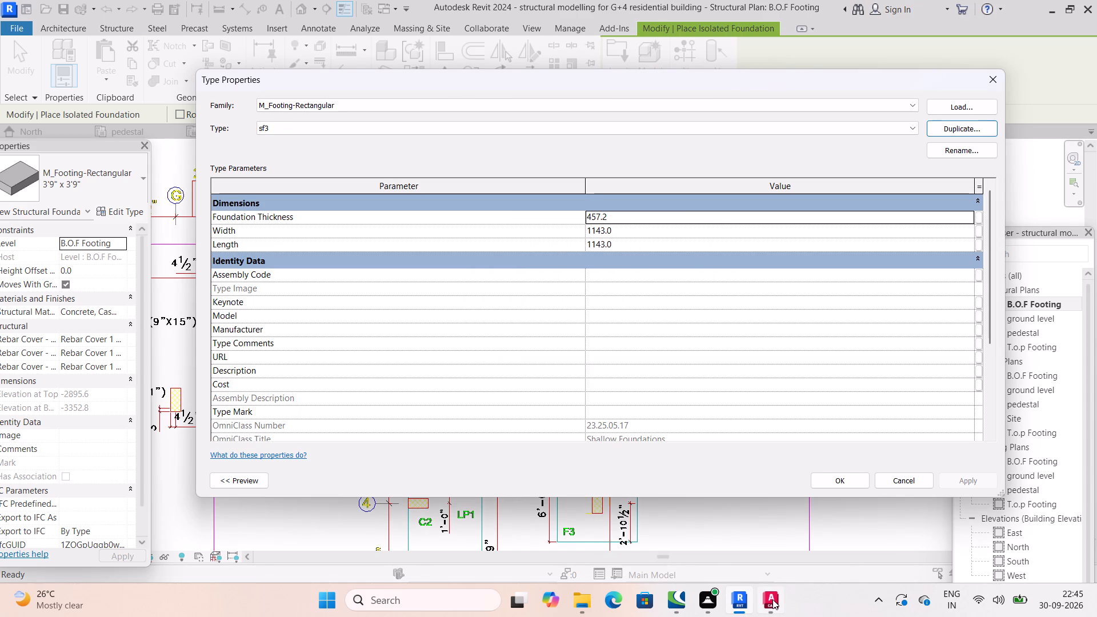
Check the SF3 row of the AutoCAD footing schedule, then in Revit set the sf3 type's Foundation Thickness to 18".
left_click(779, 522)
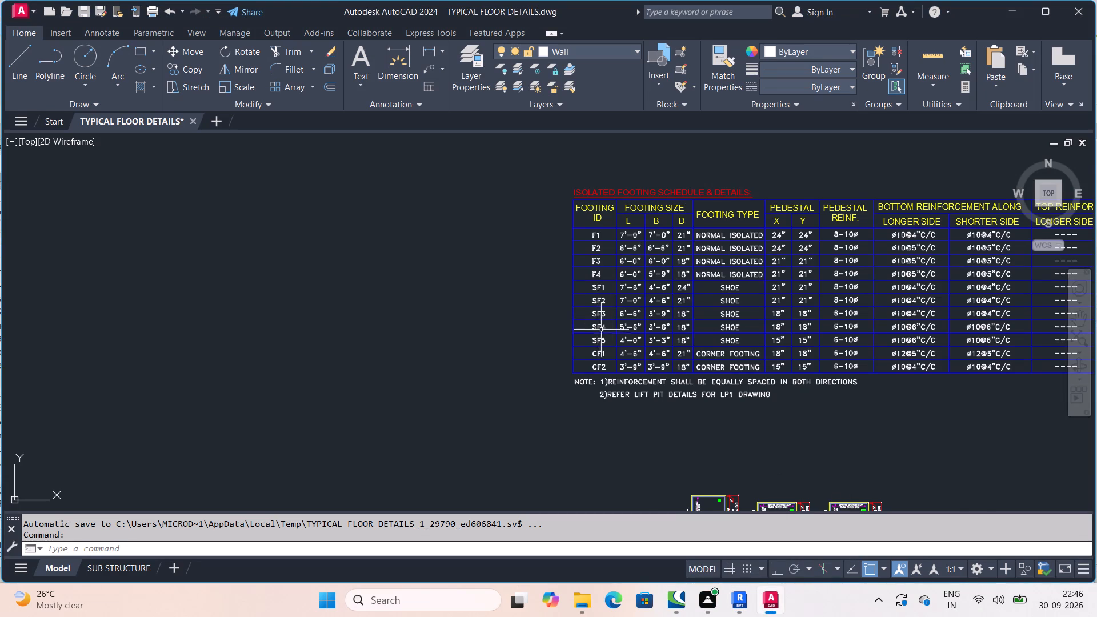
scroll(602, 327, "up", 4)
scroll(599, 323, "down", 3)
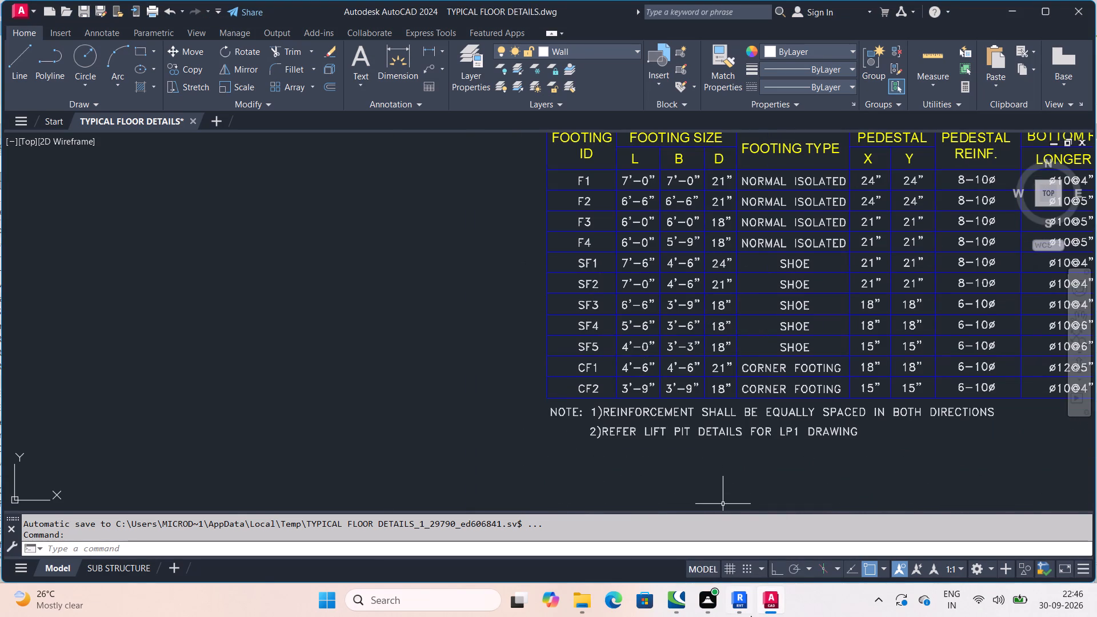
left_click(752, 531)
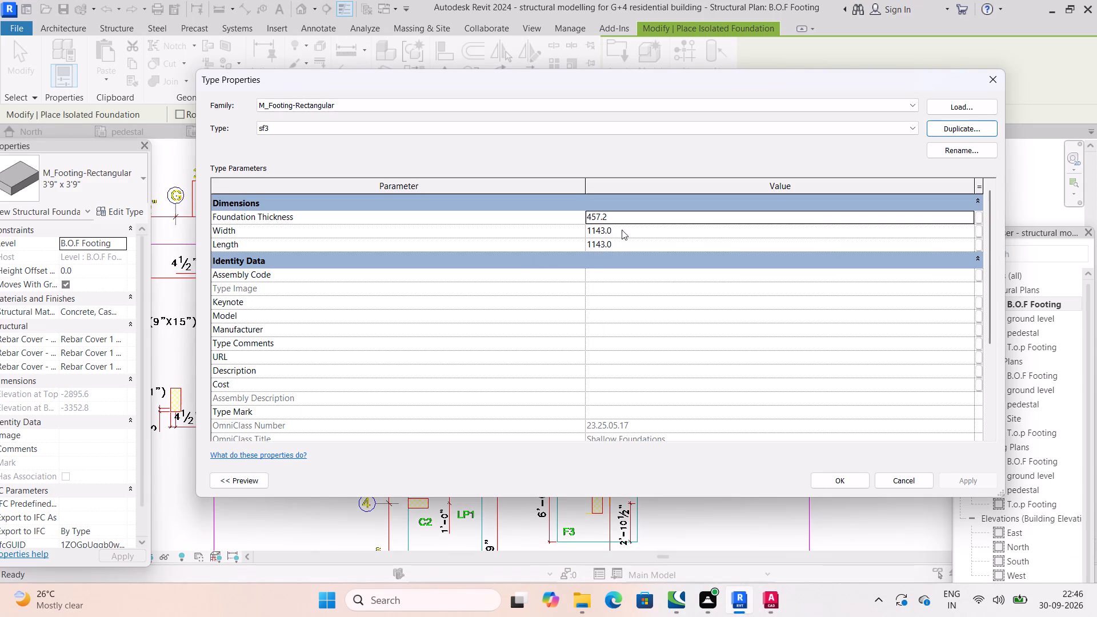
left_click(617, 221)
type("18\"")
key("Return")
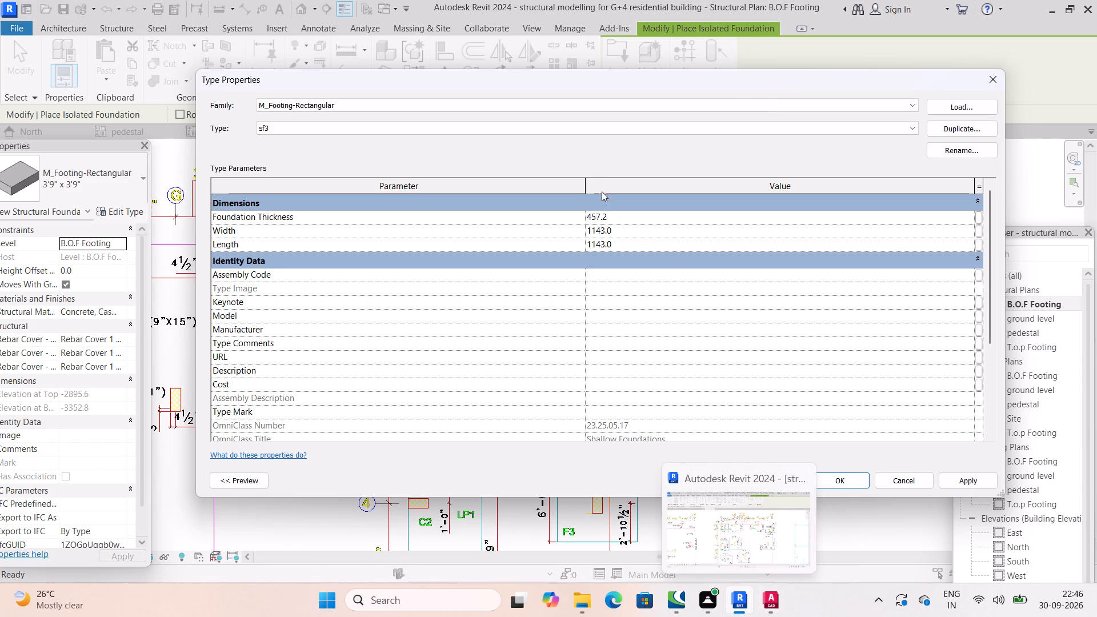
Set the sf3 type's Width to 6'6" and Length to 3'9", and apply the changes.
left_click(622, 234)
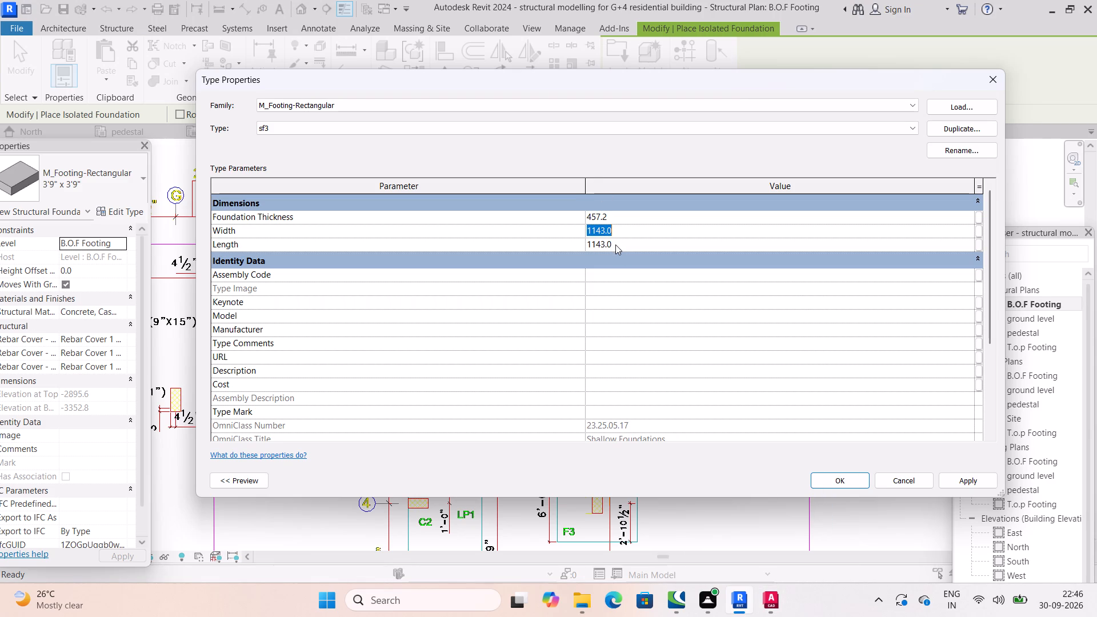
type("6'6")
key("shift+quotedbl")
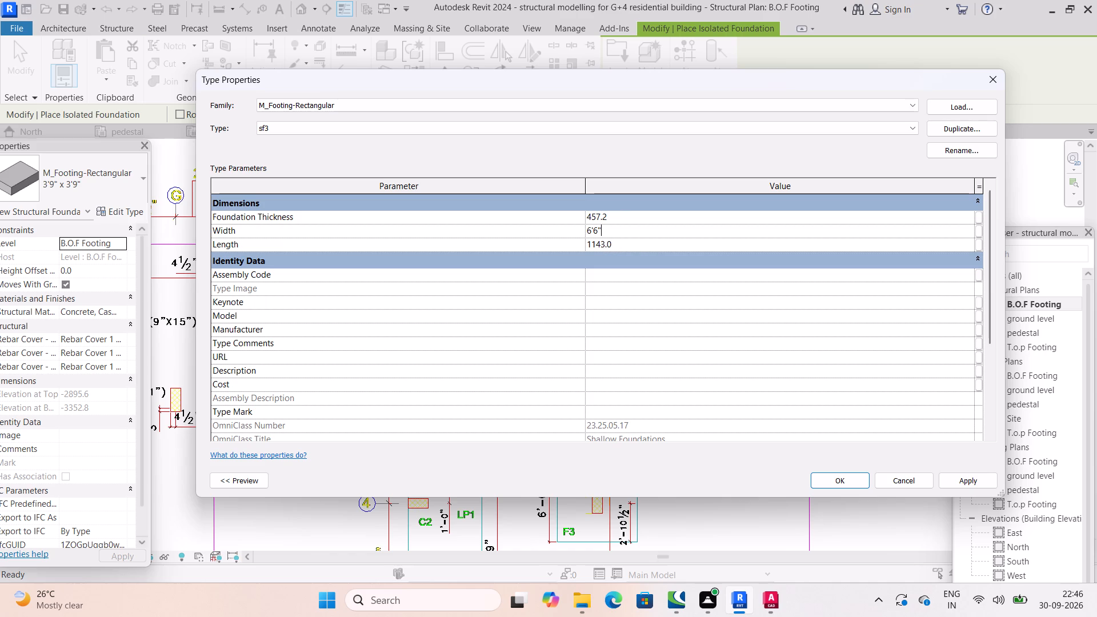
left_click(630, 249)
type("3'9\"")
key("Return")
left_click(971, 480)
left_click(848, 477)
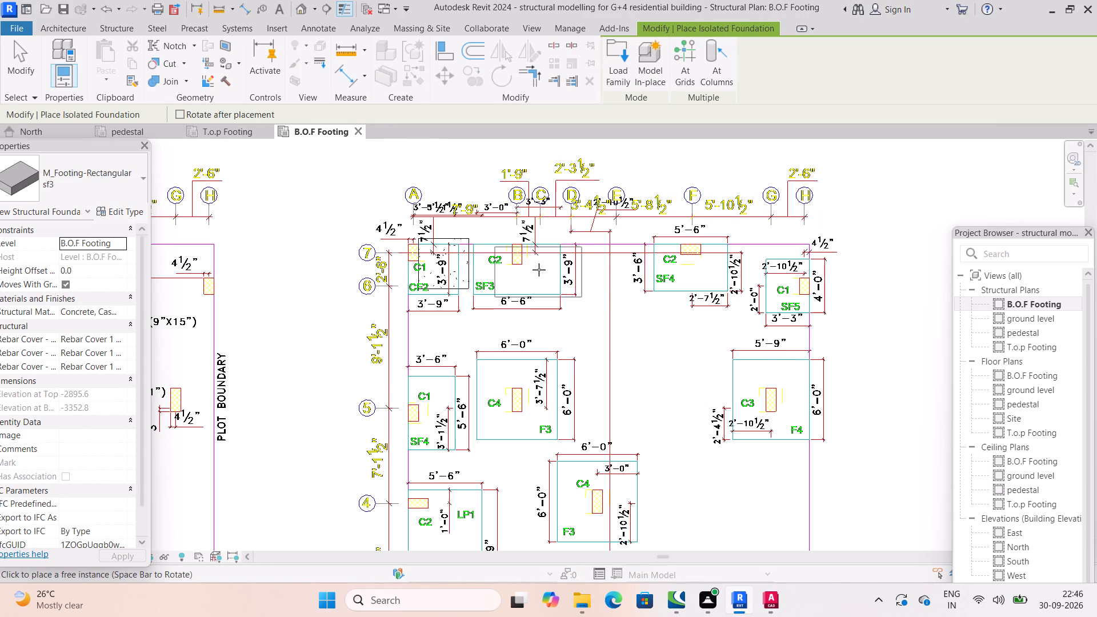
Place an sf3 footing roughly over the SF3 outline around column C2 near grids B and 7.
scroll(537, 258, "up", 4)
left_click(522, 263)
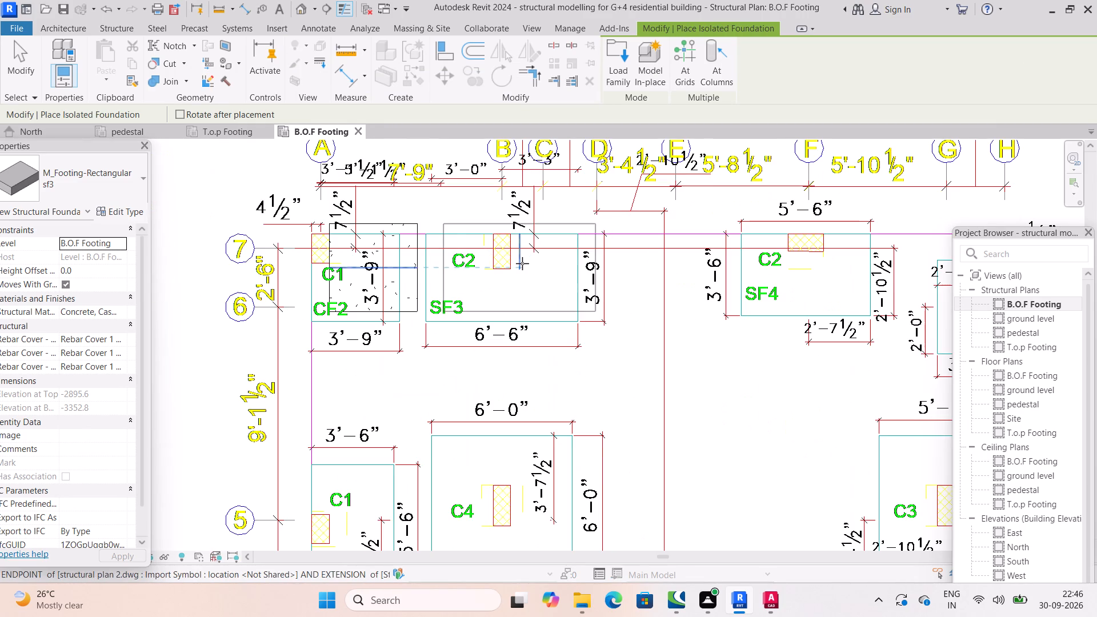
scroll(543, 285, "down", 2)
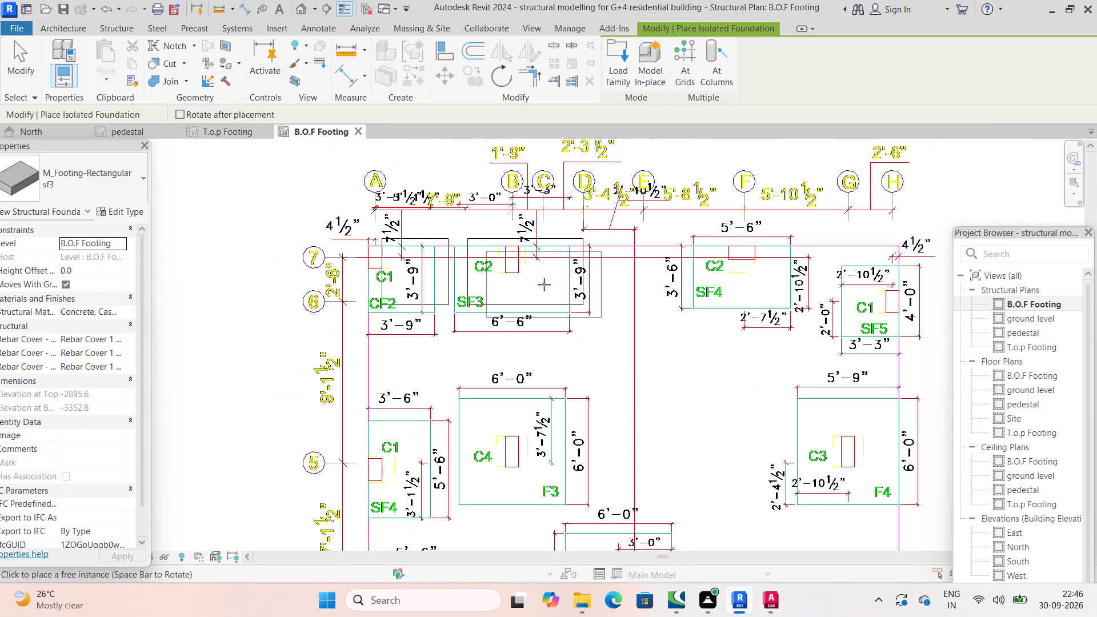
middle_click_drag(596, 428, 573, 332)
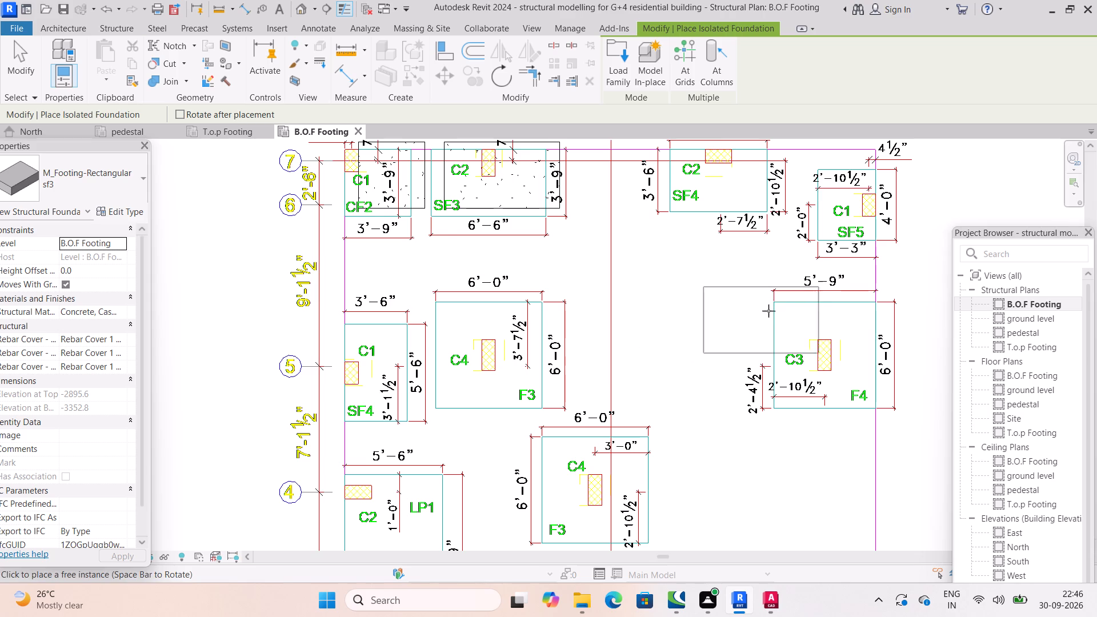
Review the footing outlines and labels across the plan from grid 7 to grid 1, and end sf3 footing placement.
scroll(775, 287, "down", 3)
scroll(590, 448, "down", 2)
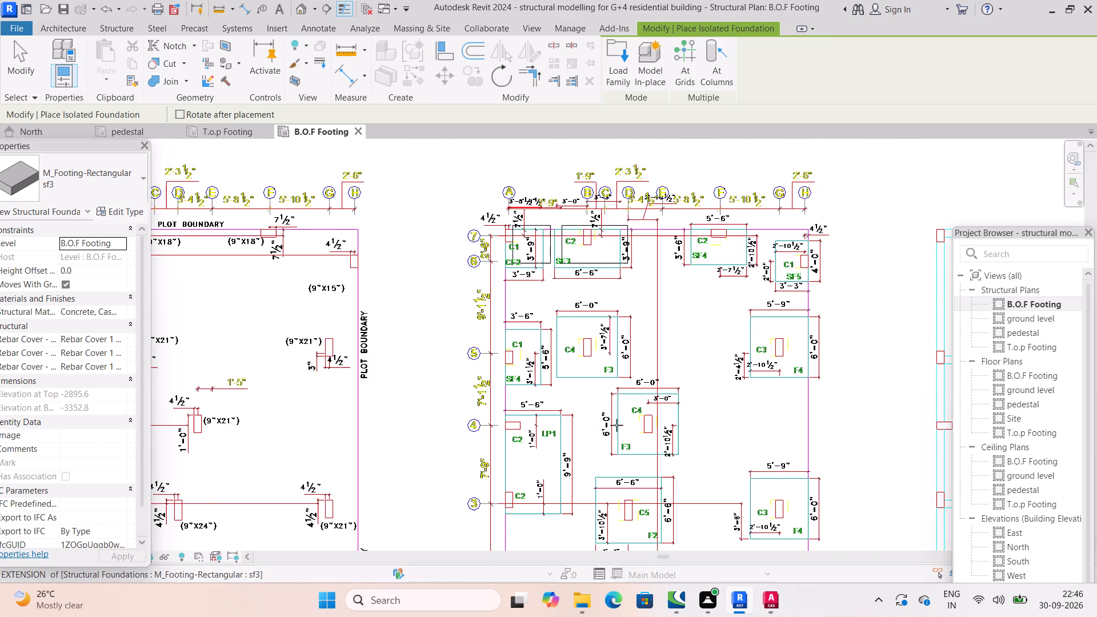
middle_click_drag(612, 407, 550, 245)
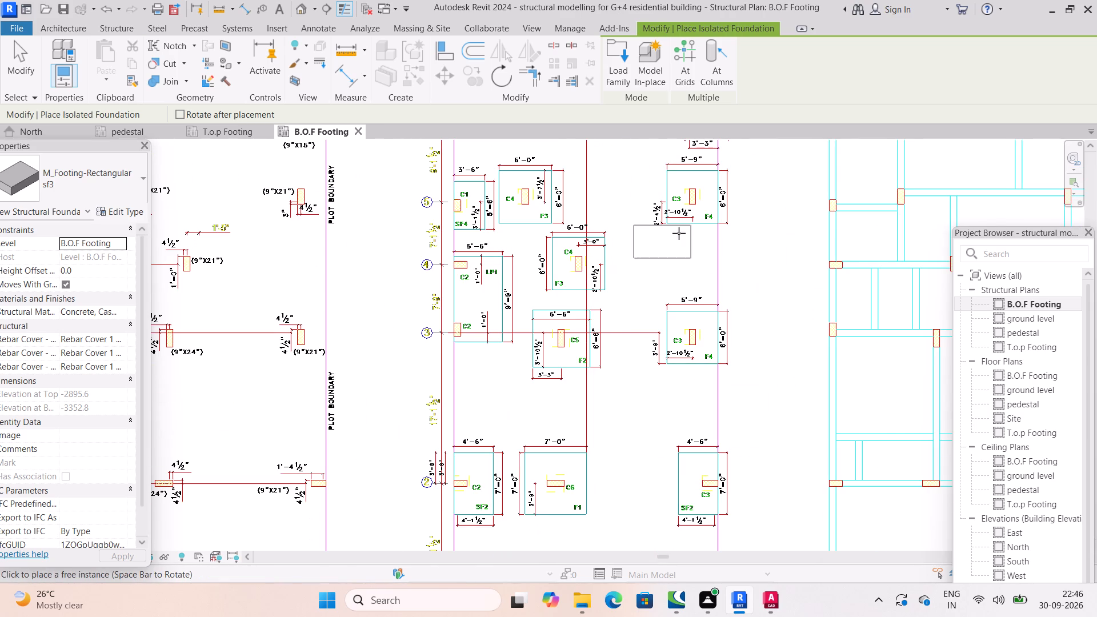
middle_click_drag(621, 419, 604, 274)
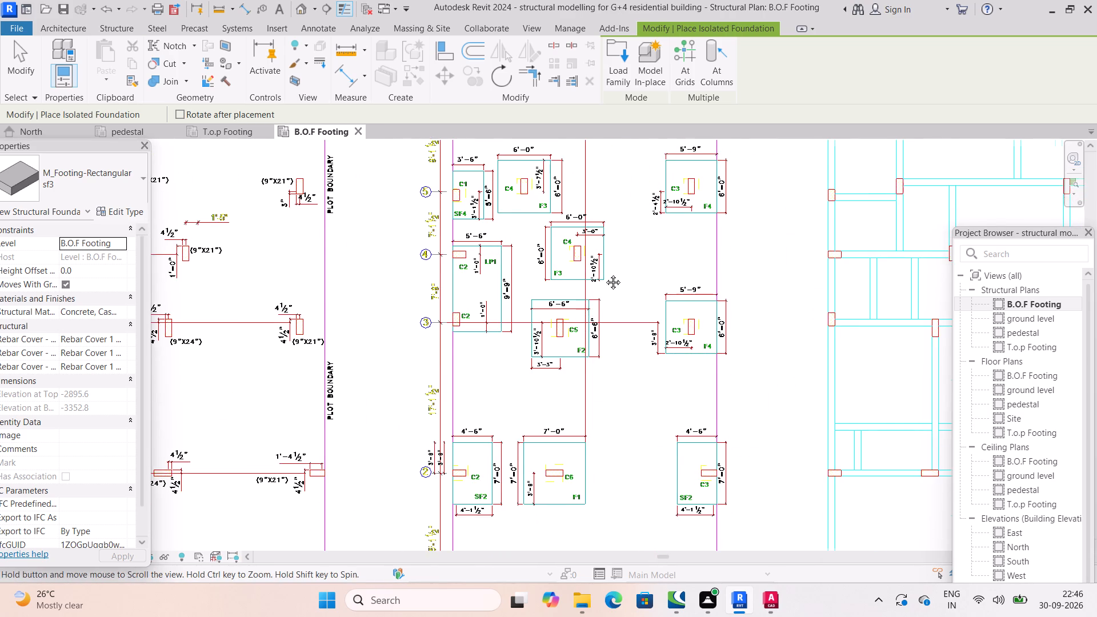
middle_click_drag(604, 274, 602, 235)
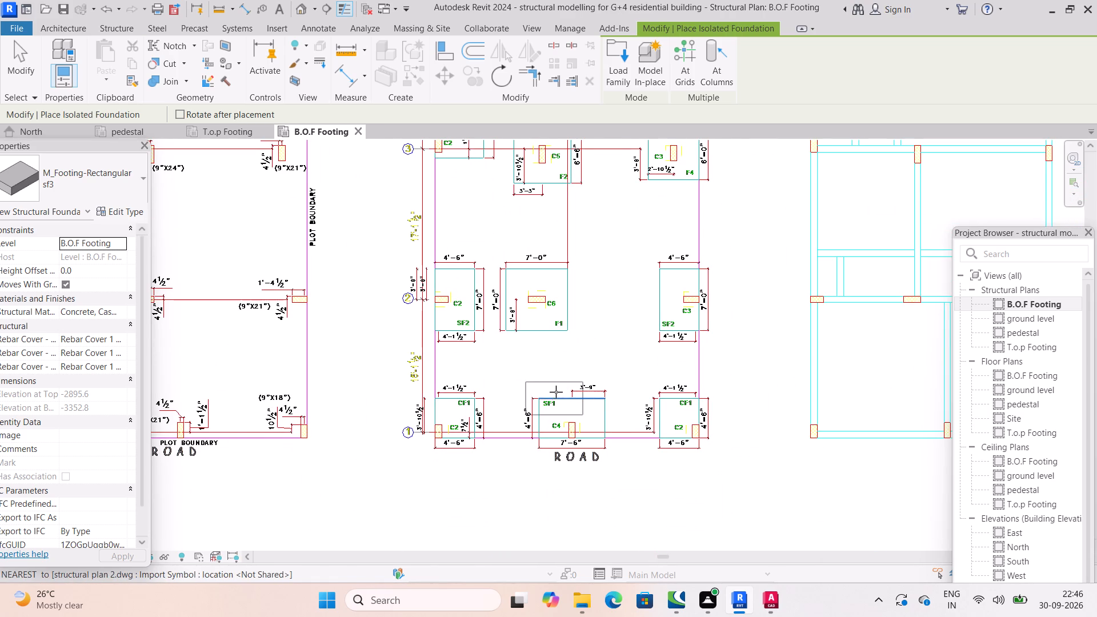
scroll(647, 395, "up", 3)
middle_click_drag(590, 399, 607, 443)
scroll(608, 443, "down", 4)
middle_click_drag(481, 244, 501, 331)
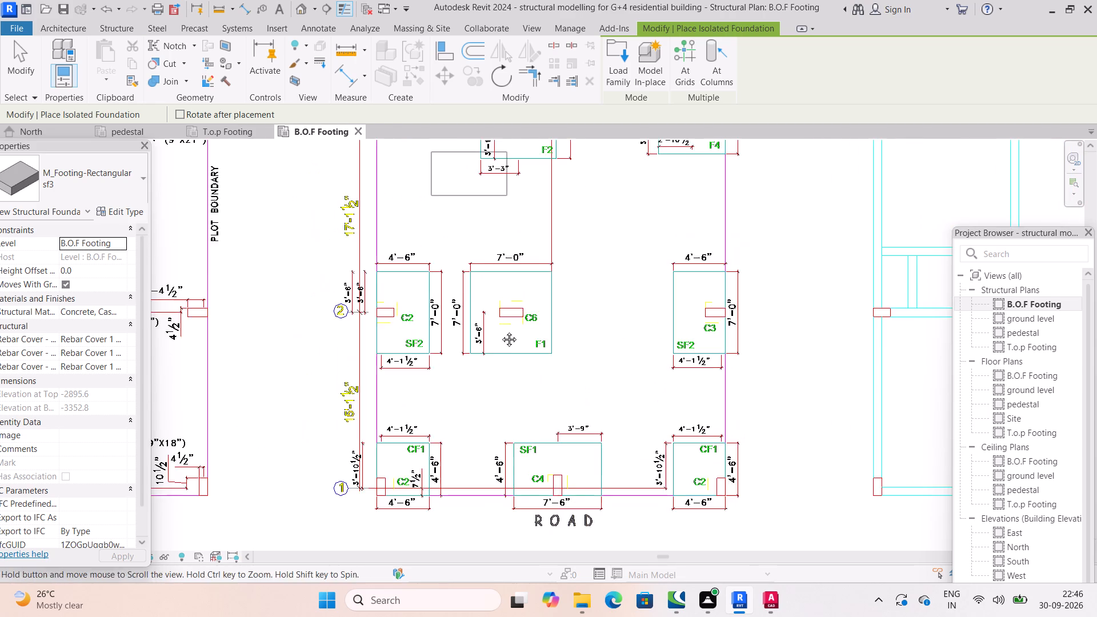
scroll(501, 331, "down", 1)
middle_click_drag(501, 331, 502, 334)
middle_click_drag(562, 305, 571, 427)
middle_click_drag(567, 306, 571, 358)
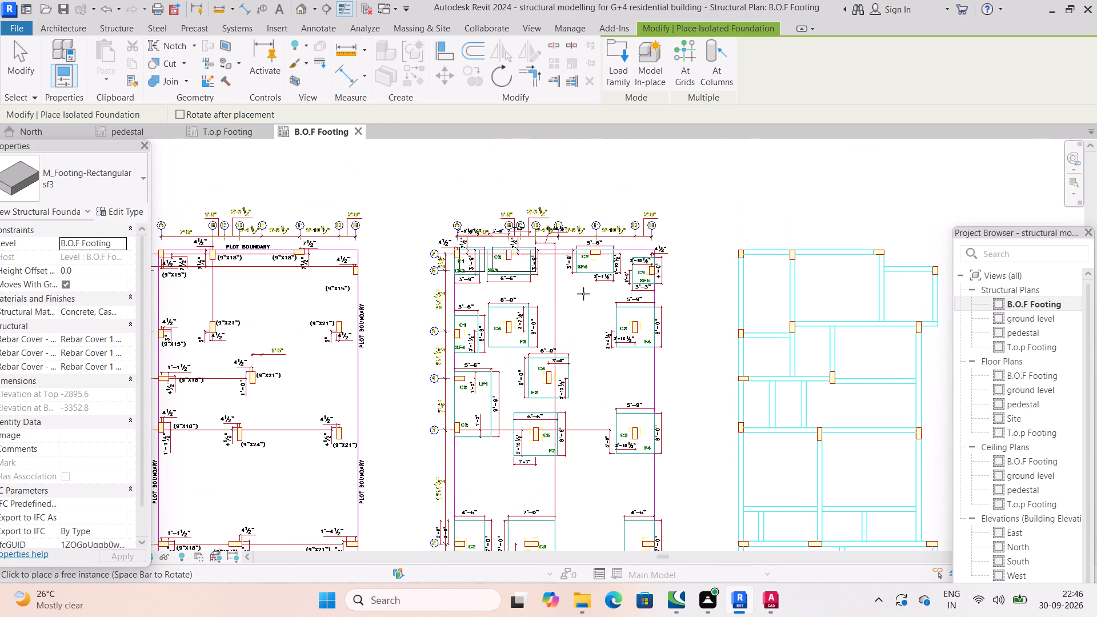
key("Escape")
key("Escape")
Duplicate the type of the placed sf3 footing at column C2 under the name sf 4.
scroll(603, 247, "up", 4)
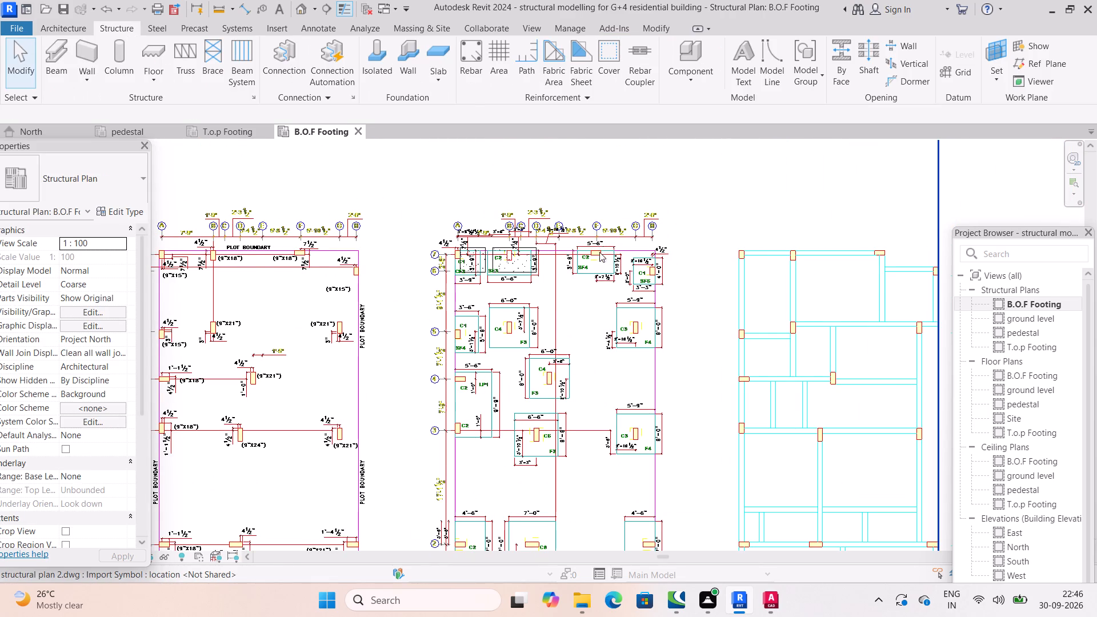
scroll(588, 259, "up", 4)
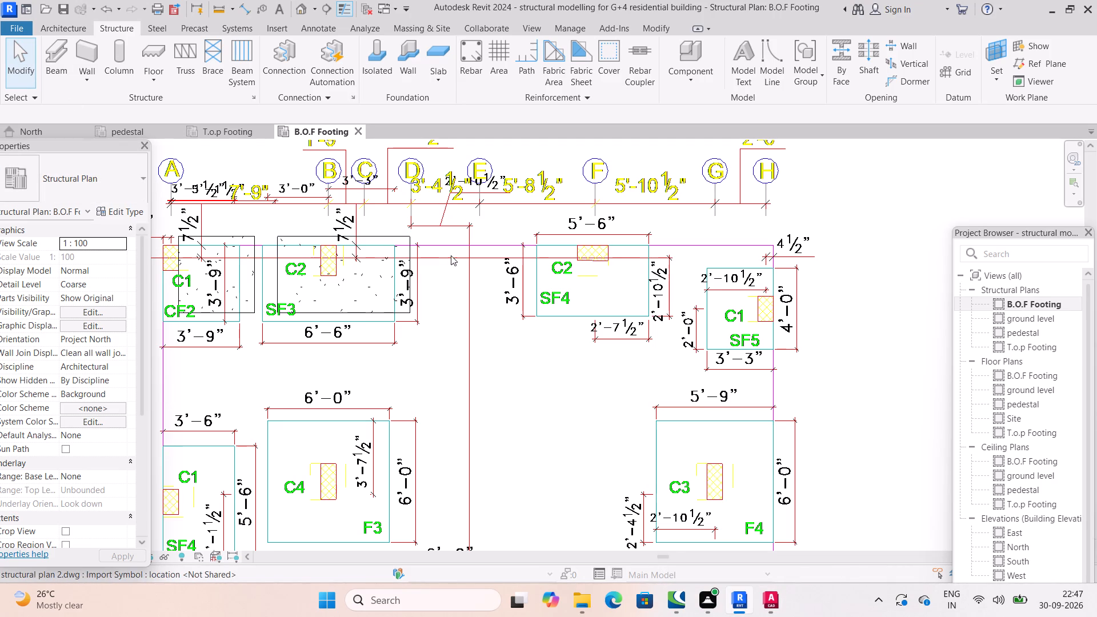
left_click(412, 244)
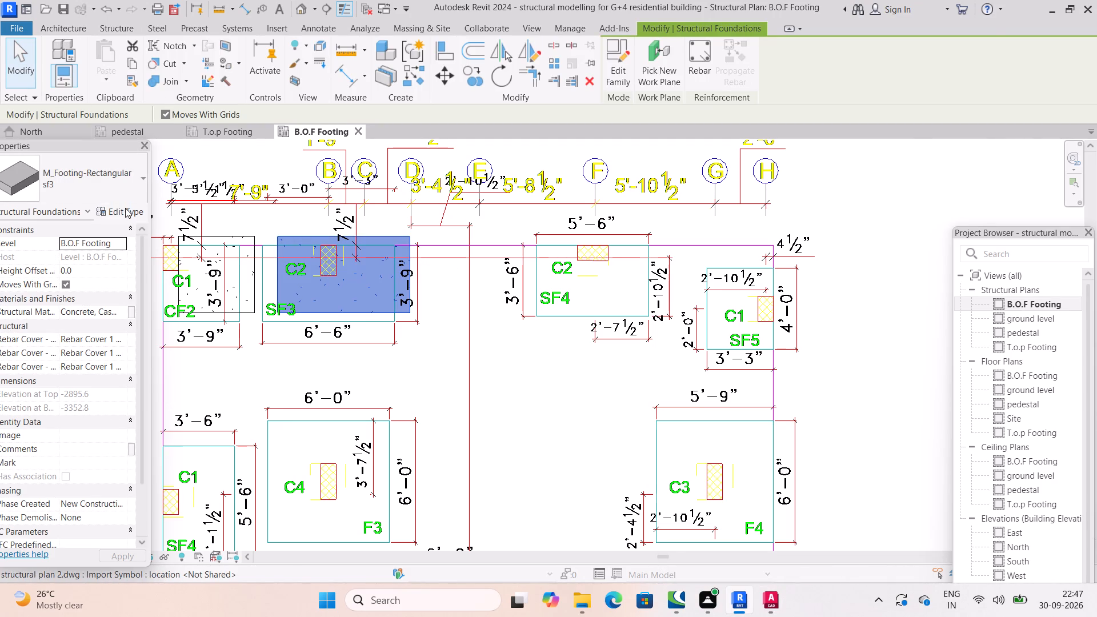
left_click(125, 208)
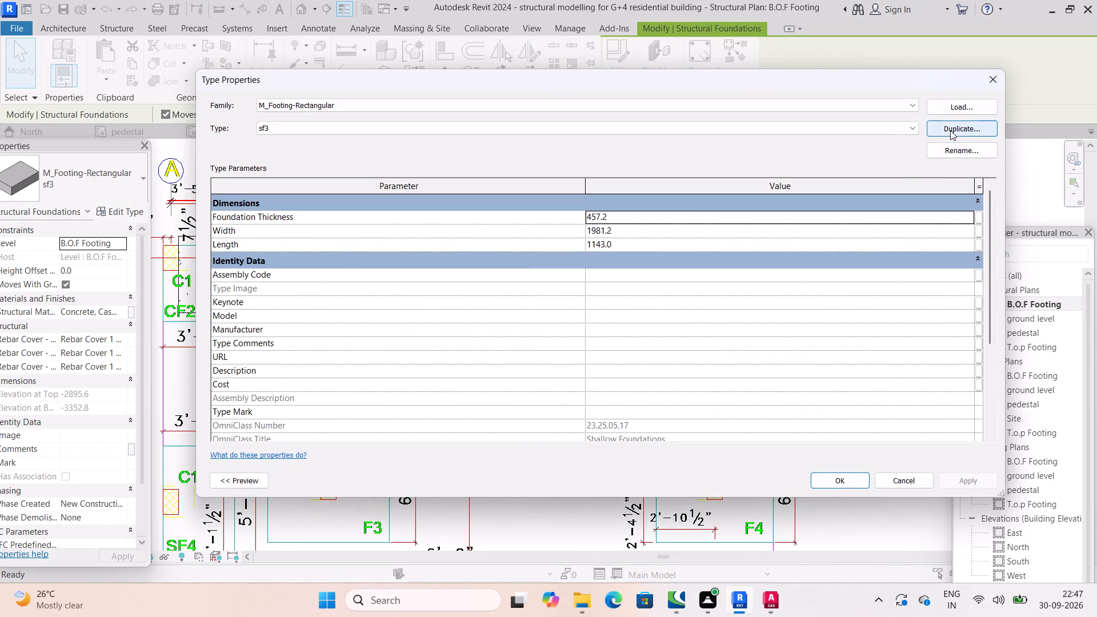
left_click(950, 130)
left_click(579, 277)
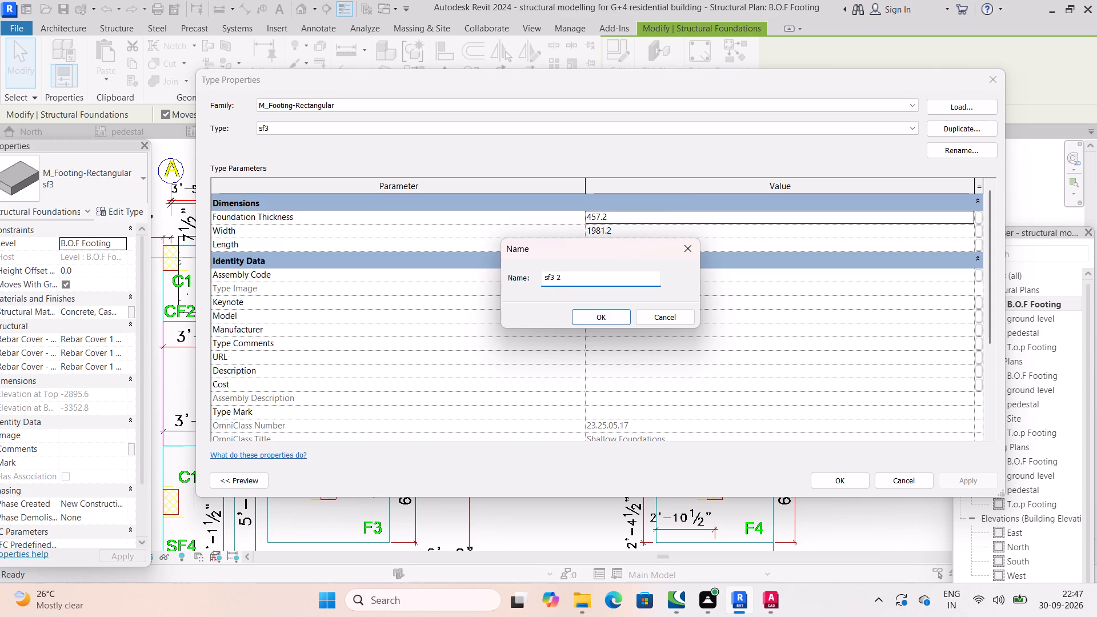
key("BackSpace")
key("BackSpace")
key("BackSpace")
key("space")
type("4")
left_click(608, 316)
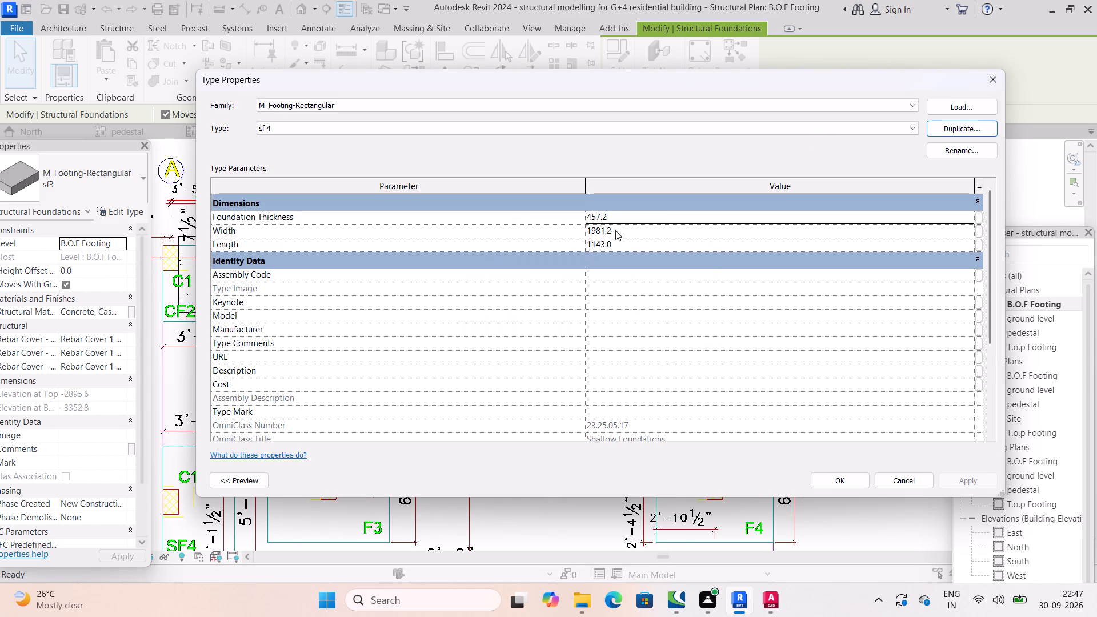
Set the sf 4 type's Foundation Thickness to 18", Width to 5.5' and Length to 3'6", and apply the changes.
left_click(627, 221)
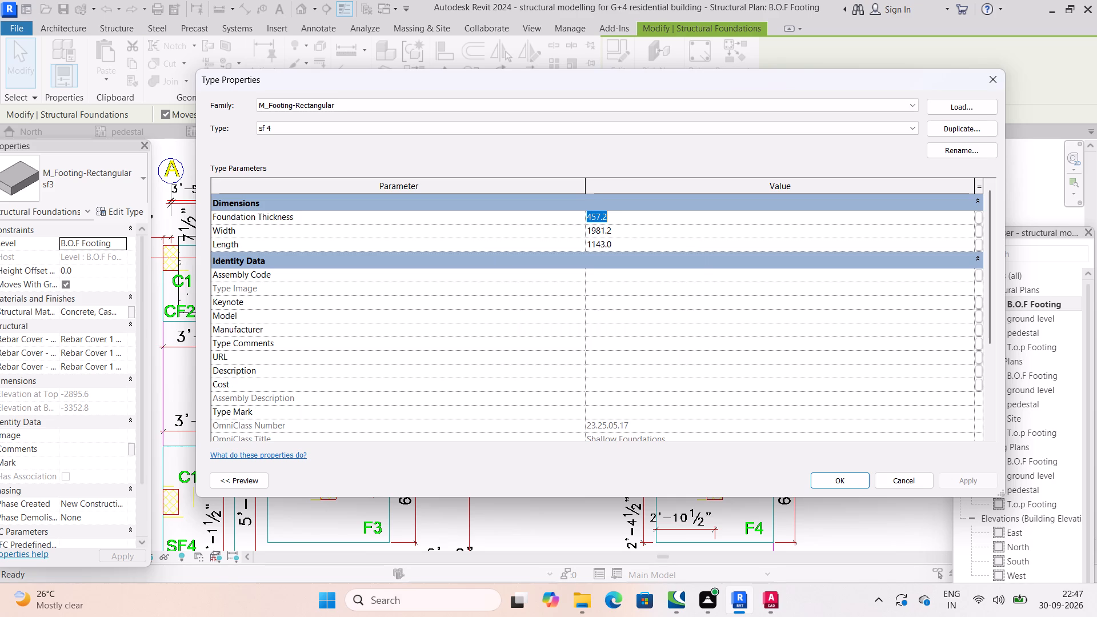
type("18\"")
key("Return")
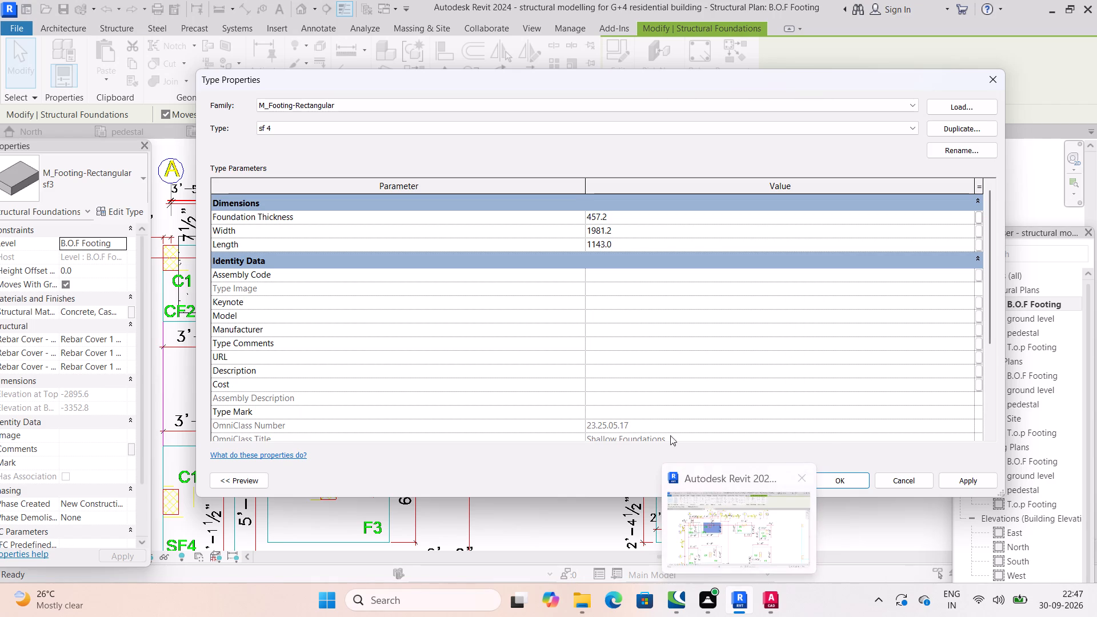
left_click(619, 231)
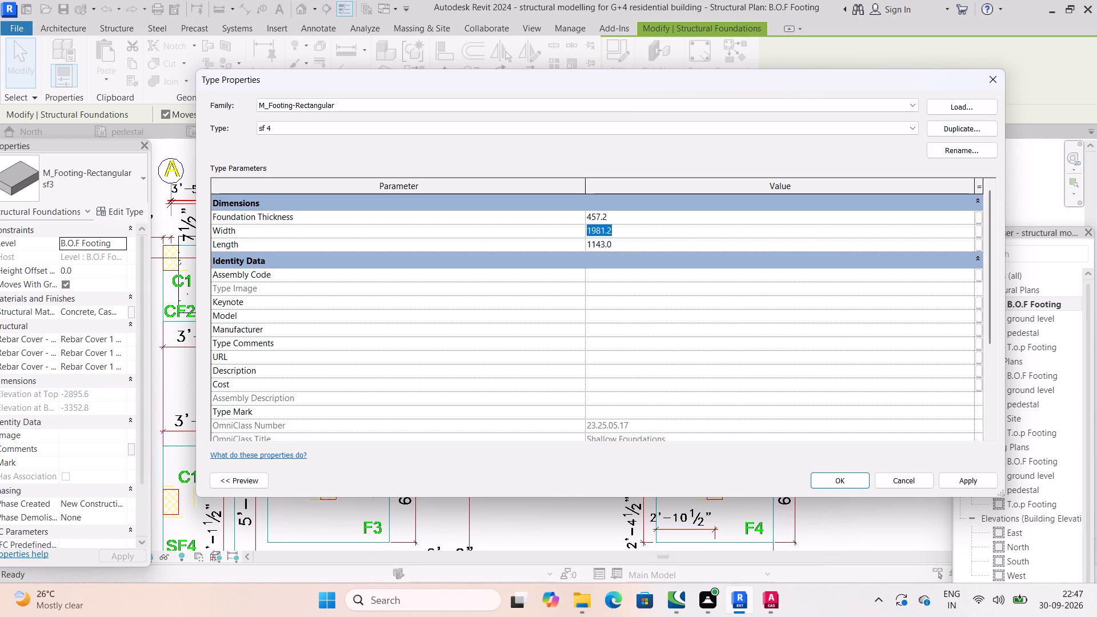
key("5")
type(".5'")
key("Return")
left_click(623, 241)
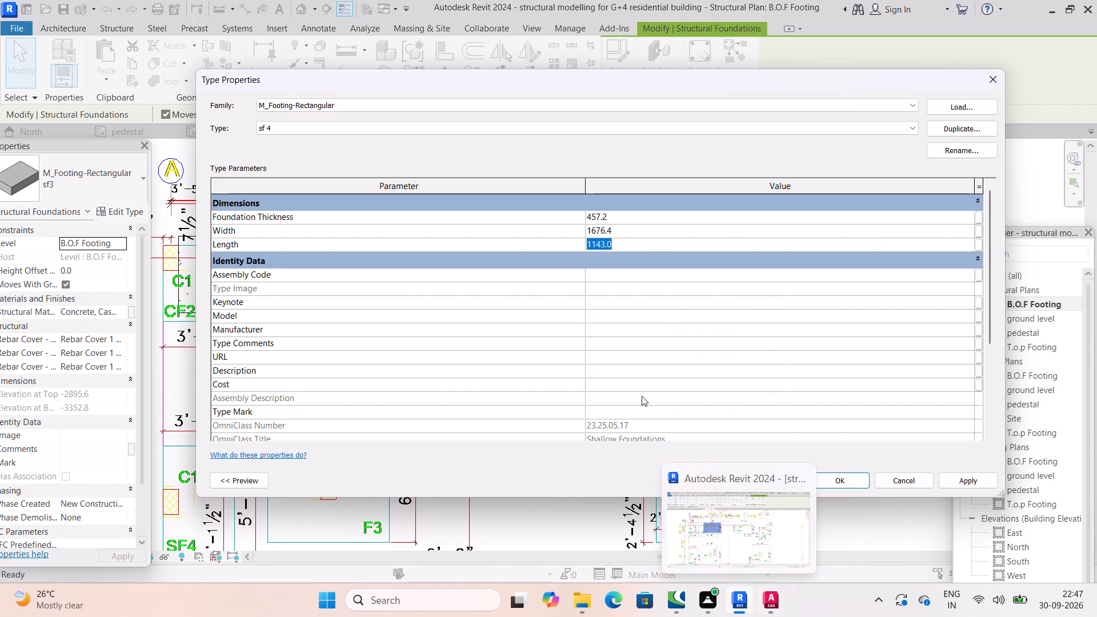
type("3'")
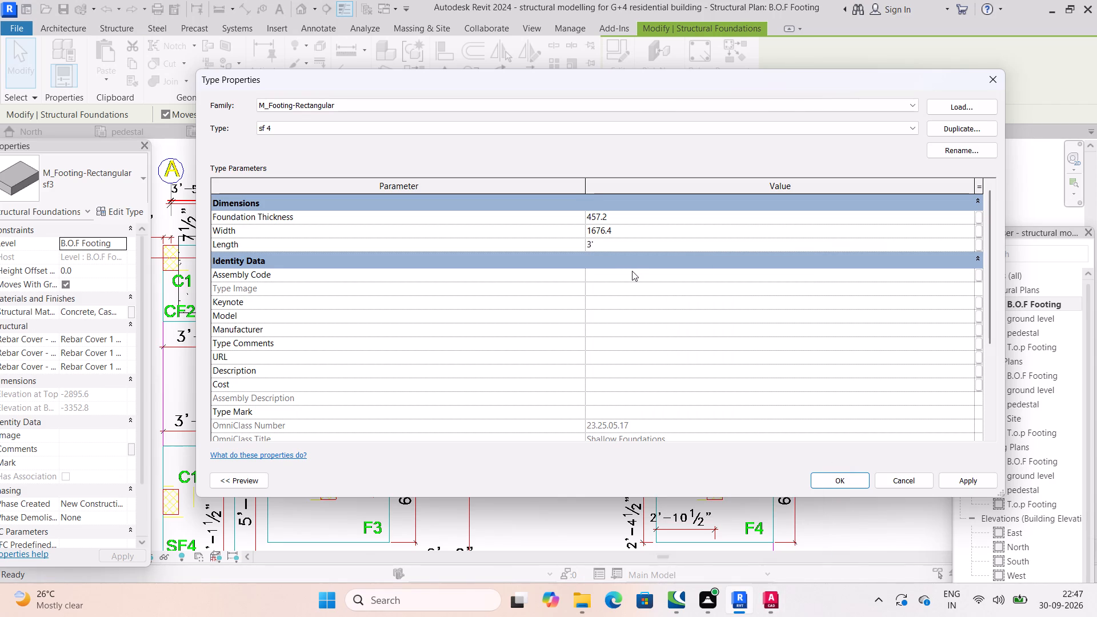
type("6\"")
key("Return")
left_click(977, 480)
left_click(855, 478)
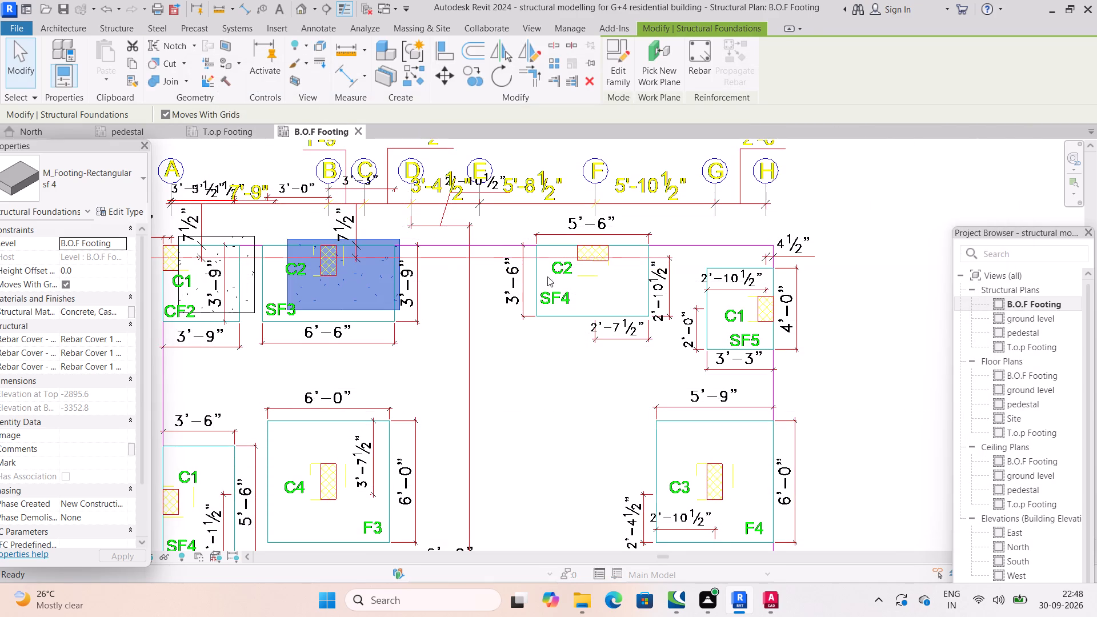
Change the placed footing at the SF3 outline near grids B and 7 back to the sf3 type and deselect it.
scroll(465, 305, "down", 2)
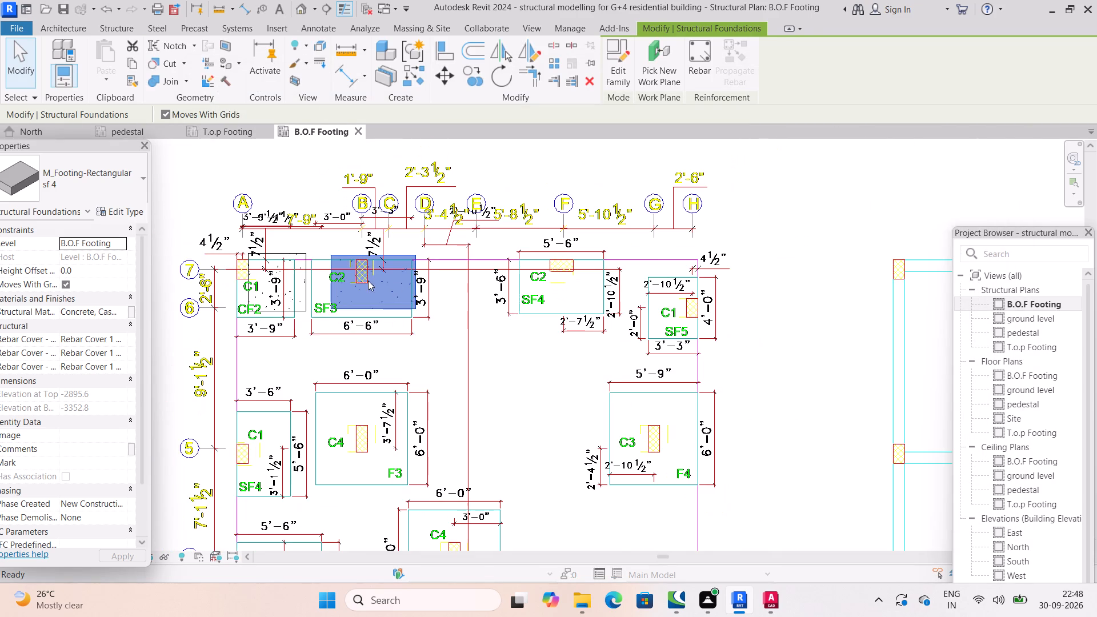
scroll(381, 286, "down", 3)
scroll(404, 279, "up", 4)
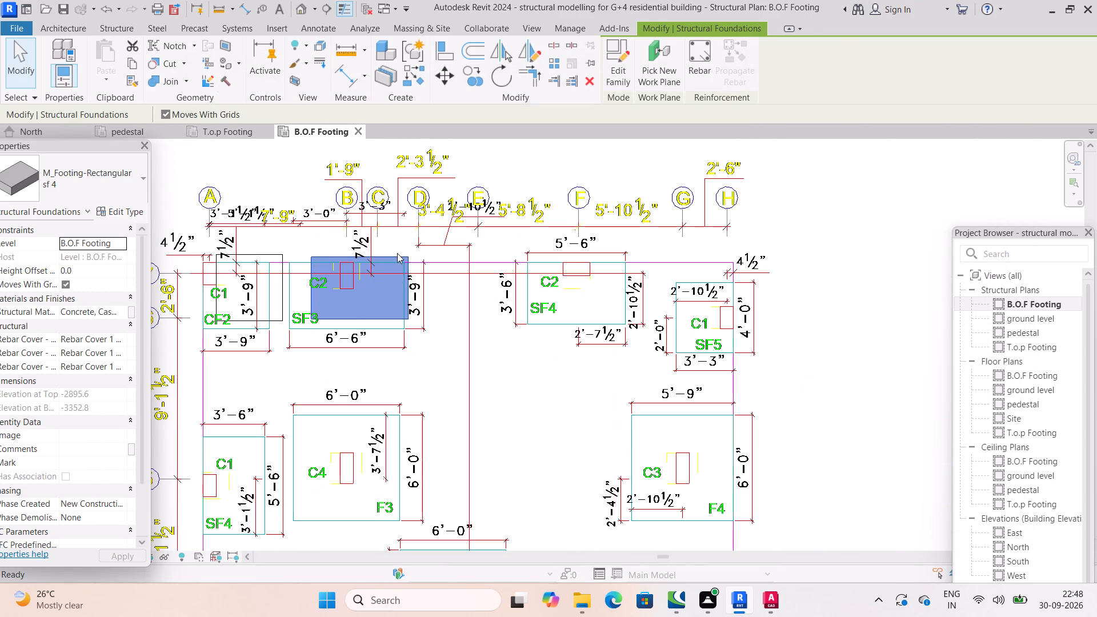
left_click(435, 253)
left_click(404, 257)
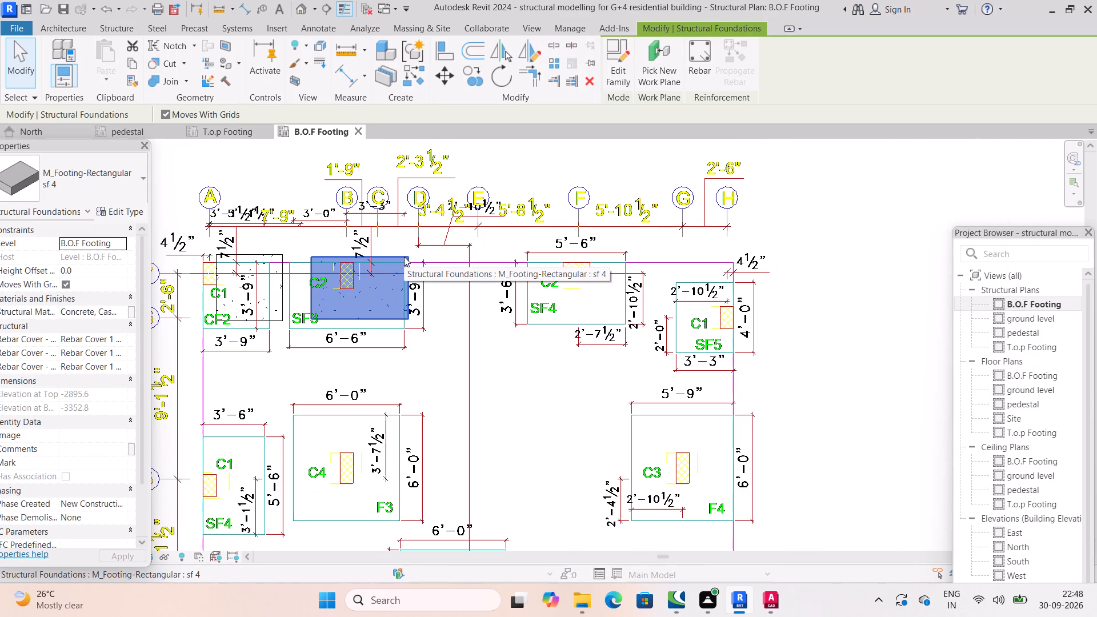
scroll(404, 257, "down", 2)
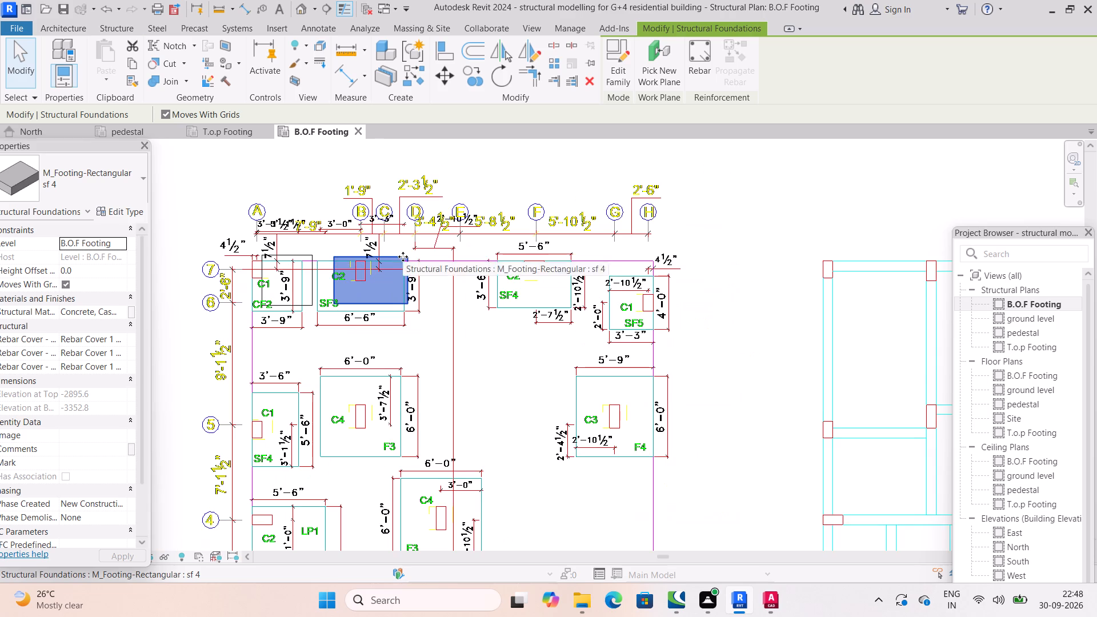
left_click(124, 186)
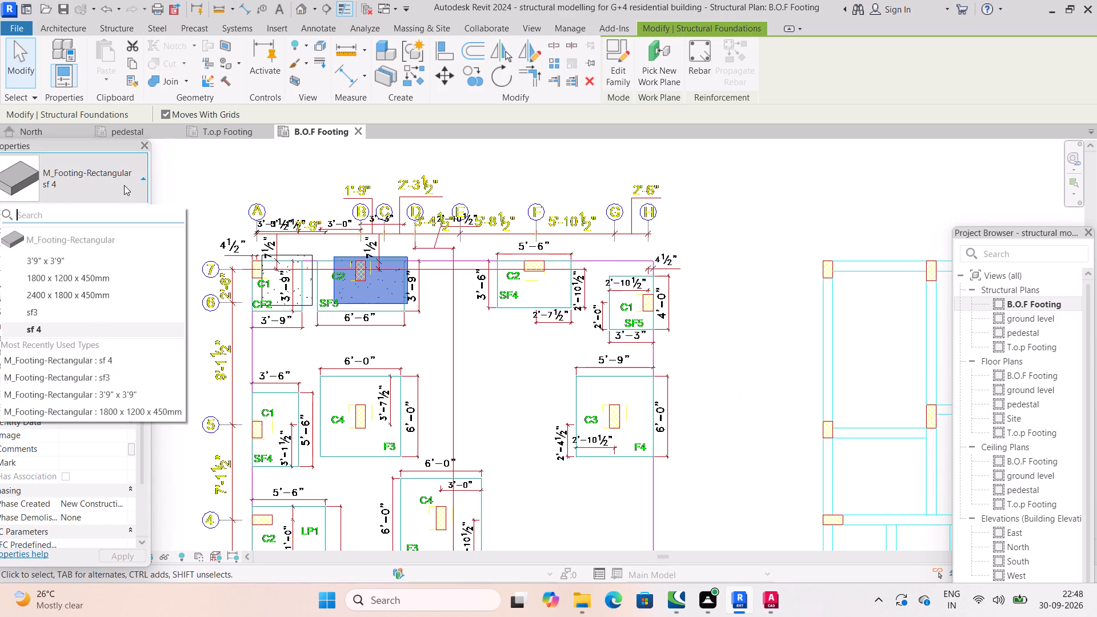
left_click_drag(80, 314, 85, 312)
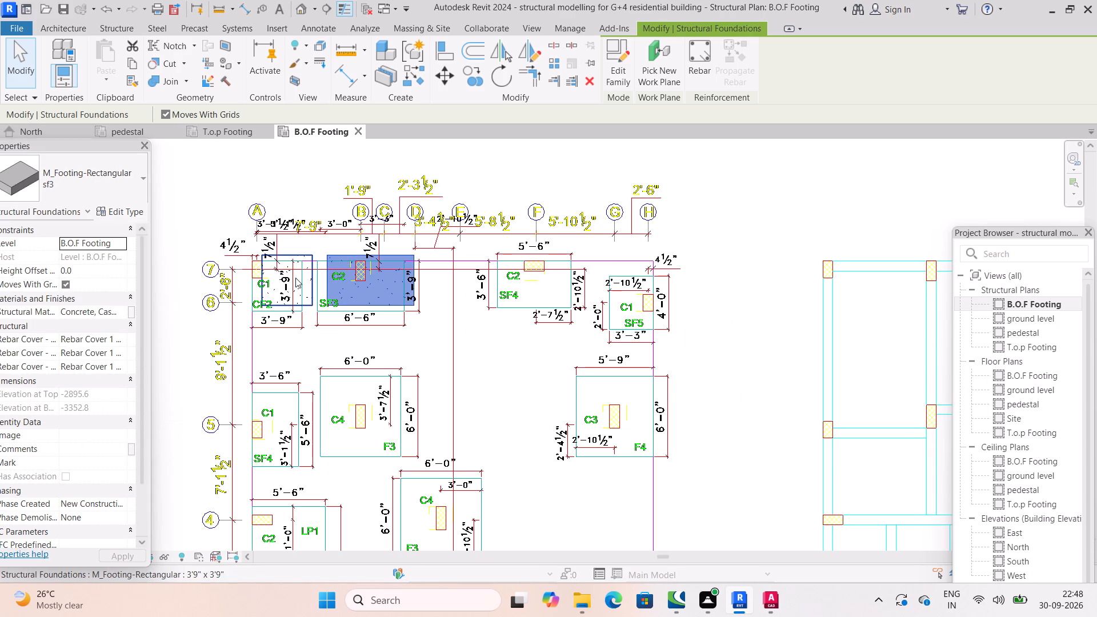
left_click(462, 243)
left_click(728, 196)
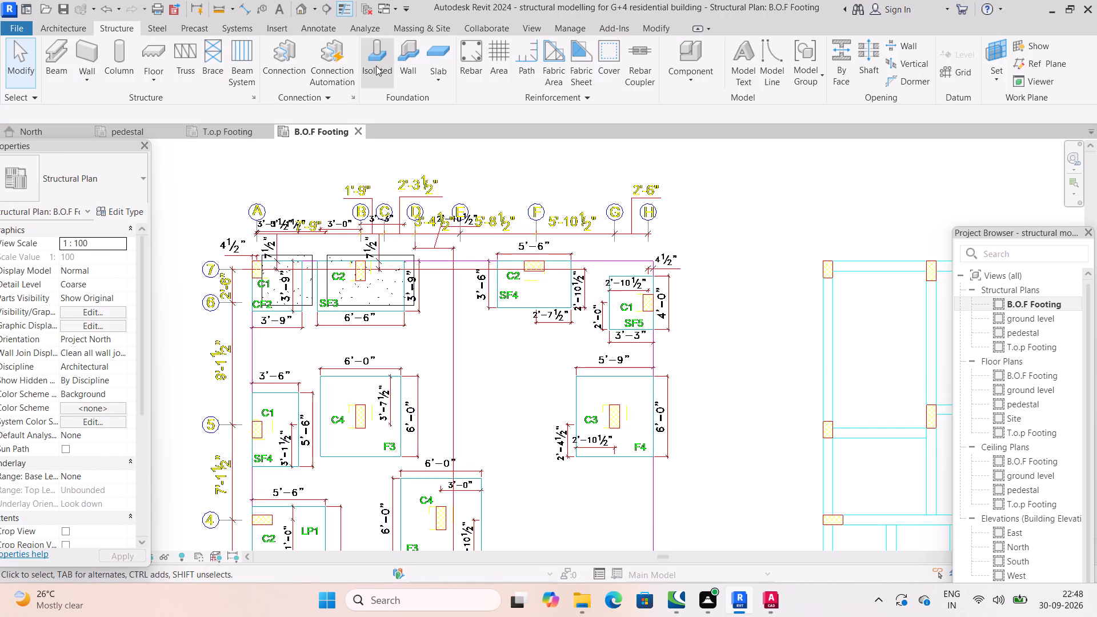
Place an isolated sf 4 footing roughly over the SF4 outline around column C2 near grids F and 7.
left_click(379, 57)
left_click(105, 174)
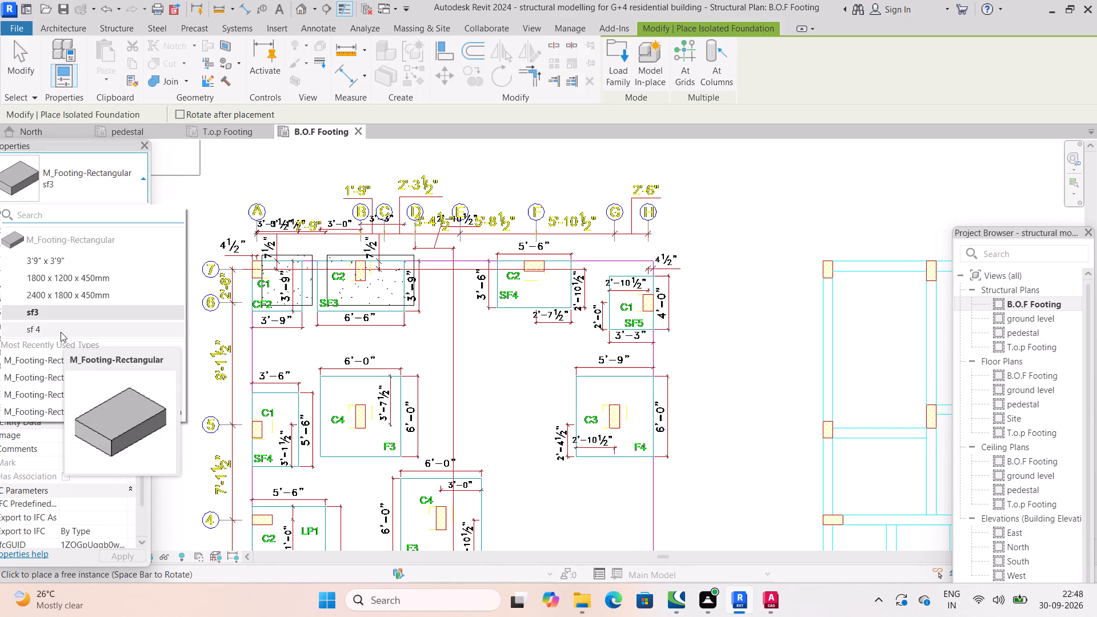
left_click(61, 332)
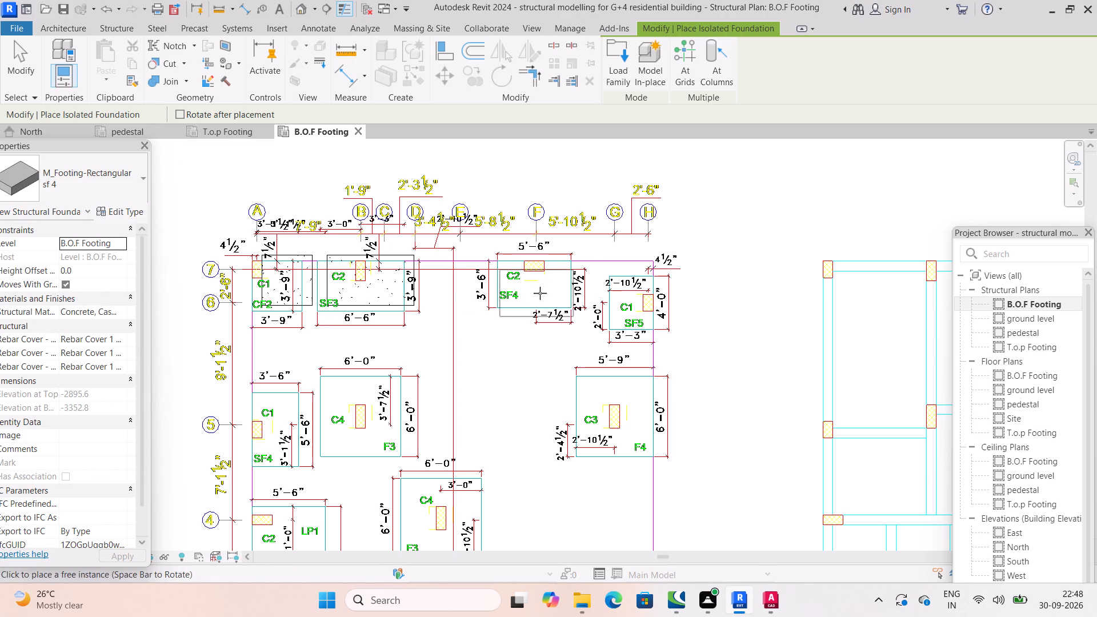
scroll(537, 277, "up", 5)
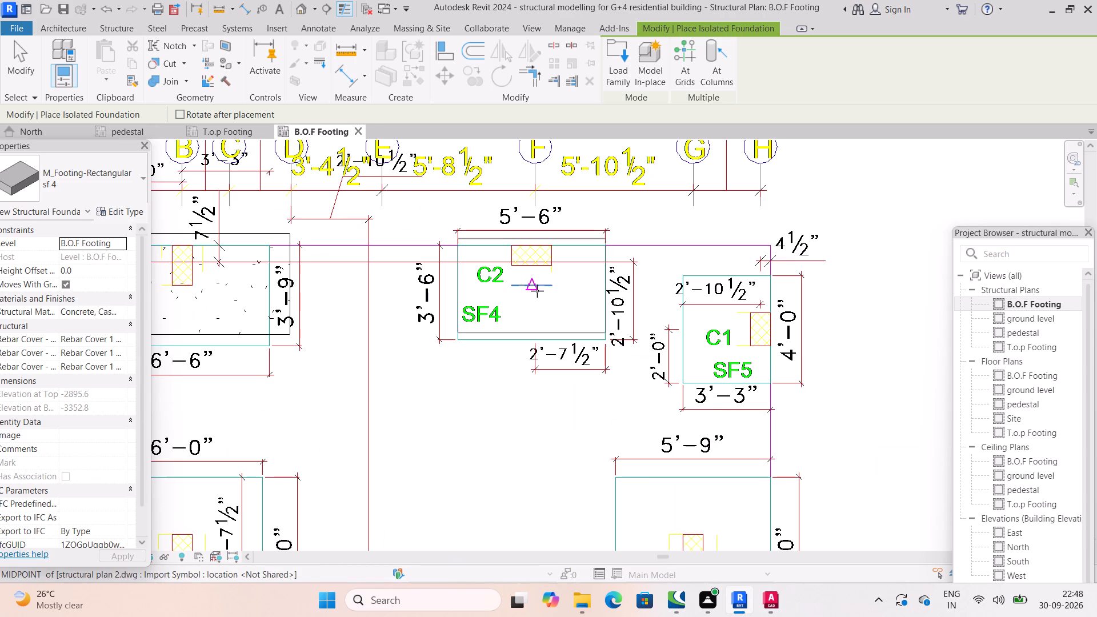
left_click(502, 303)
Place a rotated isolated sf 4 footing roughly over the SF4 outline around column C1 near grids A and 5.
middle_click_drag(524, 351, 542, 234)
scroll(526, 317, "down", 3)
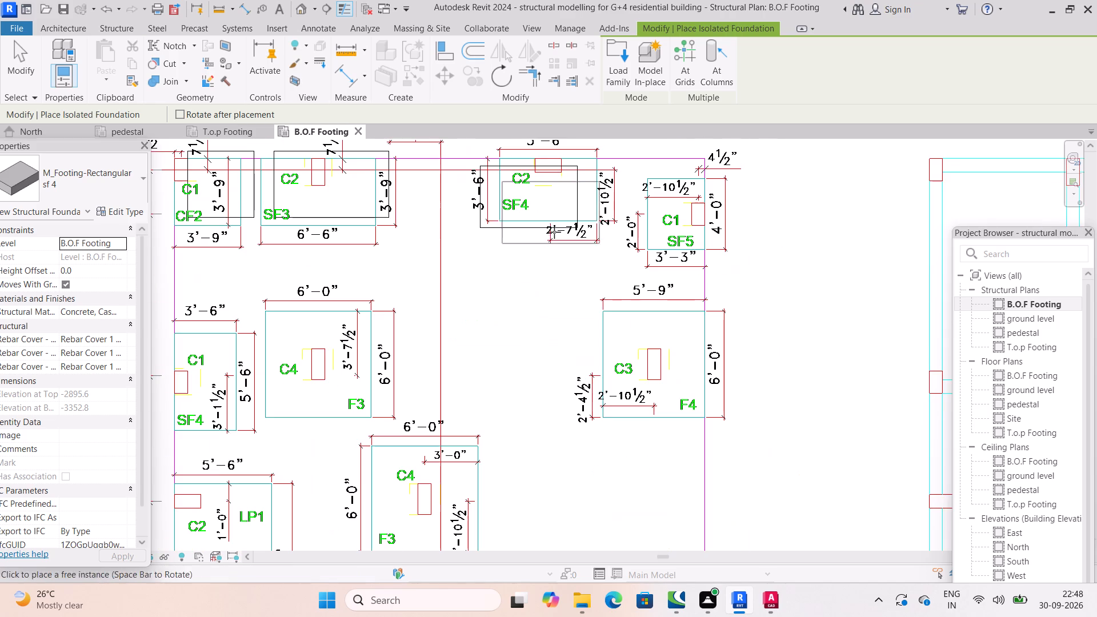
scroll(456, 345, "down", 1)
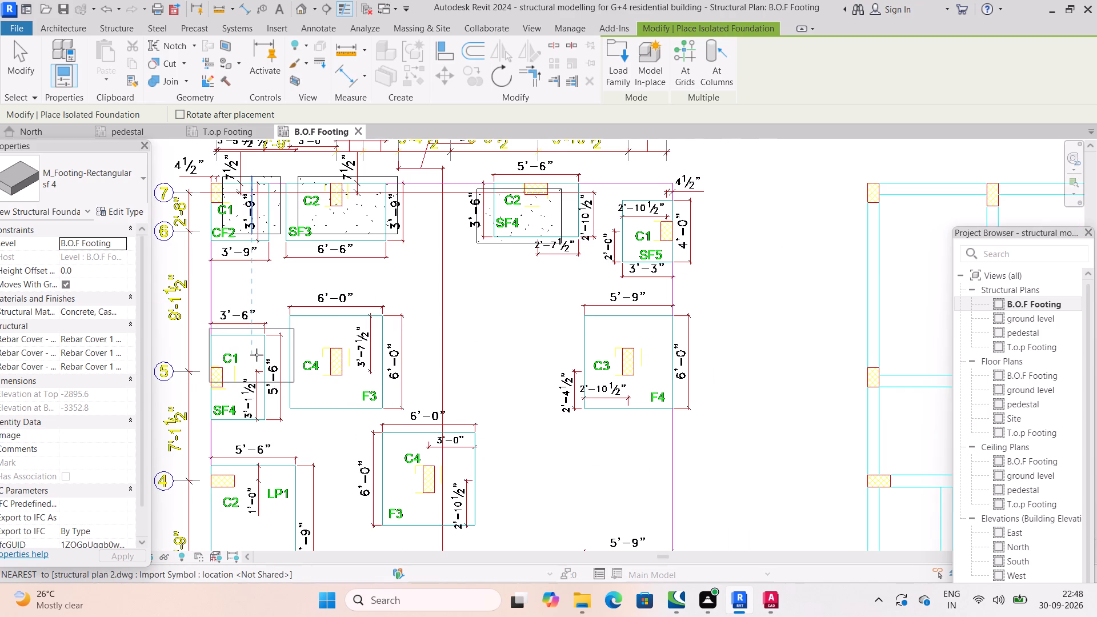
key("space")
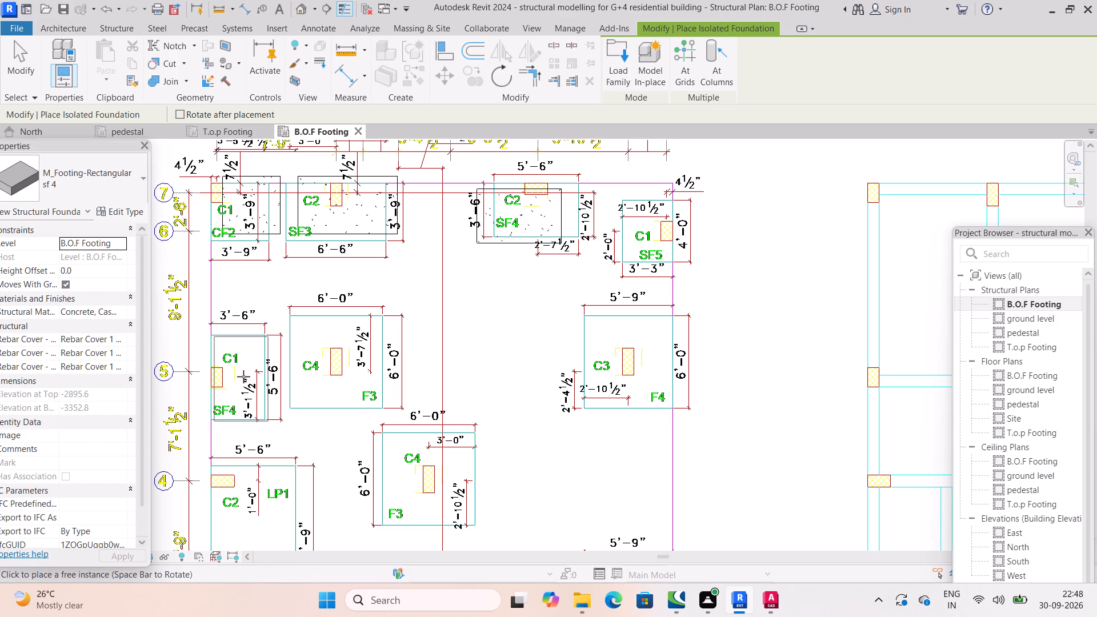
left_click(245, 367)
Examine the remaining footing outlines on the B.O.F Footing plan, from grid 1 up to grid 7, ending the footing placement.
scroll(430, 342, "down", 2)
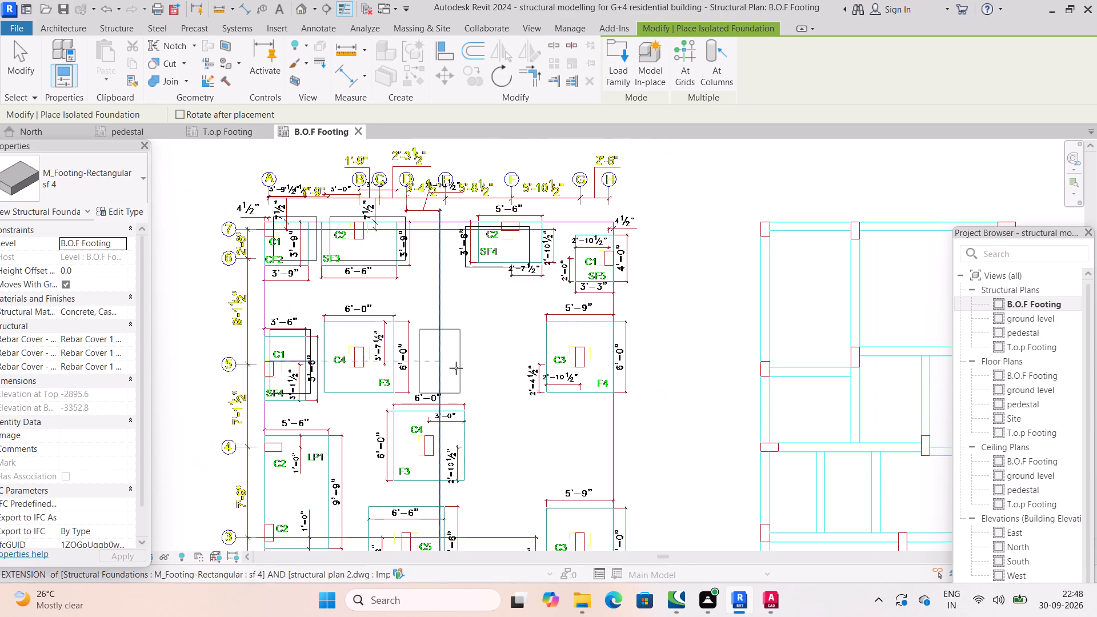
scroll(537, 359, "down", 2)
middle_click_drag(534, 355, 471, 138)
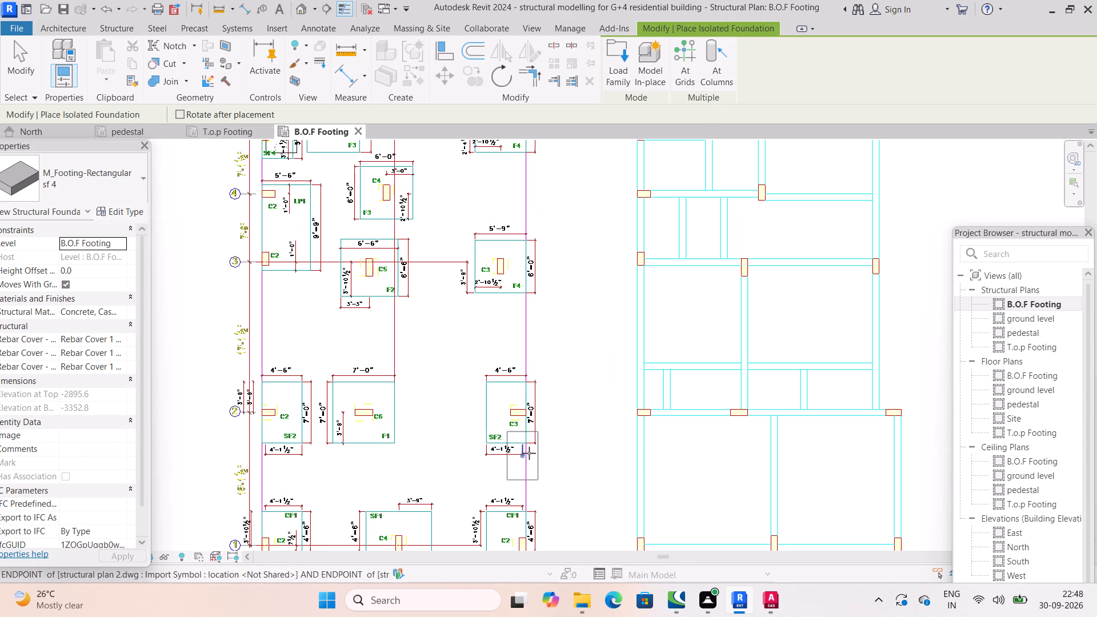
middle_click_drag(490, 460, 453, 342)
scroll(241, 414, "up", 3)
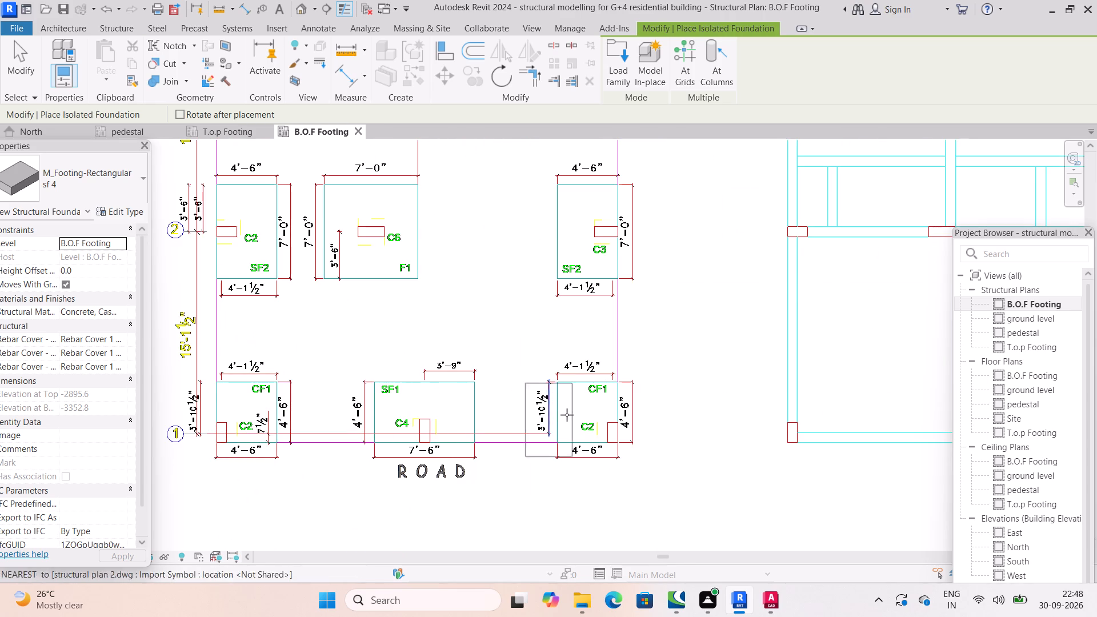
middle_click_drag(486, 366, 494, 436)
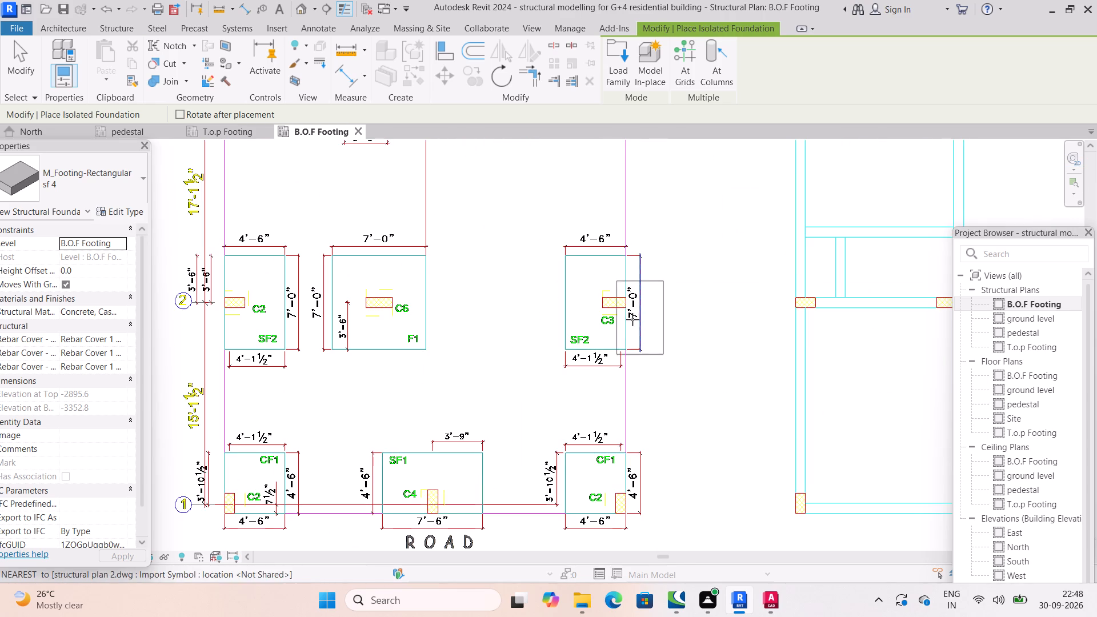
key("Escape")
key("Escape")
middle_click_drag(501, 327, 503, 399)
scroll(501, 334, "down", 3)
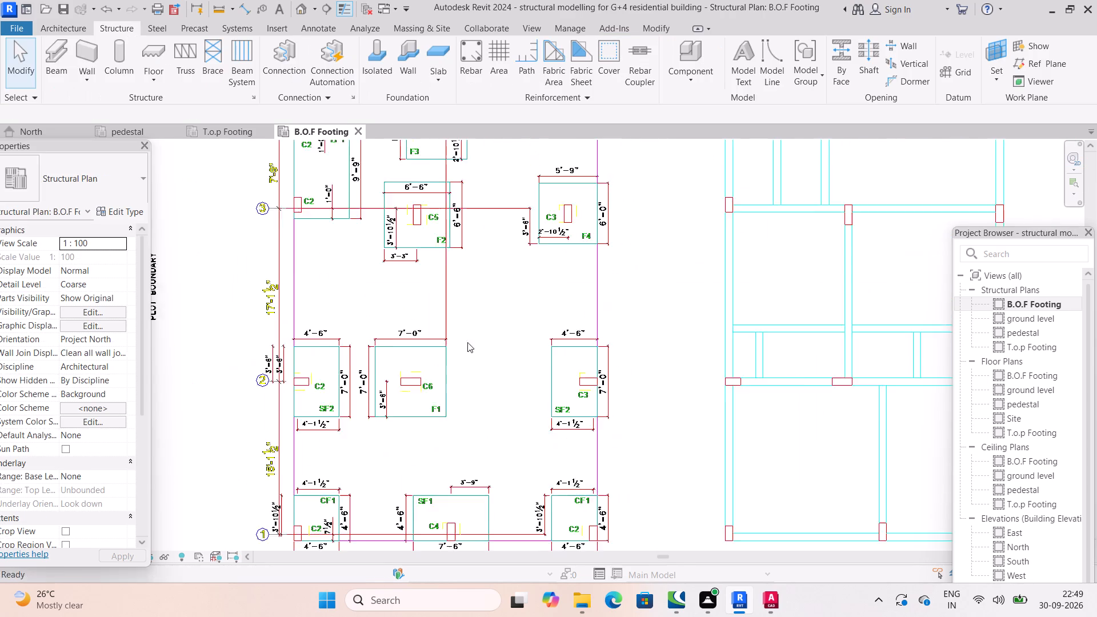
middle_click_drag(448, 298, 472, 395)
middle_click_drag(494, 307, 496, 314)
scroll(496, 314, "down", 1)
middle_click_drag(496, 314, 555, 404)
scroll(466, 274, "up", 5)
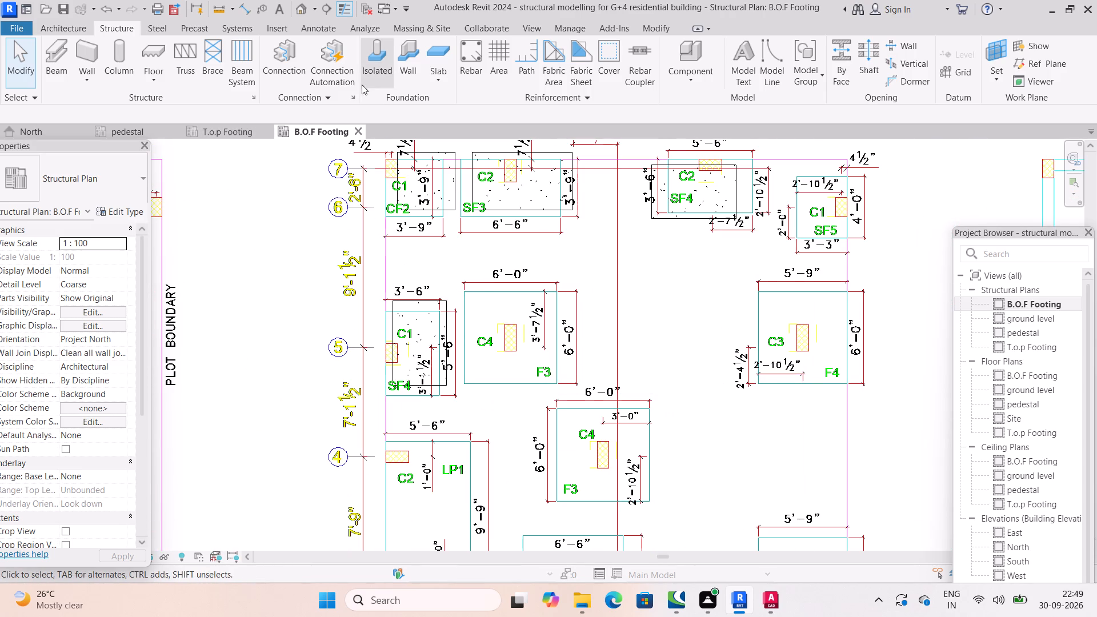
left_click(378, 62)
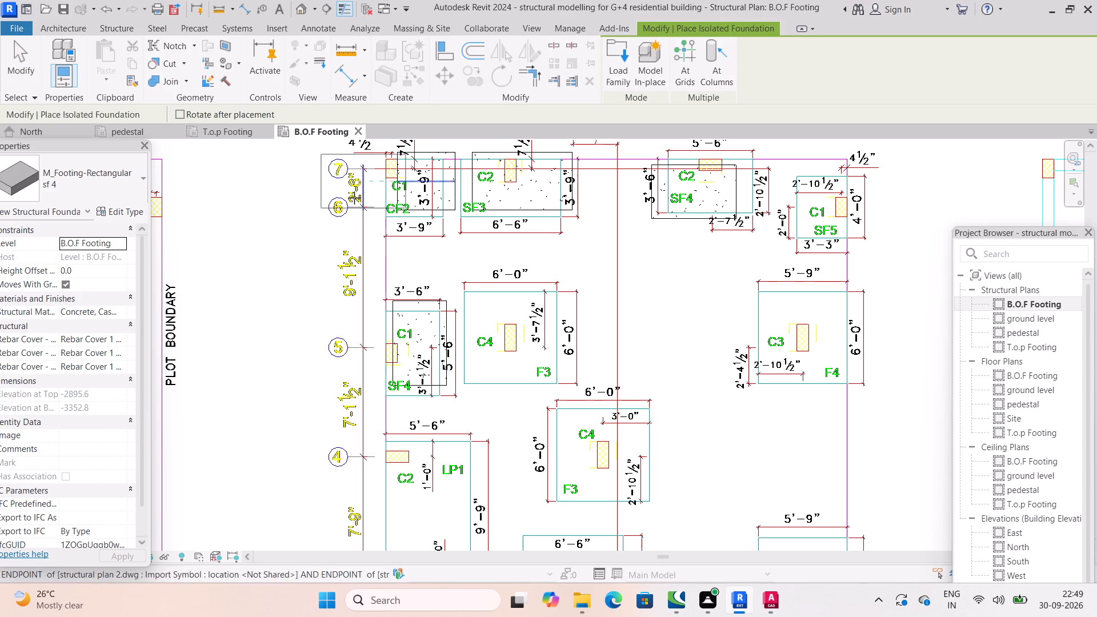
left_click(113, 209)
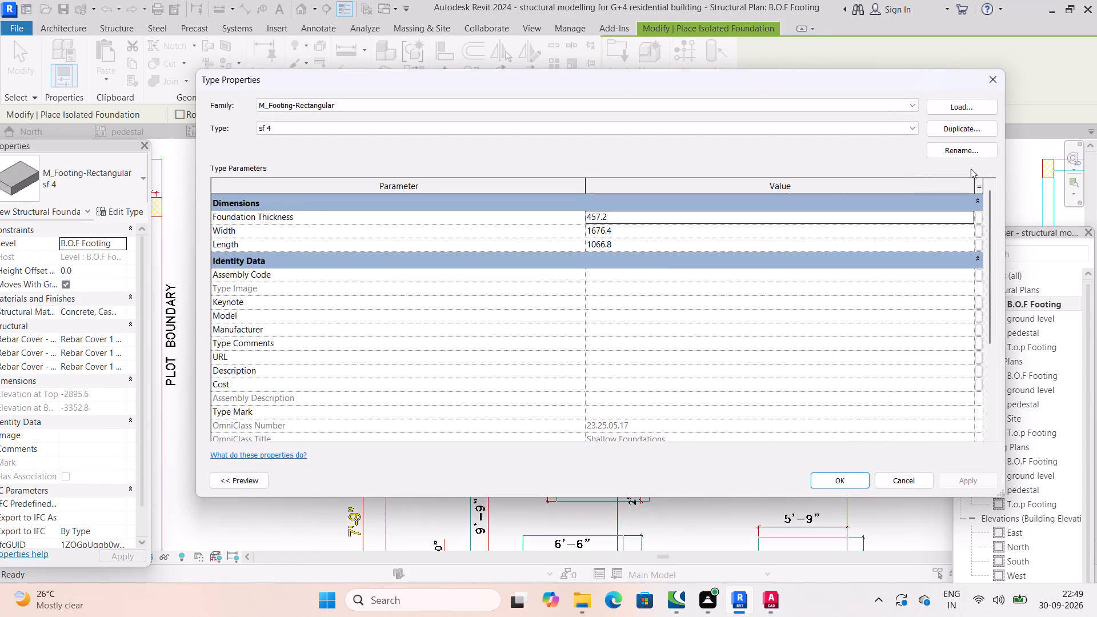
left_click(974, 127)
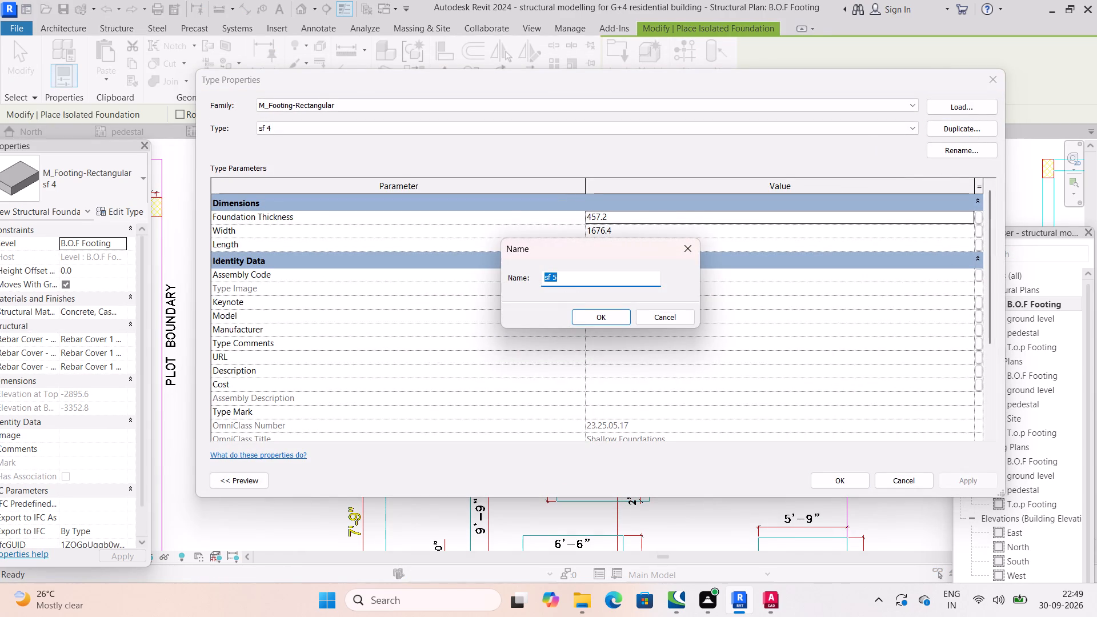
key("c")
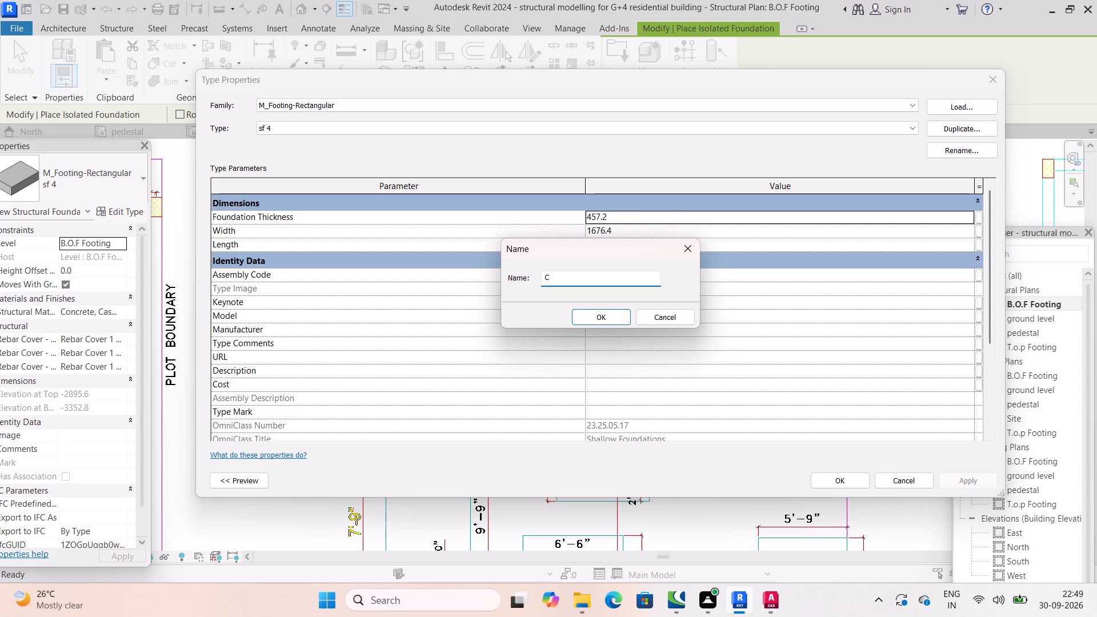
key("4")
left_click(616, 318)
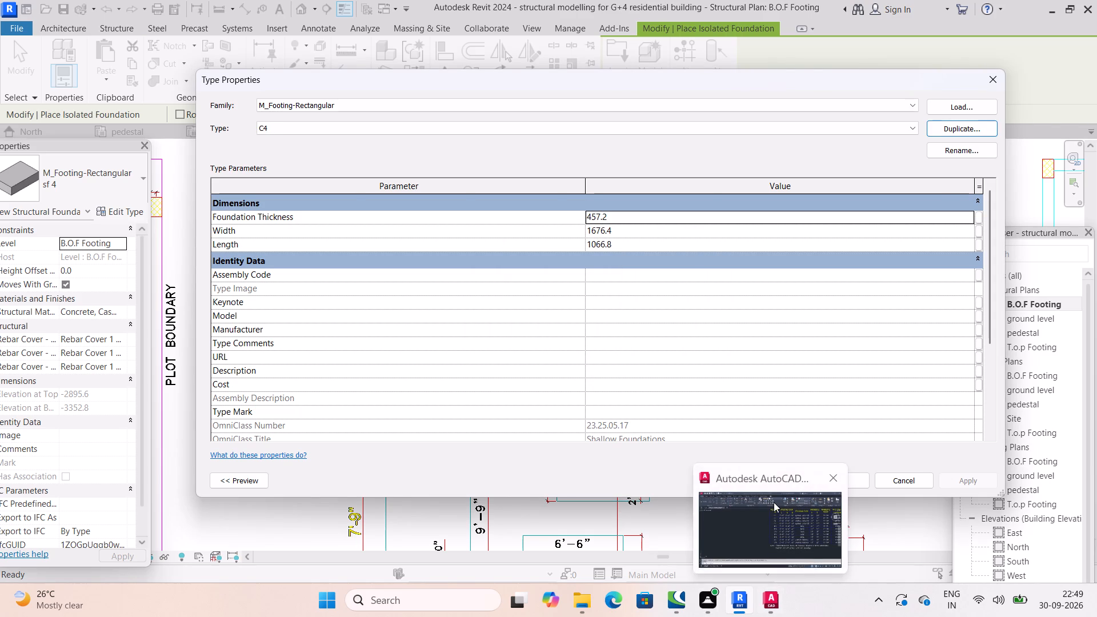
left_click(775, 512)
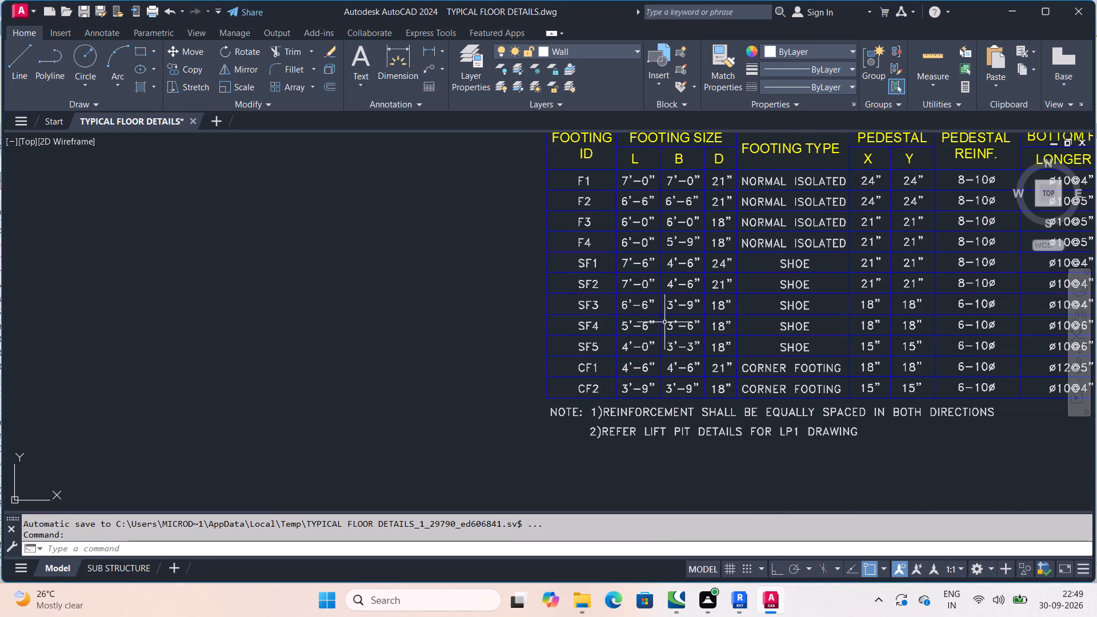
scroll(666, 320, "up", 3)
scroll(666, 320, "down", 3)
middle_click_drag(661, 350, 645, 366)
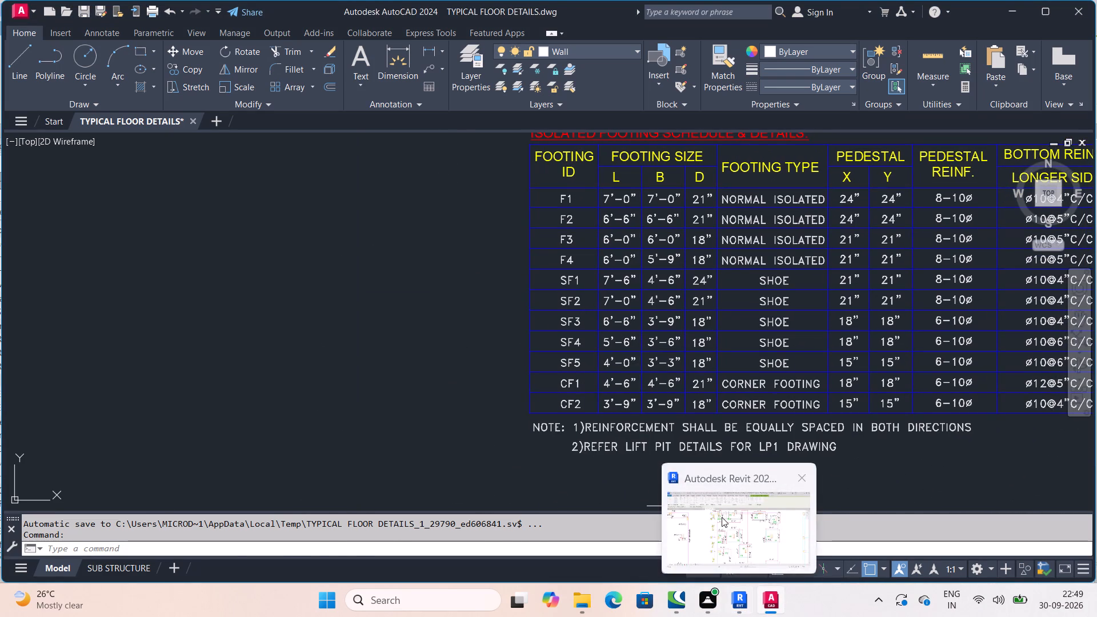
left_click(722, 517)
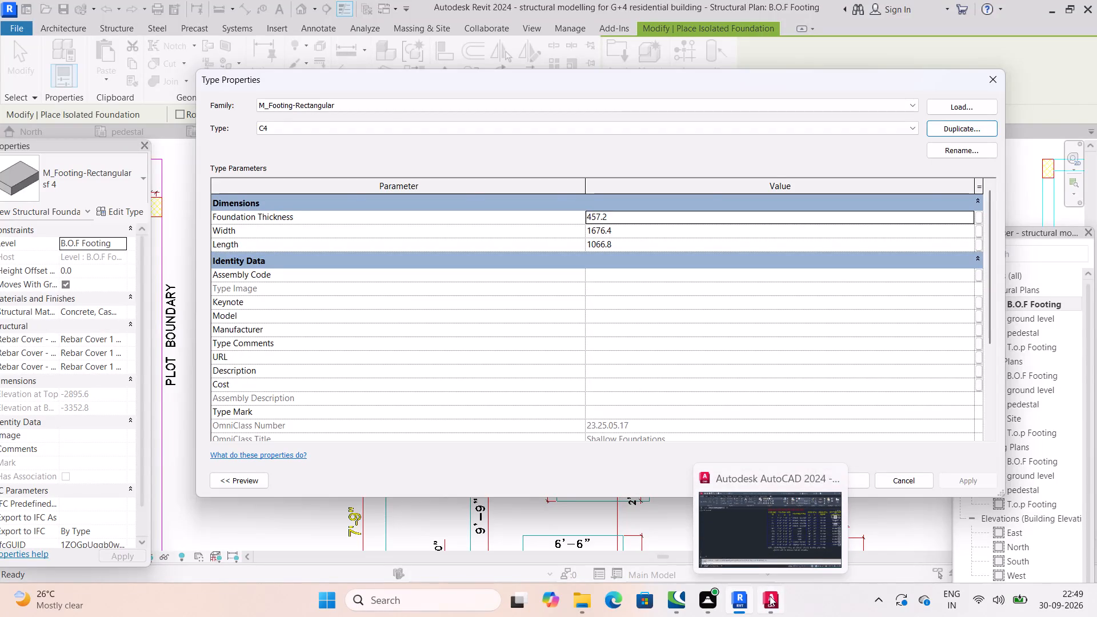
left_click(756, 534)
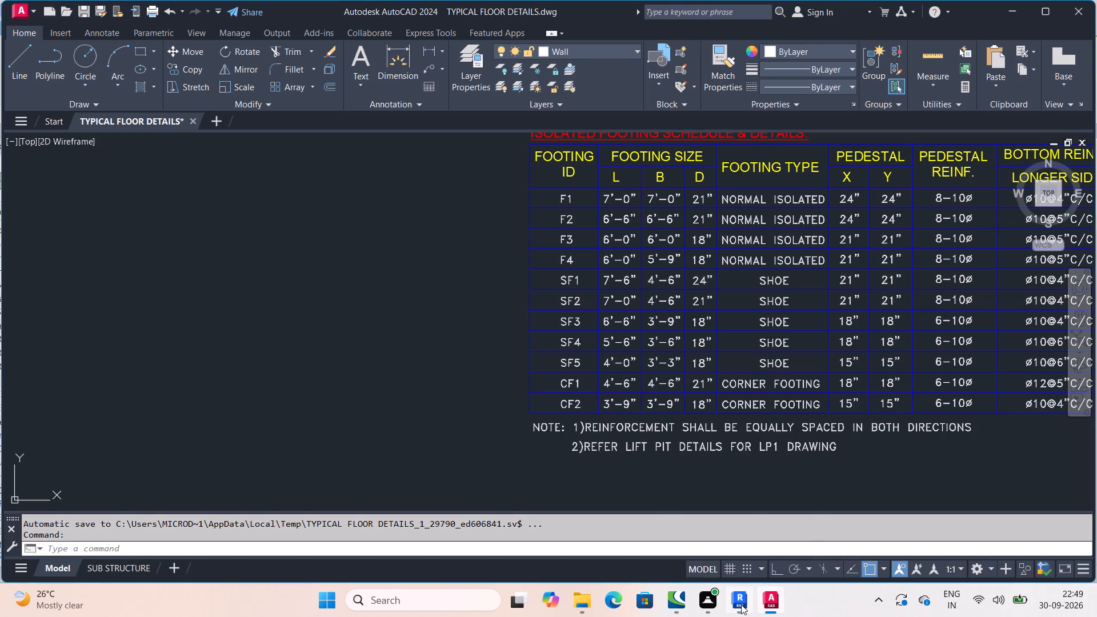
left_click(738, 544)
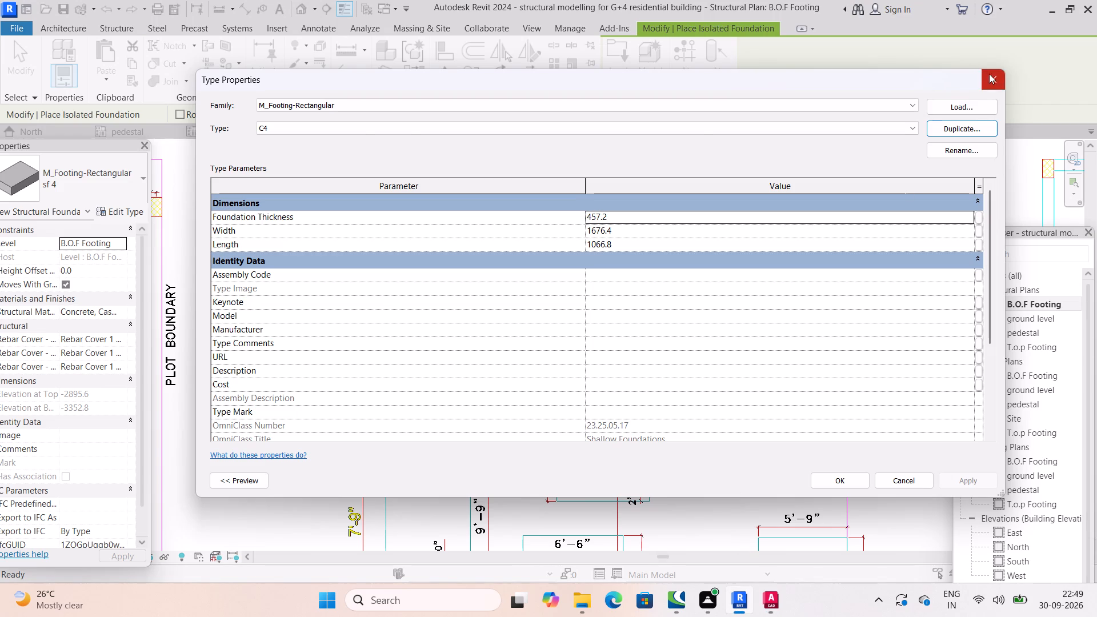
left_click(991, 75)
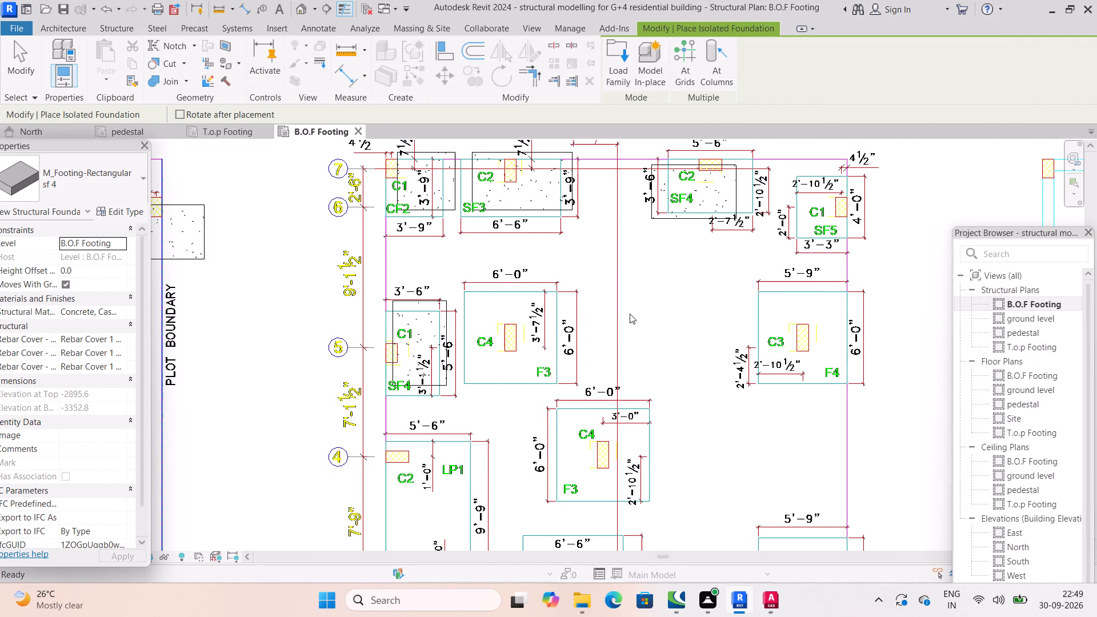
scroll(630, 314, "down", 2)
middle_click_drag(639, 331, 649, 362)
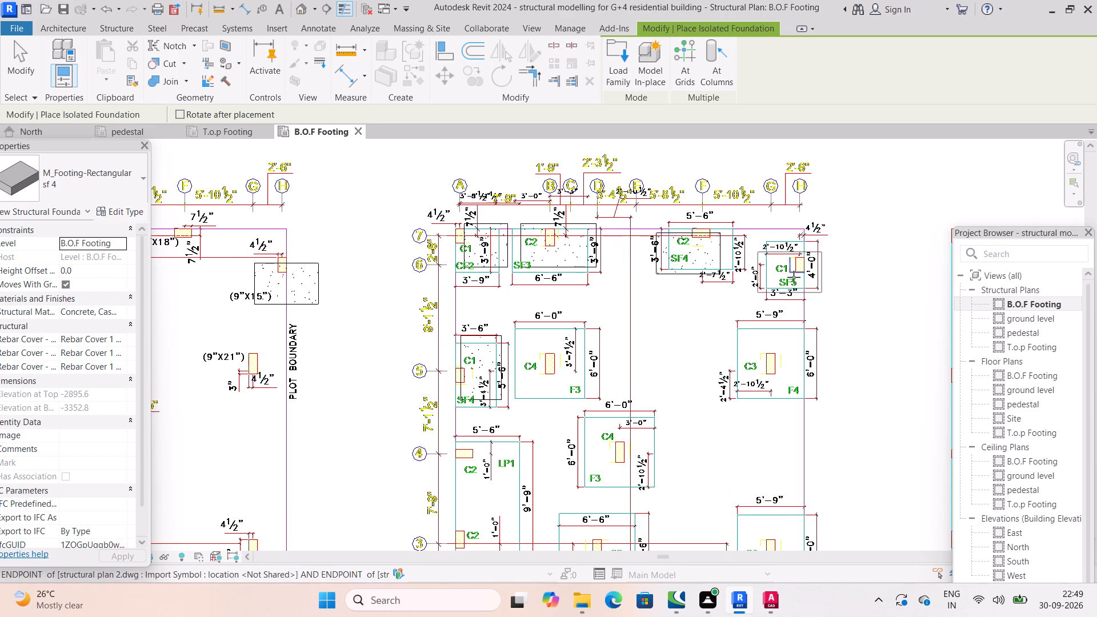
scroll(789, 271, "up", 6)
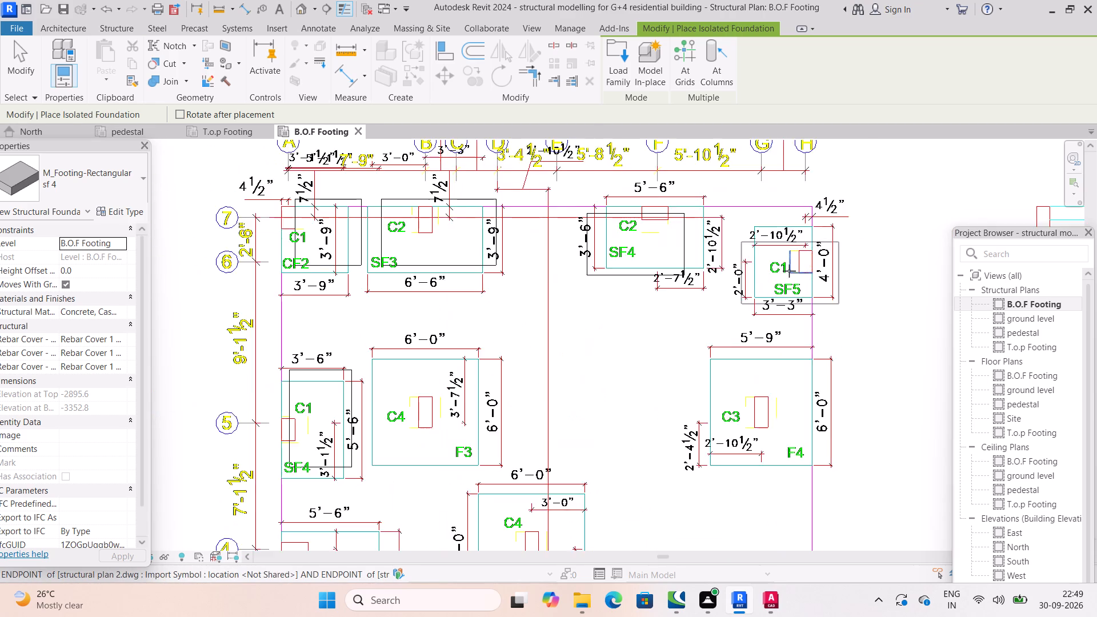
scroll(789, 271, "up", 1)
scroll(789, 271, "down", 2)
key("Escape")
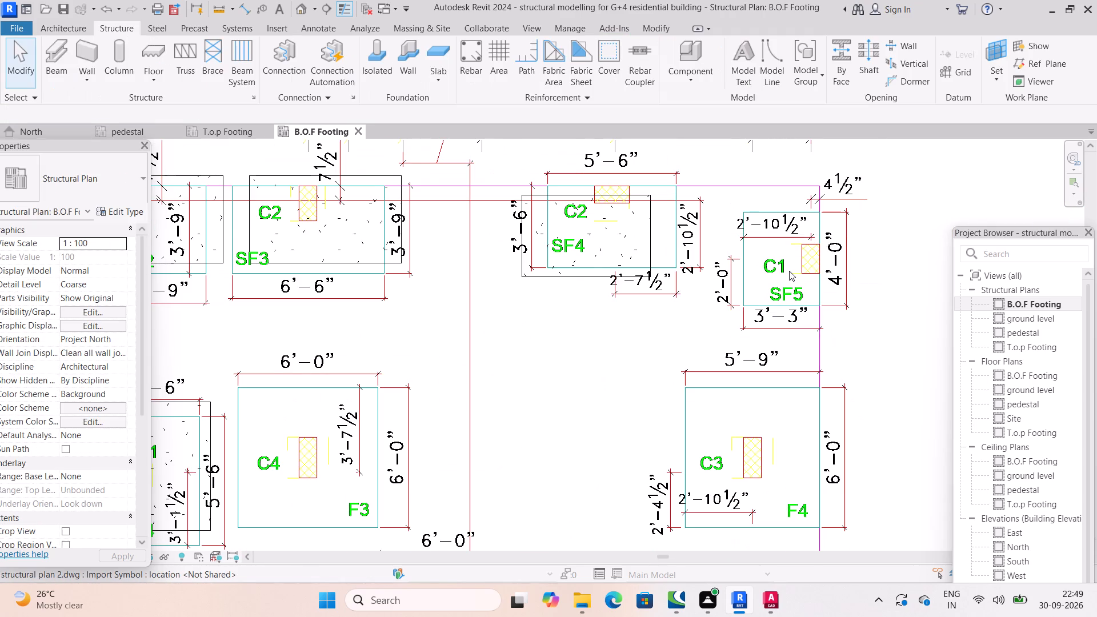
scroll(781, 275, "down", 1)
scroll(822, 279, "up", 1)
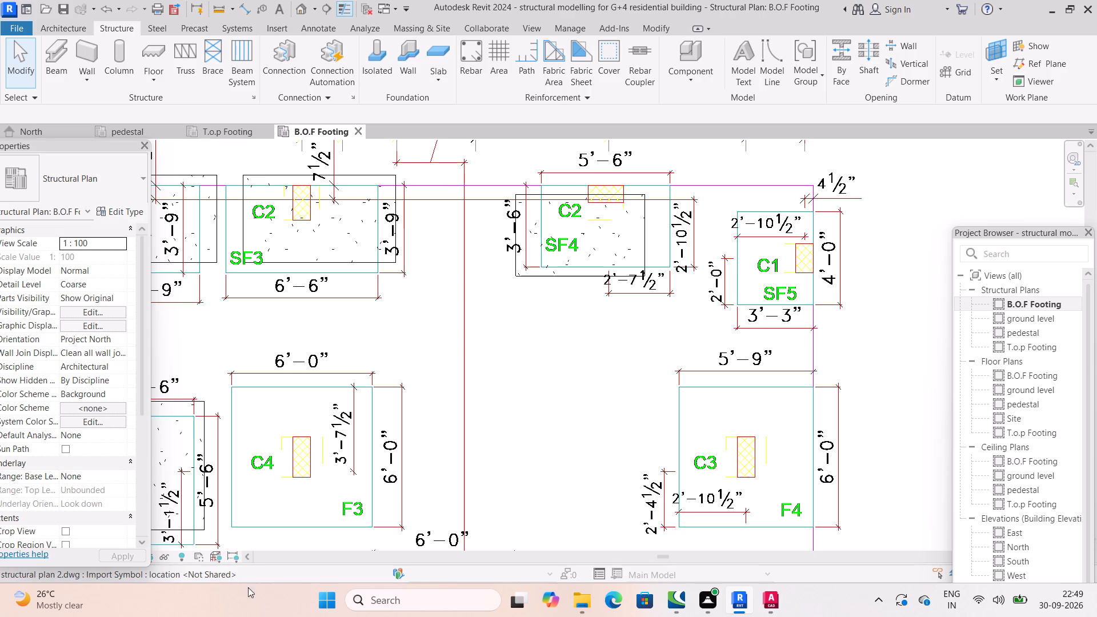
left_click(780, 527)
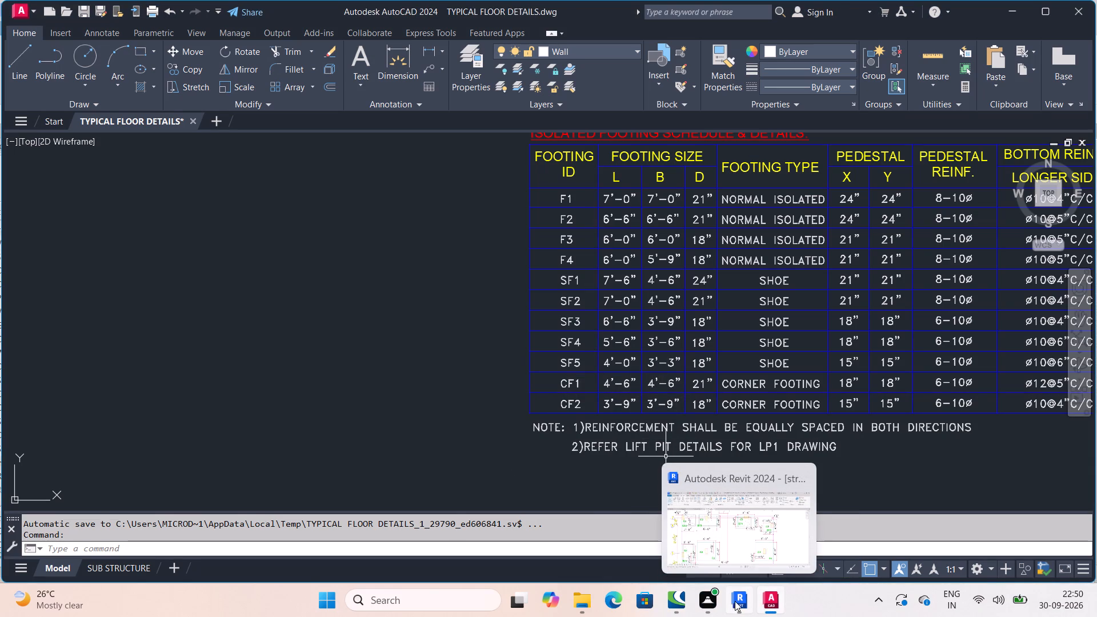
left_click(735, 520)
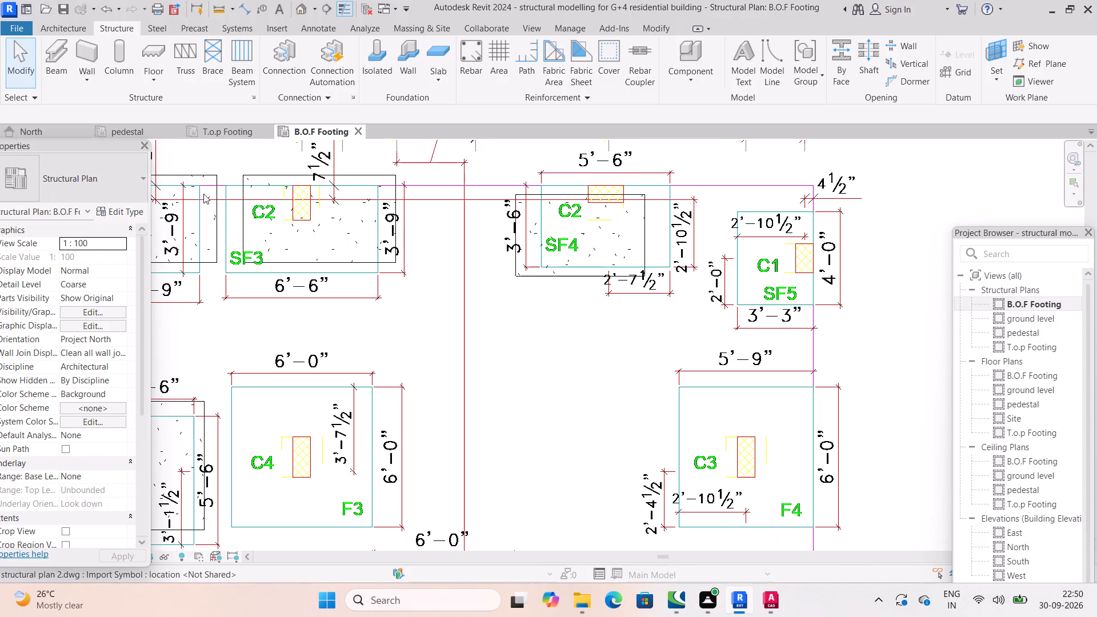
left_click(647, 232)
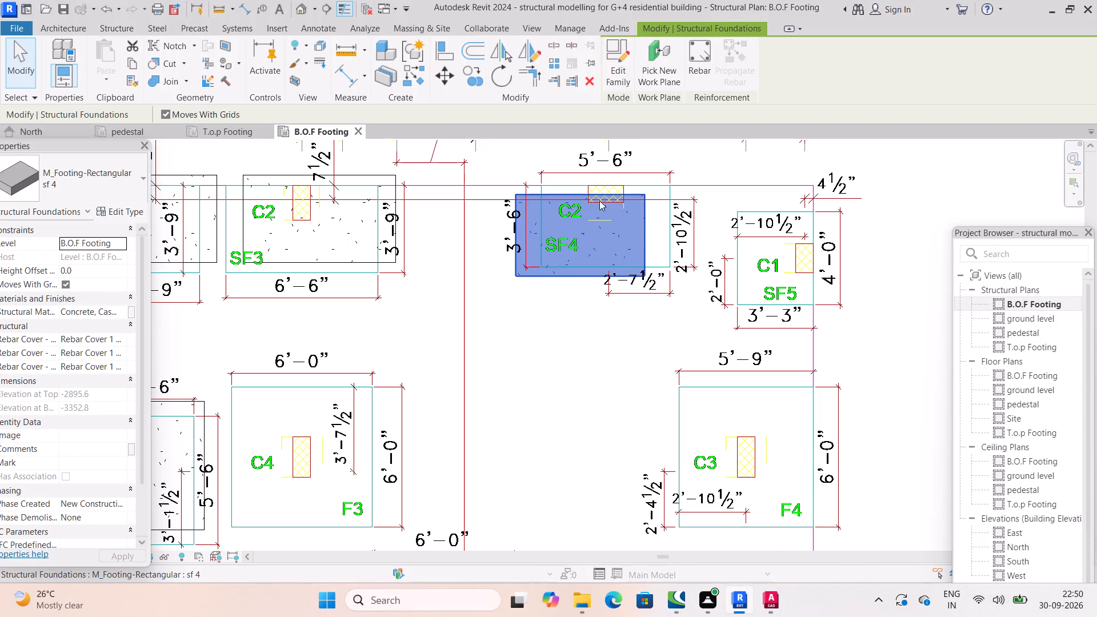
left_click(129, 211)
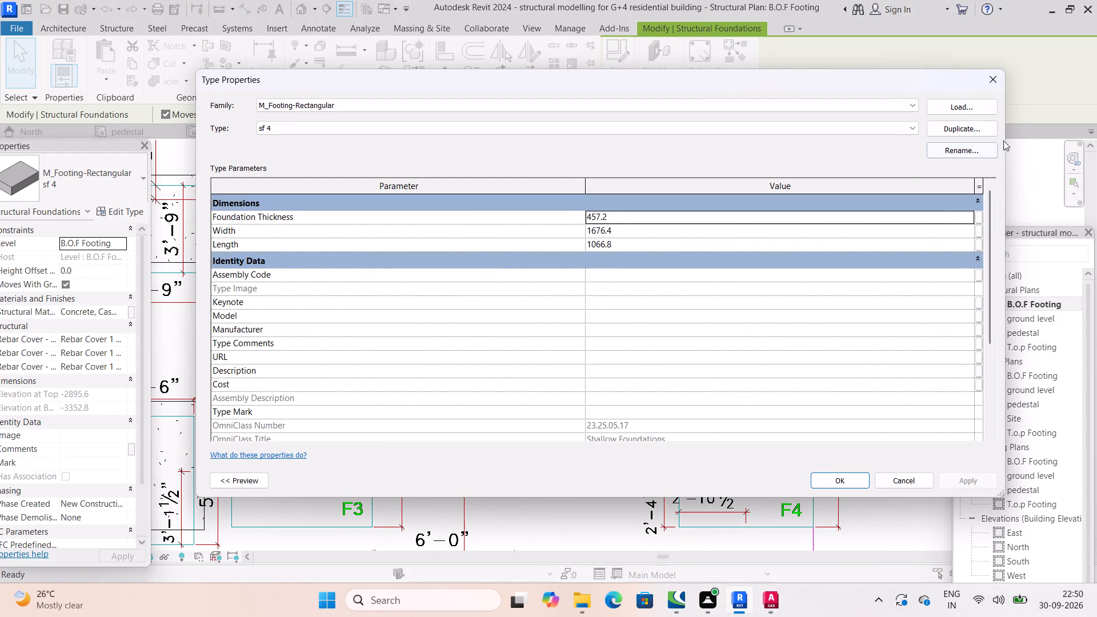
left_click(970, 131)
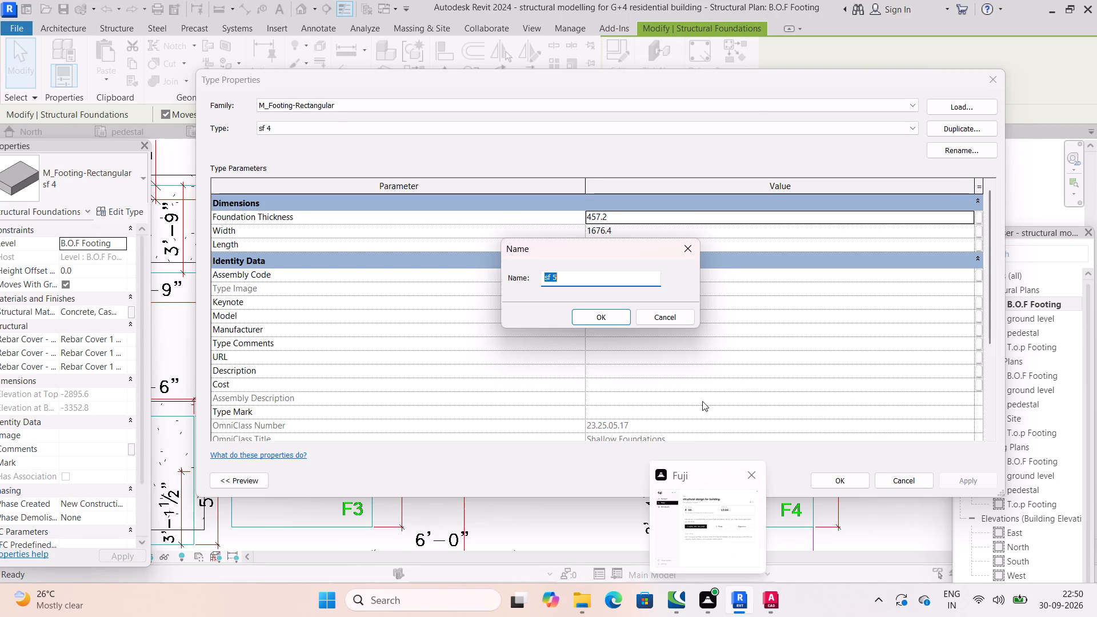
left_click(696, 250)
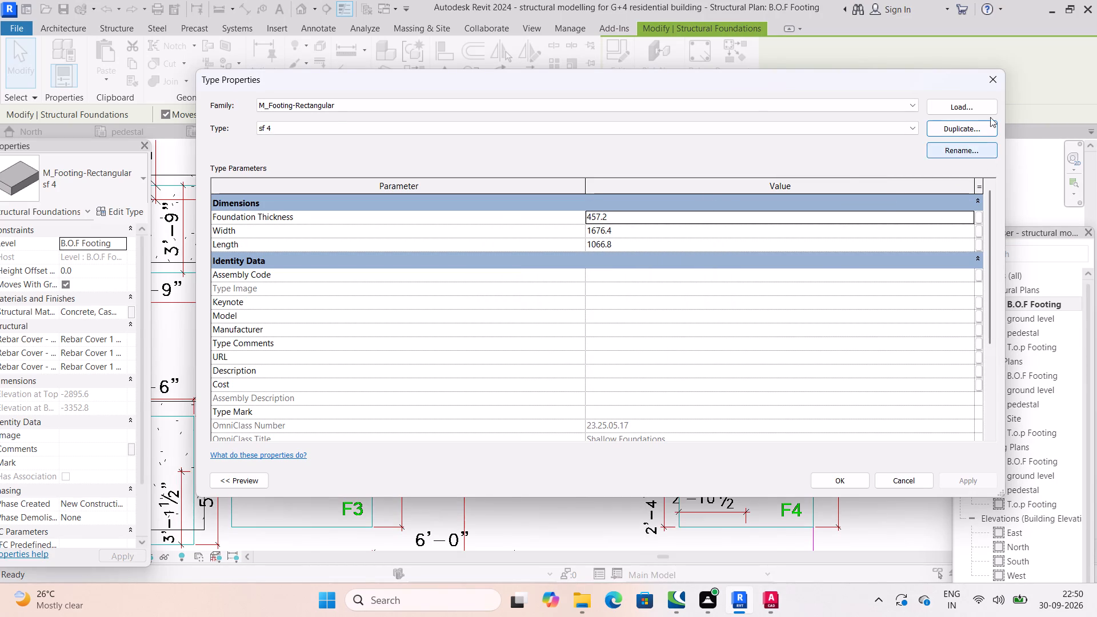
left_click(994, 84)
Save the structural model.
scroll(801, 217, "down", 3)
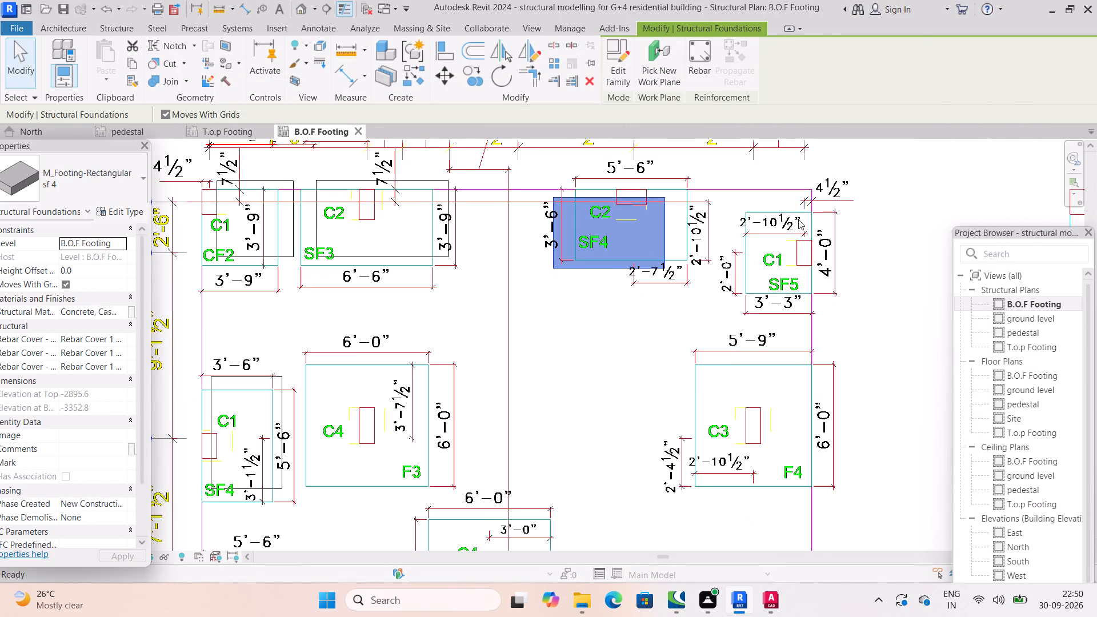
scroll(798, 219, "down", 5)
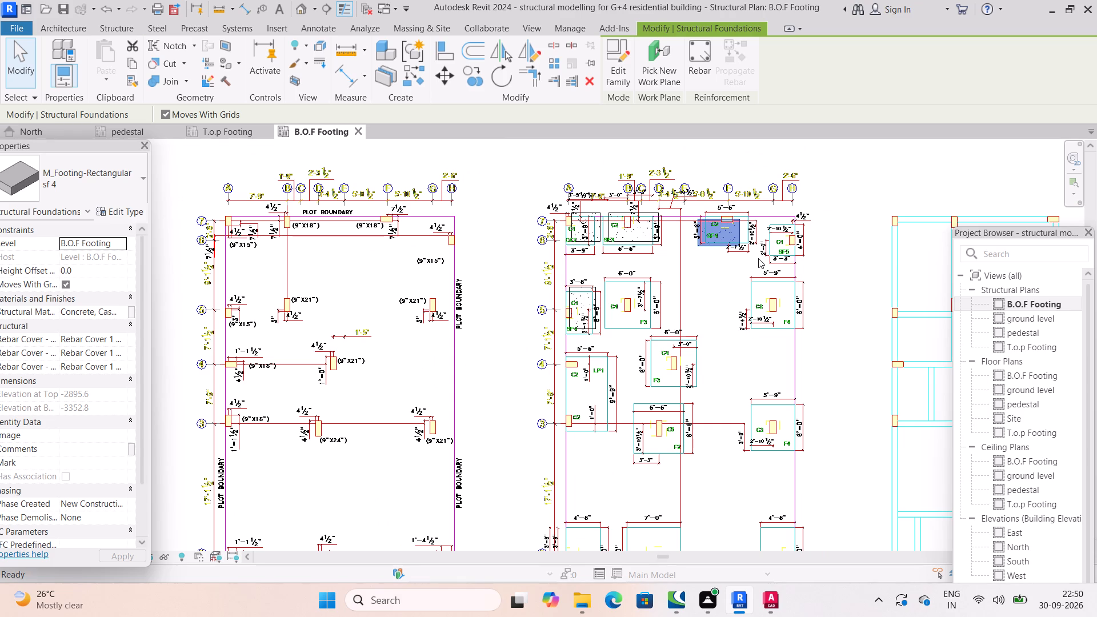
key("ctrl+s")
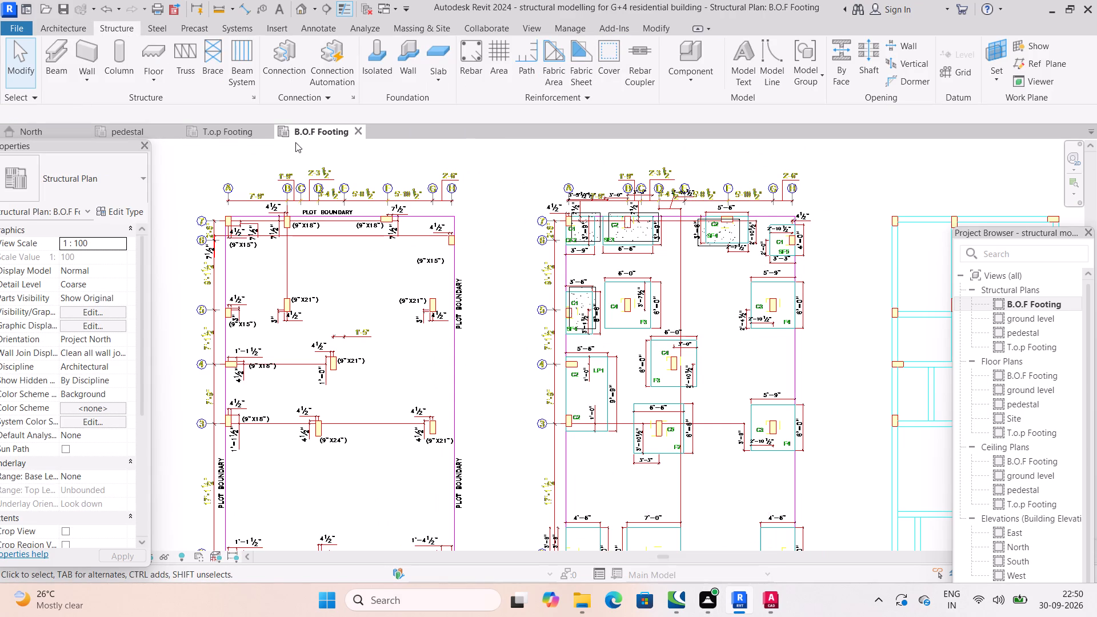
Open the default 3D view of the model.
left_click(312, 7)
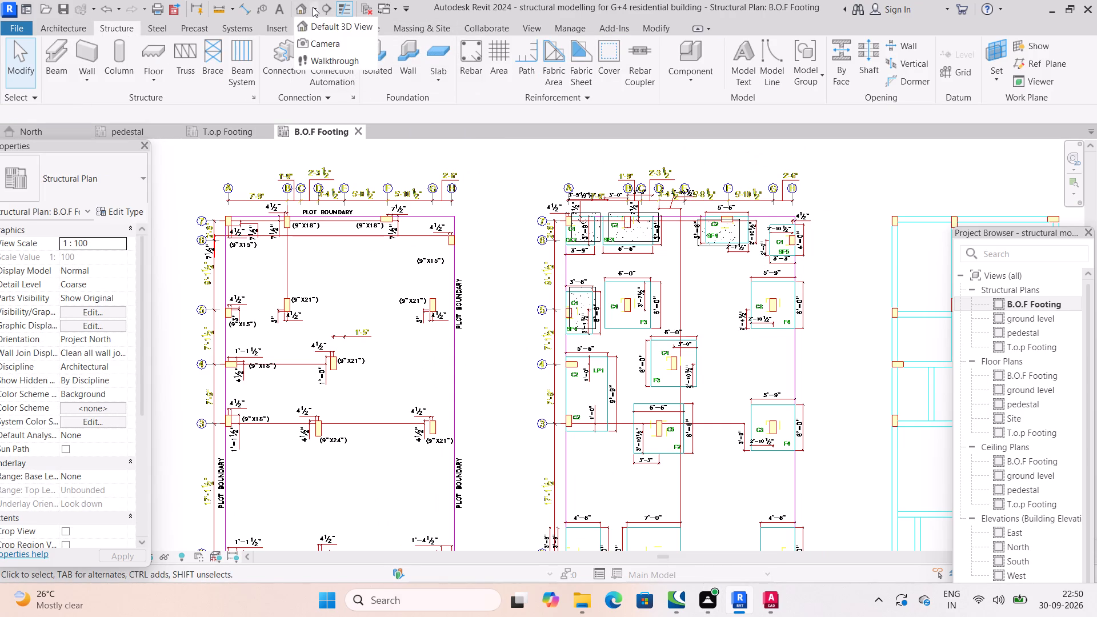
left_click(351, 27)
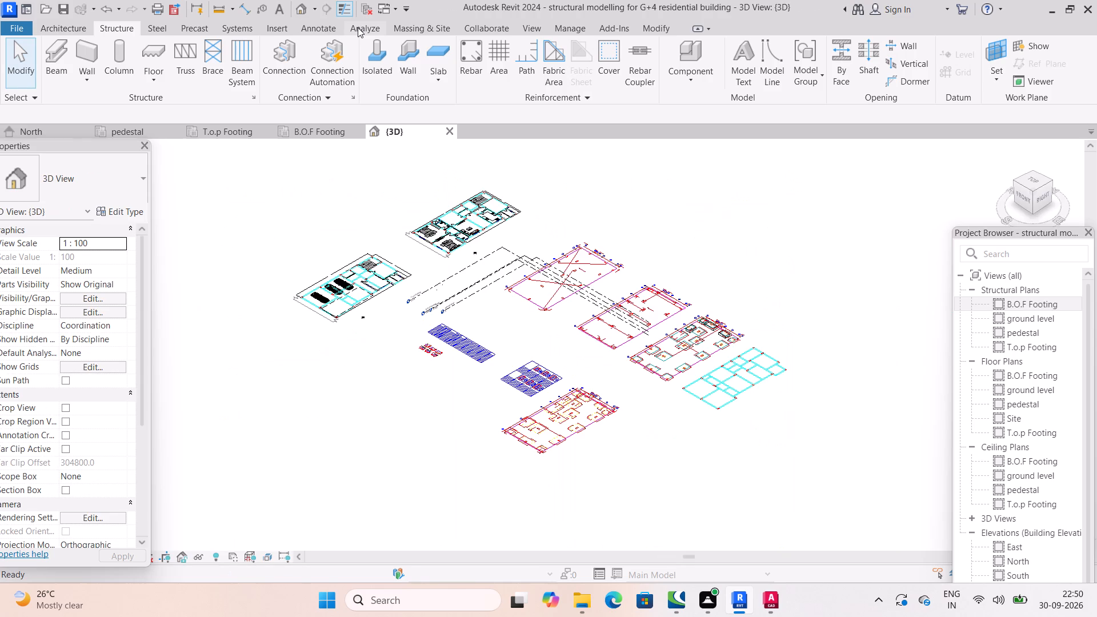
Inspect the placed isolated footings in 3D, from above and side-on, checking their position and depth relative to the imported structural plan.
scroll(650, 346, "up", 4)
scroll(758, 323, "up", 5)
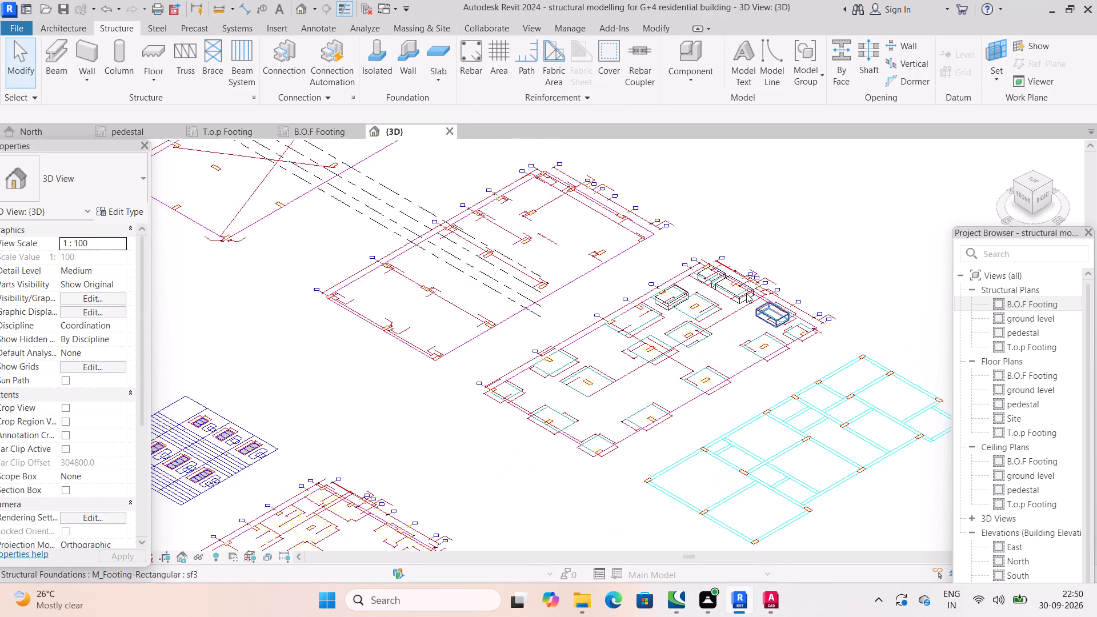
scroll(739, 286, "up", 4)
scroll(647, 294, "up", 5)
middle_click_drag(703, 330, 604, 335)
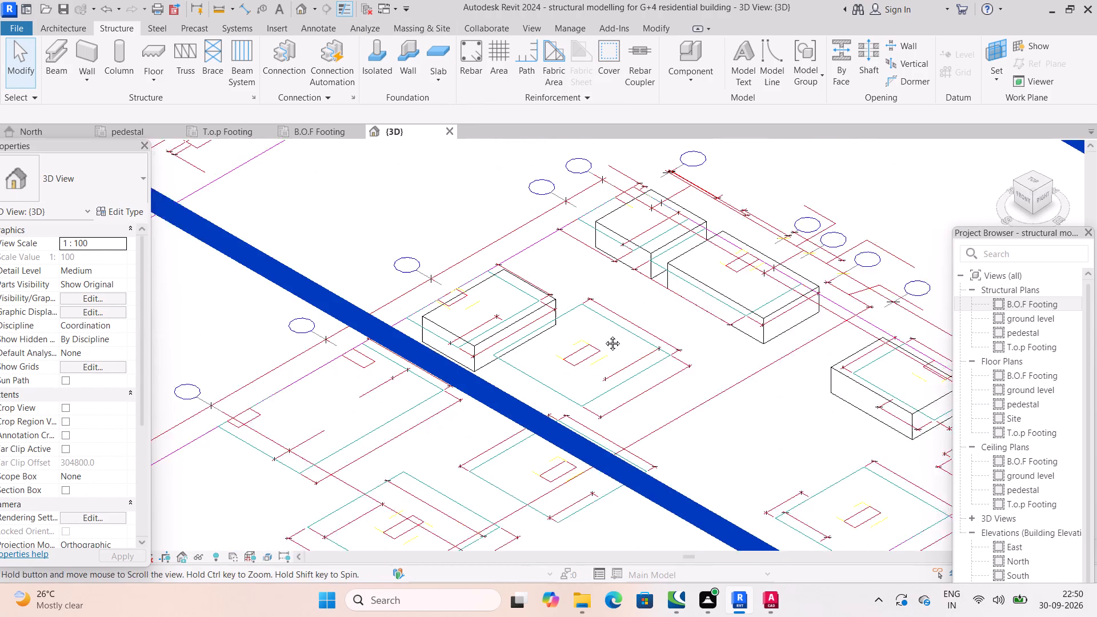
middle_click_drag(604, 335, 588, 328)
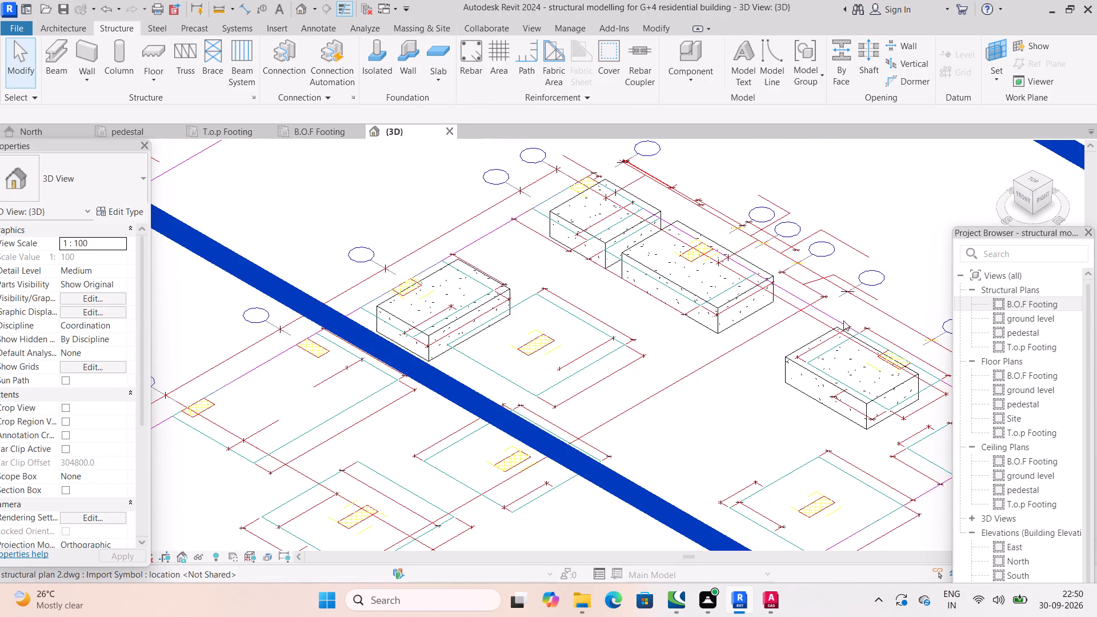
scroll(843, 334, "down", 3)
middle_click_drag(842, 366, 833, 336)
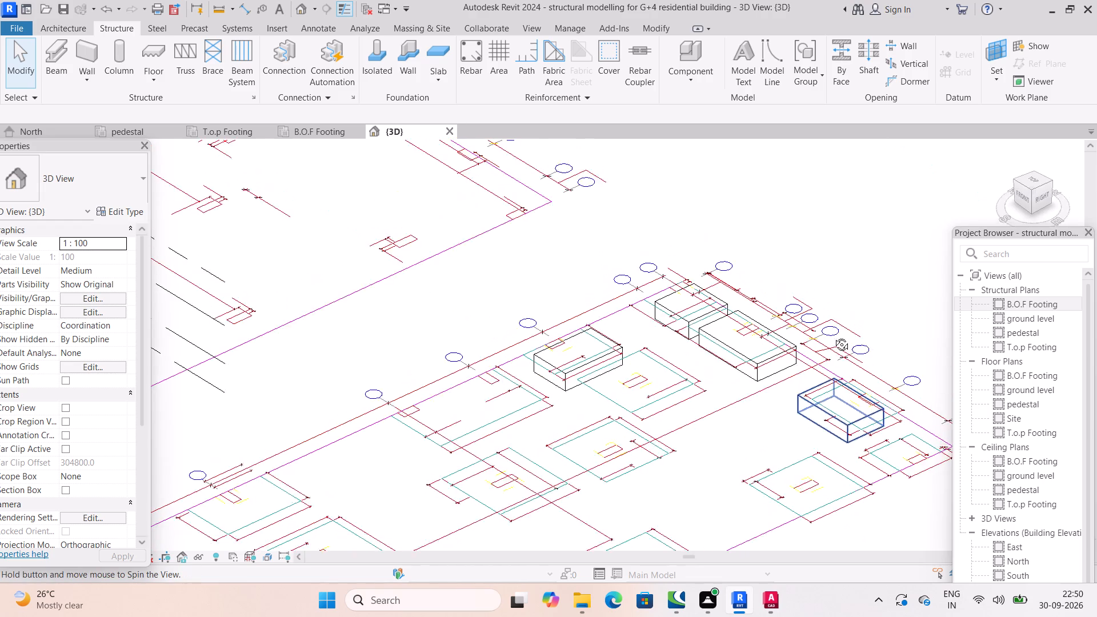
middle_click_drag(833, 336, 777, 162)
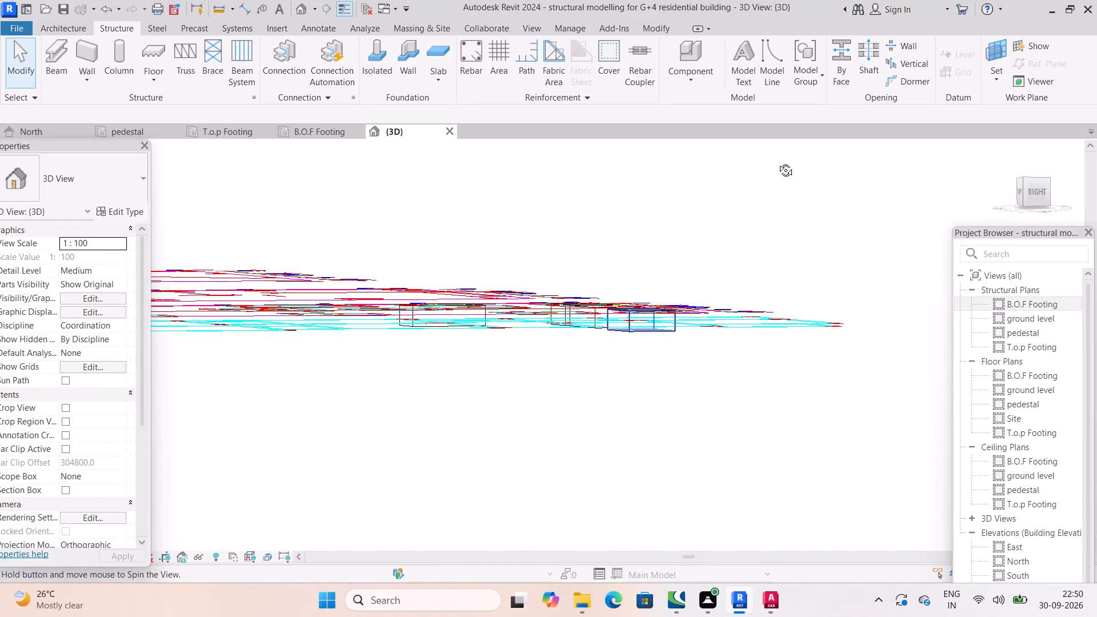
middle_click_drag(777, 162, 784, 185)
scroll(703, 394, "up", 2)
middle_click(701, 399)
middle_click_drag(698, 407, 696, 378, "shift")
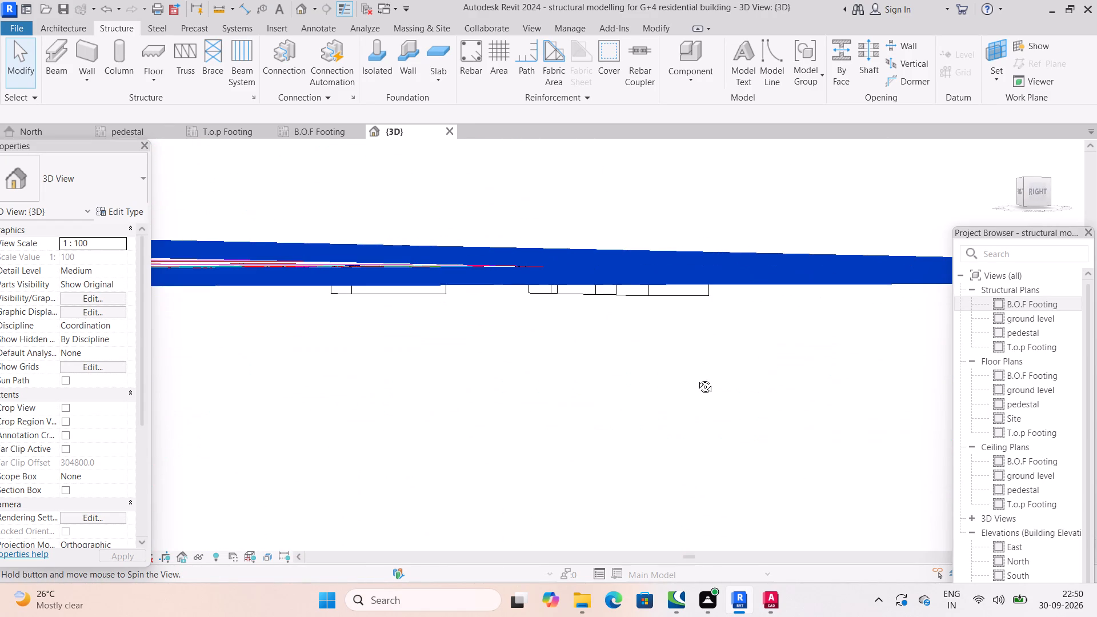
middle_click_drag(696, 378, 706, 387, "shift")
middle_click_drag(679, 336, 695, 388, "shift")
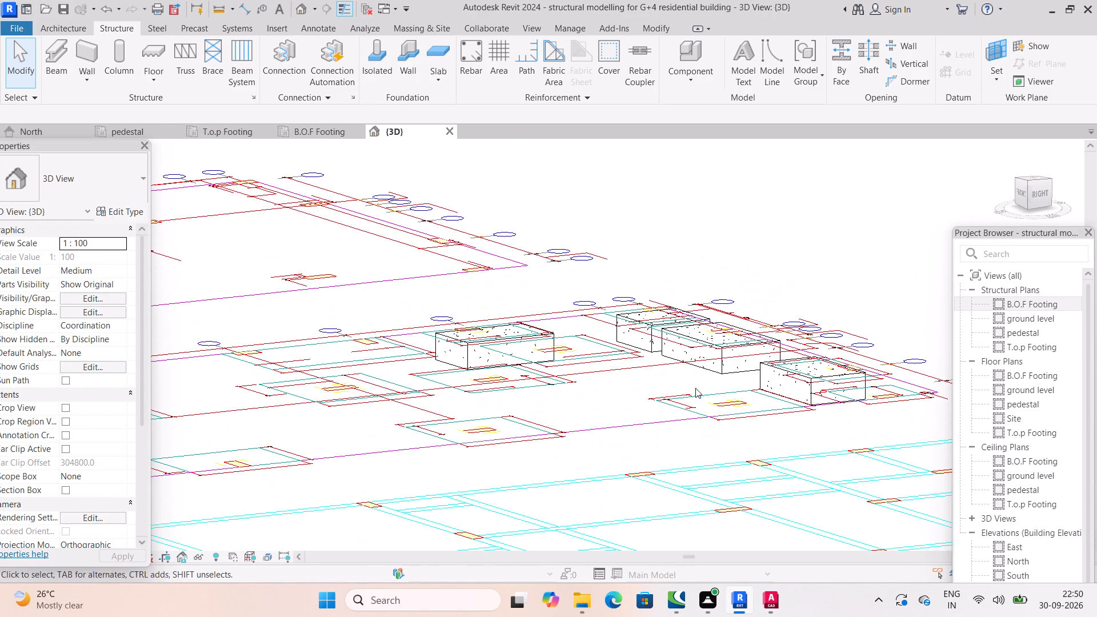
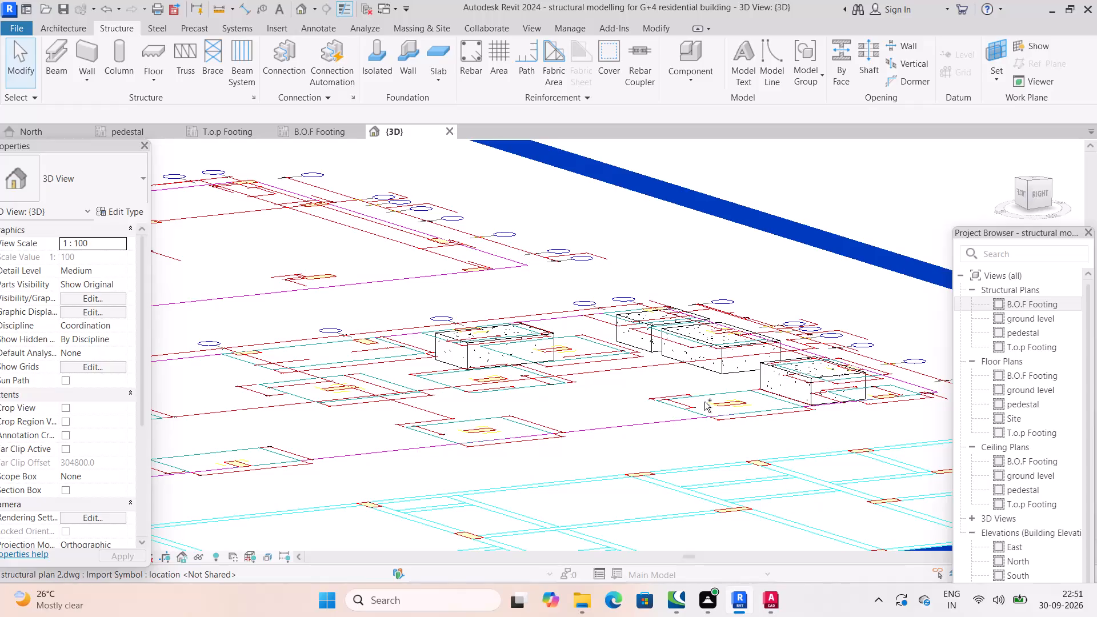
Save the structural model and close Revit.
key("ctrl+s")
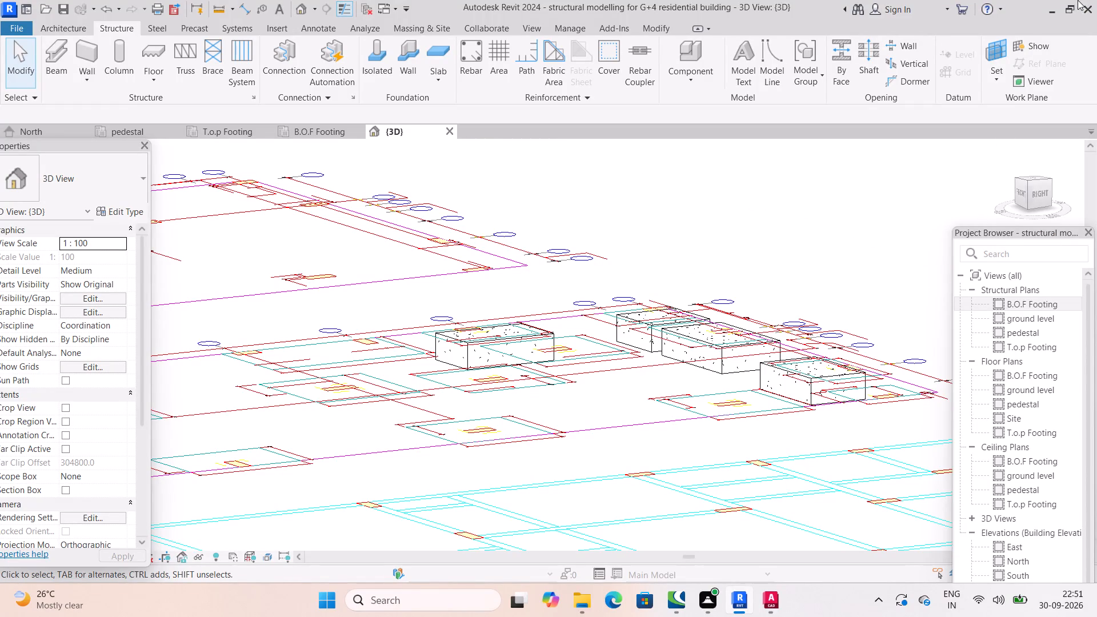
left_click(1093, 6)
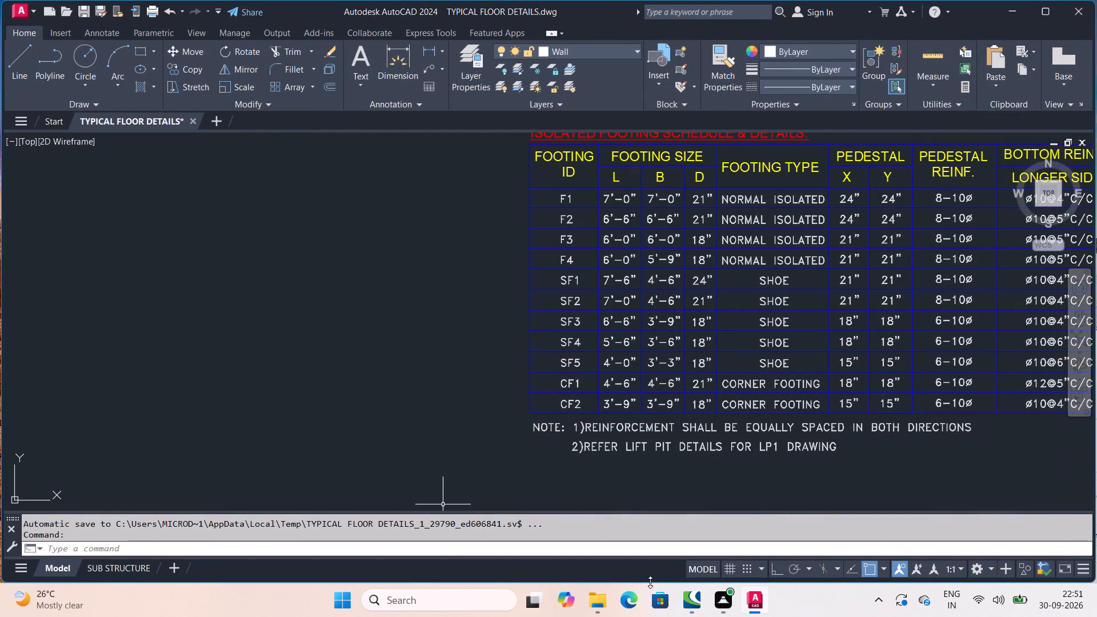
Close AutoCAD, saving the changes to TYPICAL FLOOR DETAILS.dwg.
left_click(758, 601)
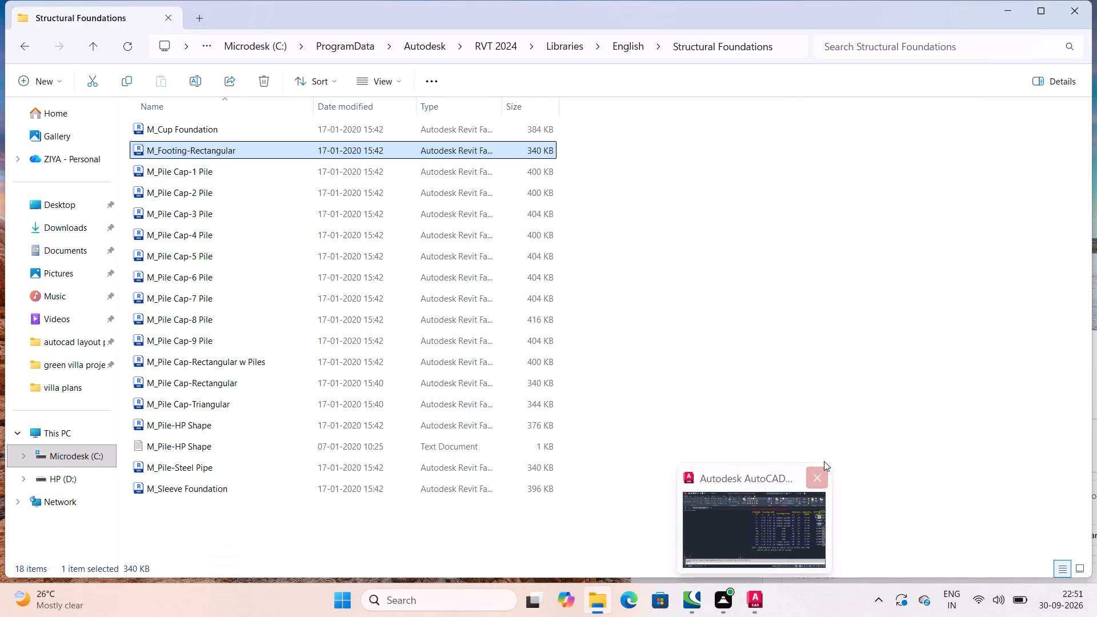
left_click(820, 471)
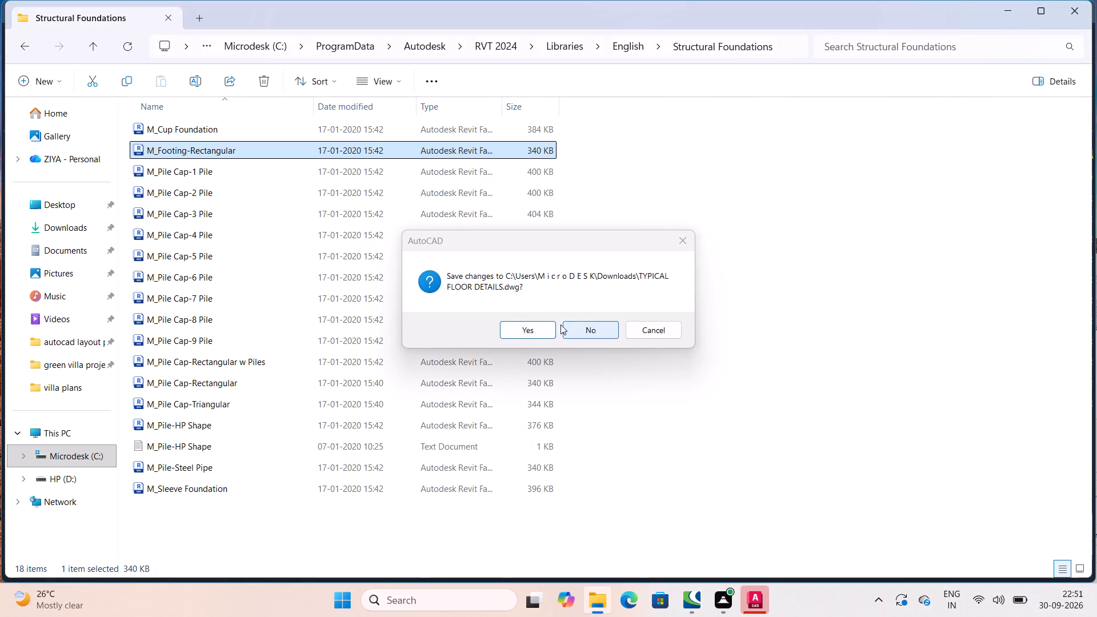
left_click_drag(535, 323, 559, 310)
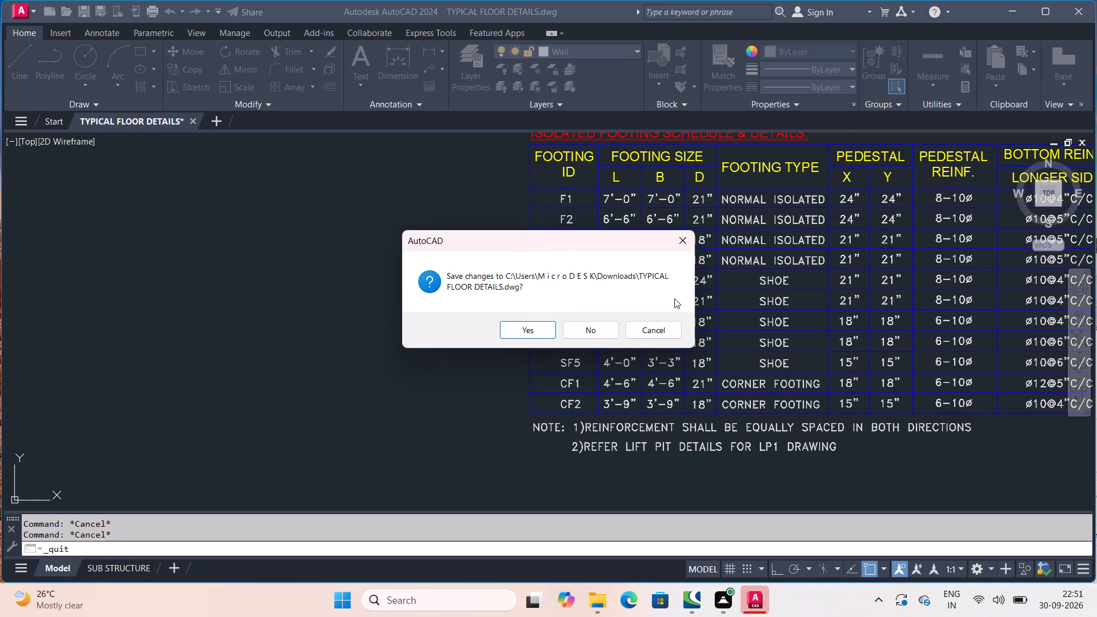
left_click(531, 325)
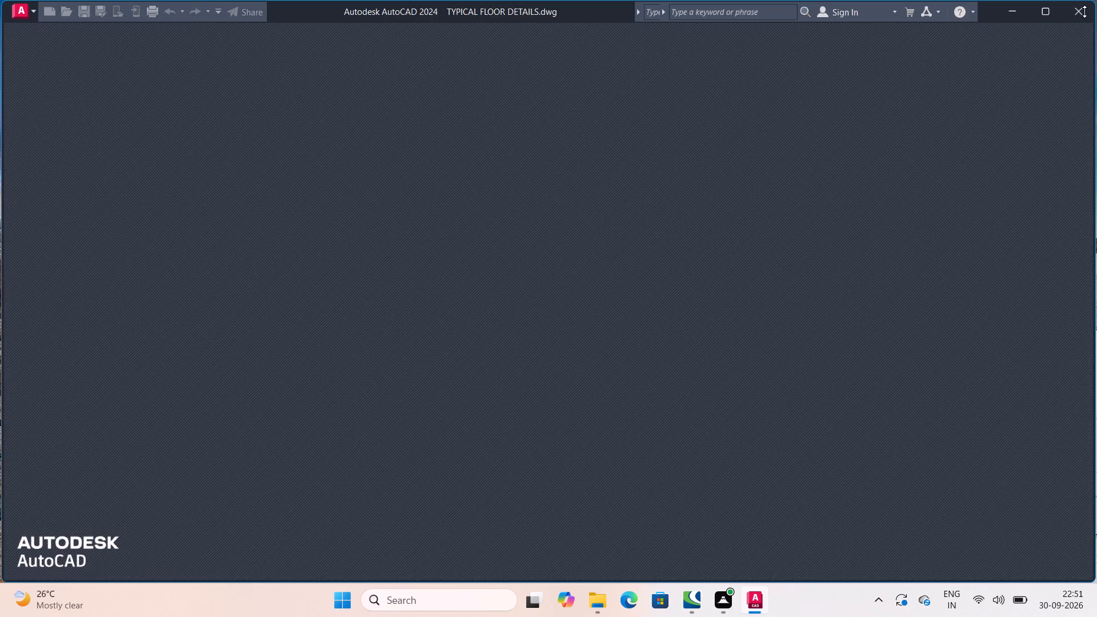
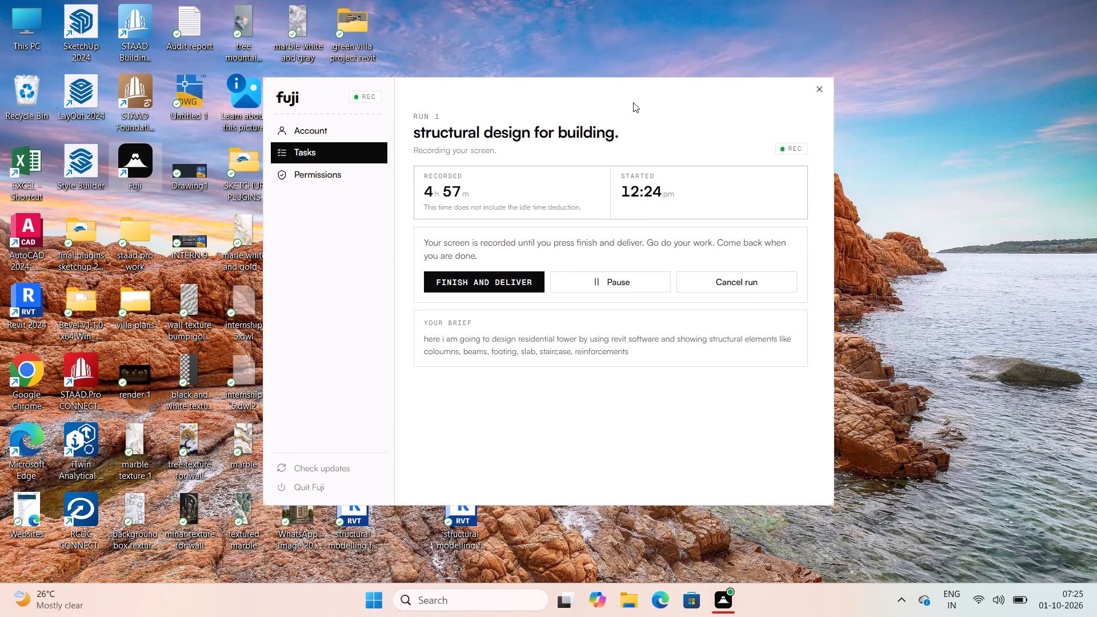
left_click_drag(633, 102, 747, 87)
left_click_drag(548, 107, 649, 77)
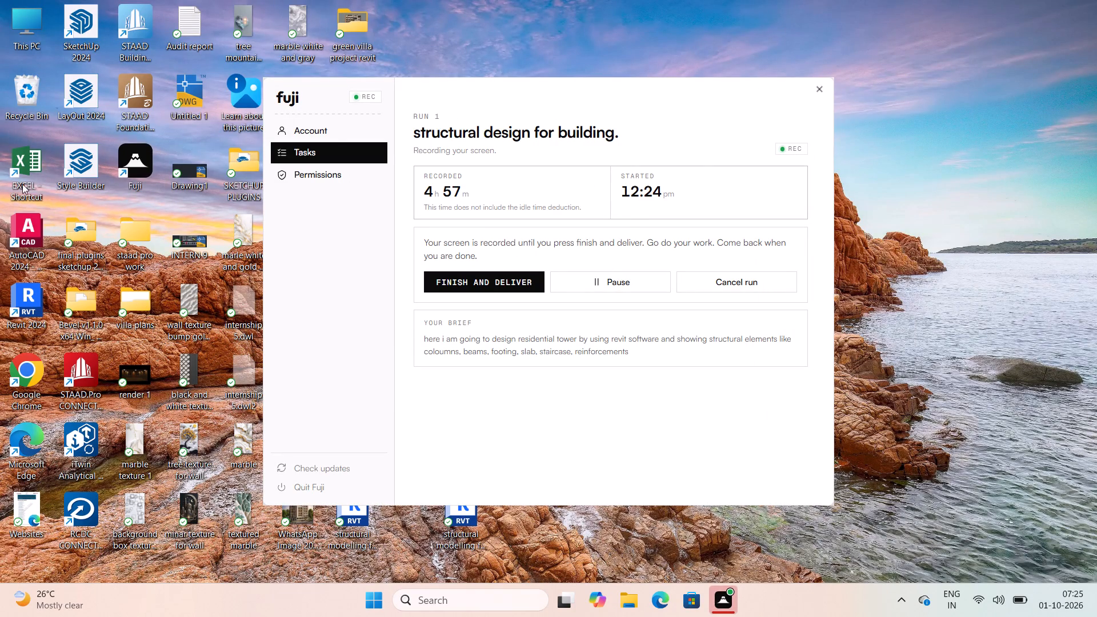
Launch Revit 2024 from the desktop.
double_click(19, 307)
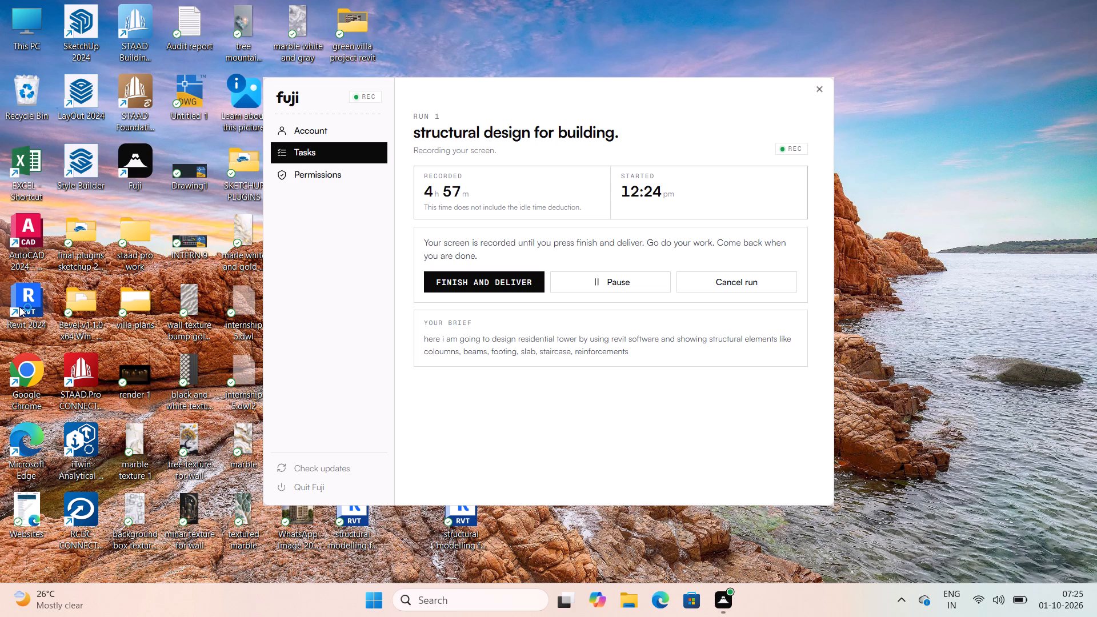
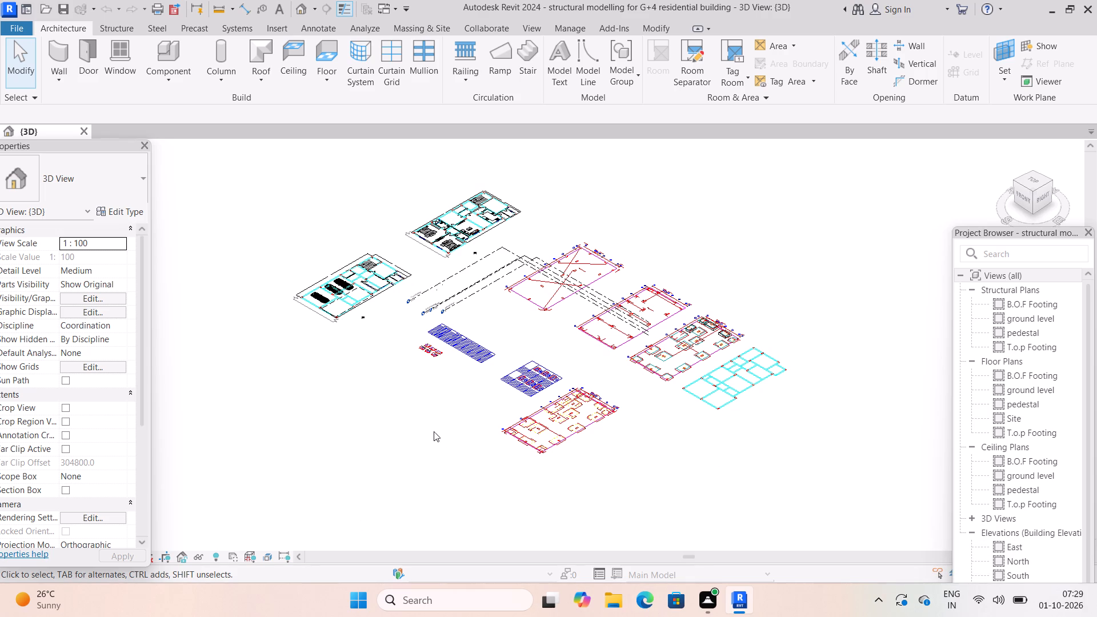
Examine the placed footings against the imported structural plan's footing layout in the 3D view.
scroll(532, 364, "up", 2)
scroll(619, 330, "up", 3)
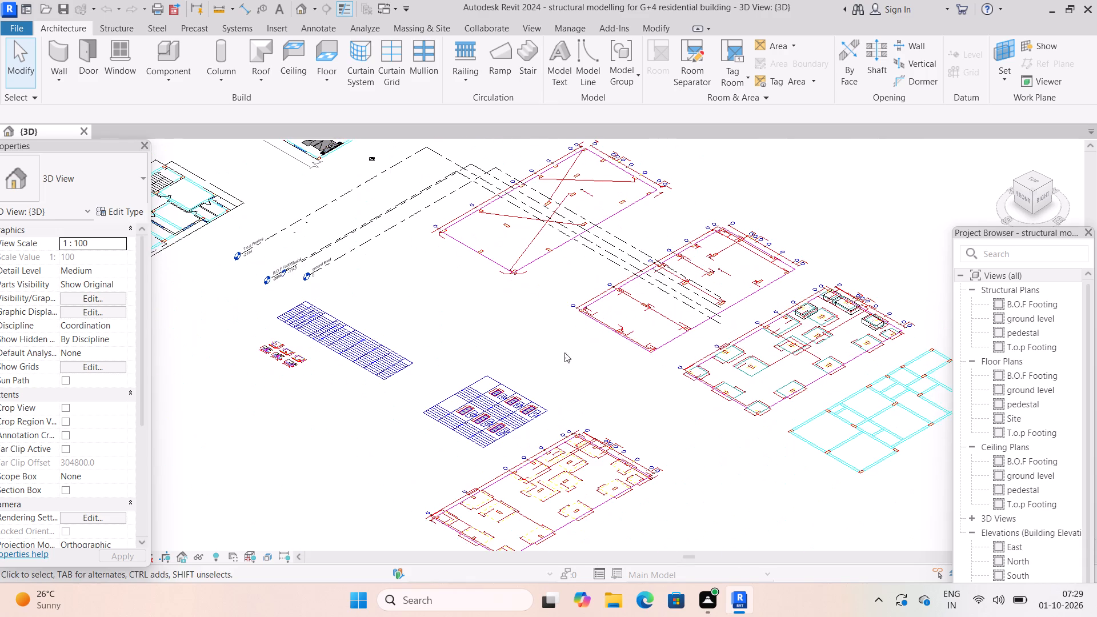
scroll(486, 409, "up", 2)
scroll(768, 371, "up", 1)
middle_click_drag(768, 371, 519, 480)
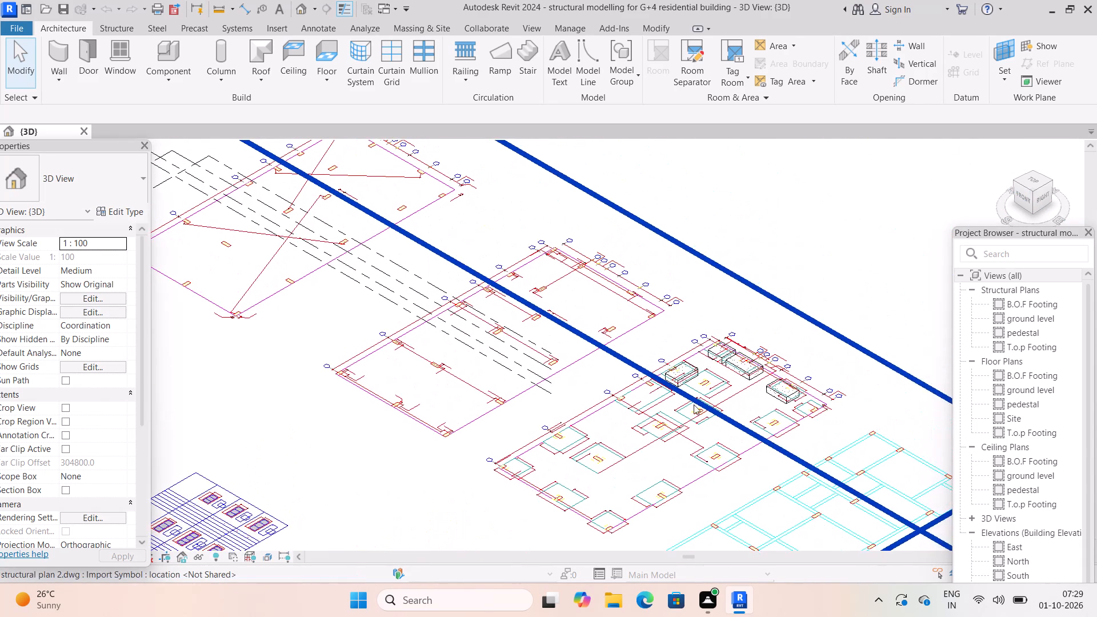
scroll(705, 401, "up", 3)
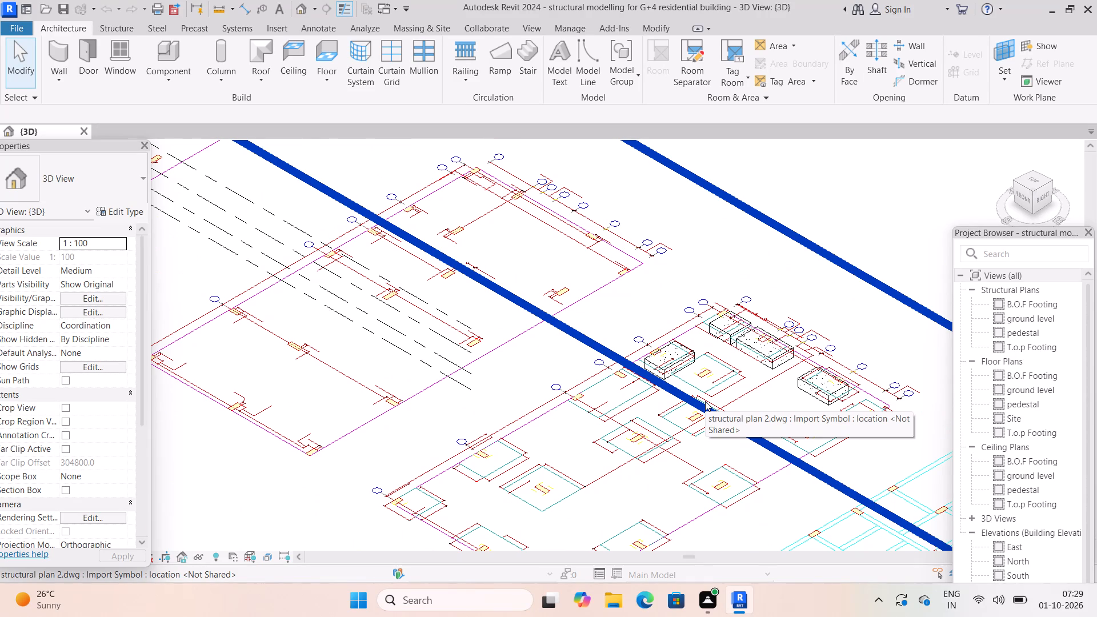
scroll(705, 401, "down", 1)
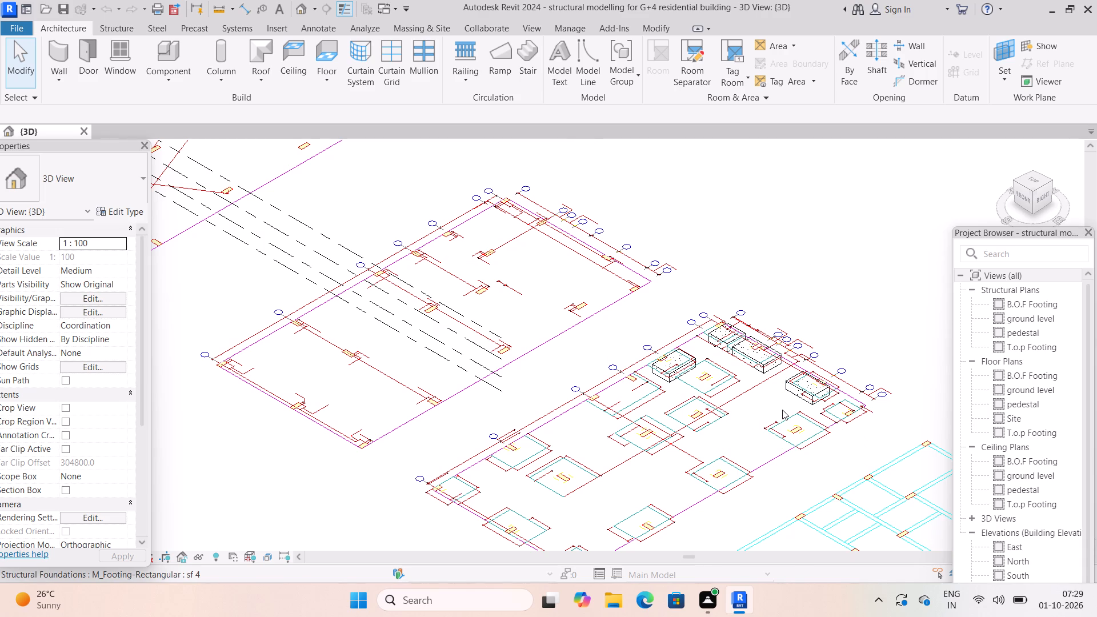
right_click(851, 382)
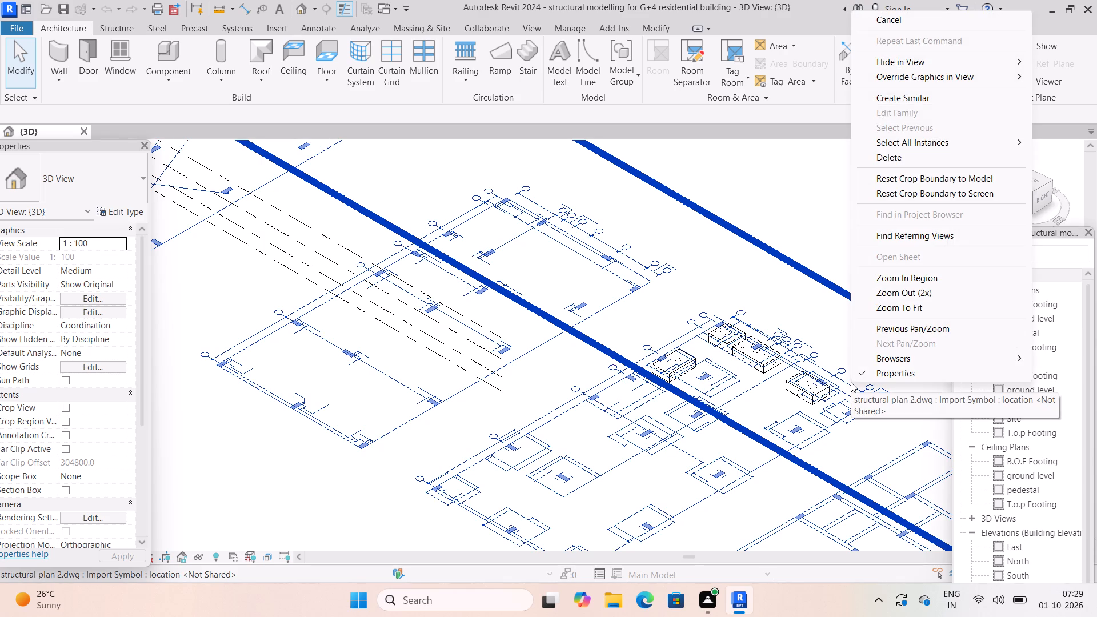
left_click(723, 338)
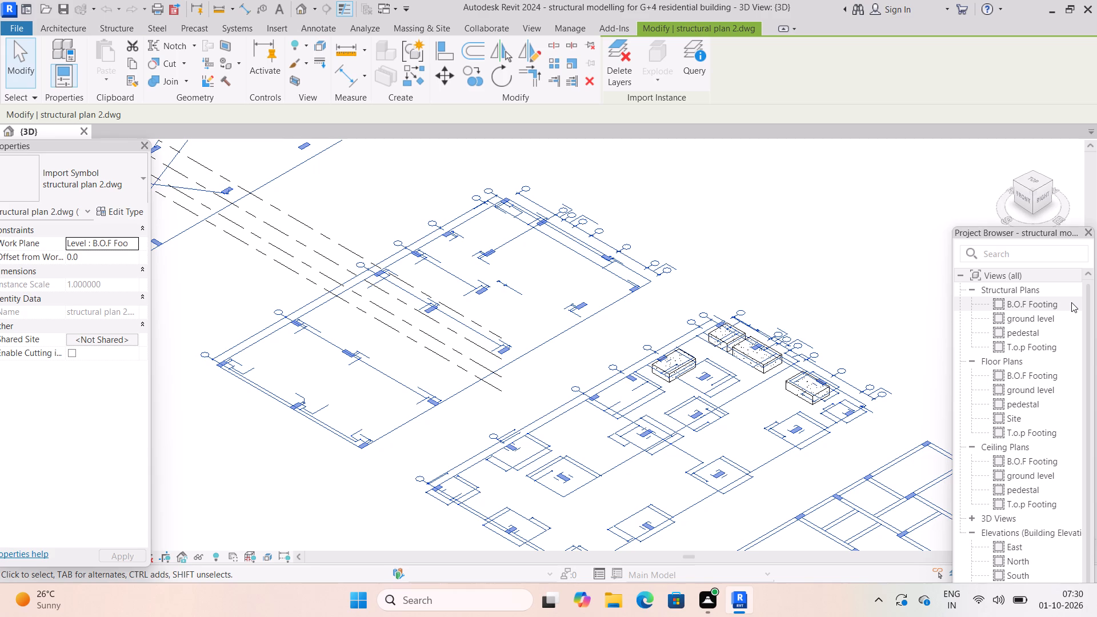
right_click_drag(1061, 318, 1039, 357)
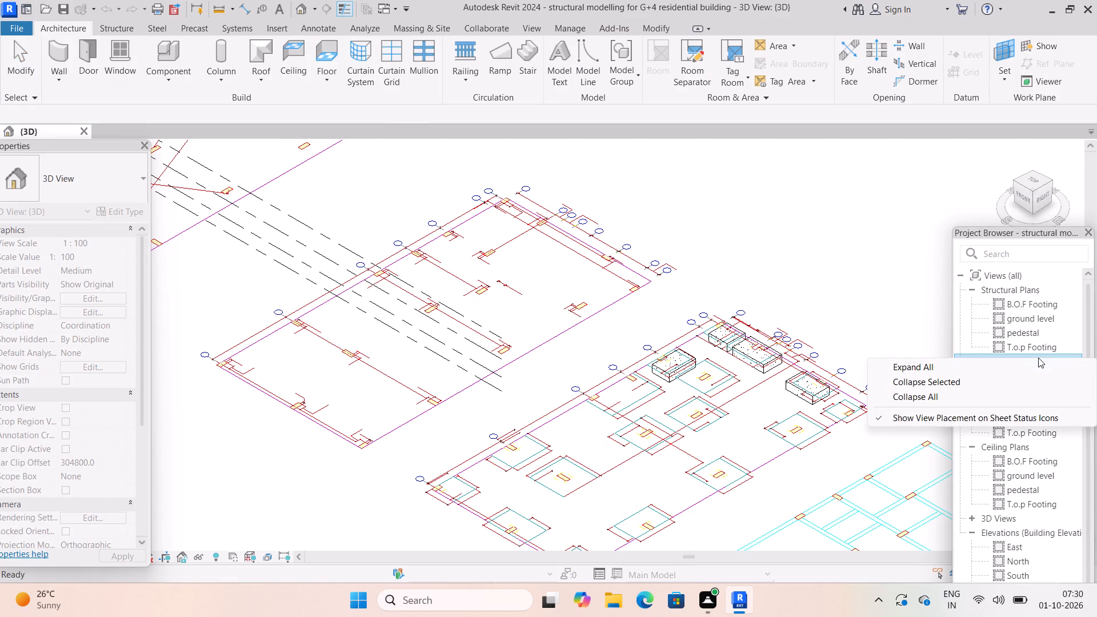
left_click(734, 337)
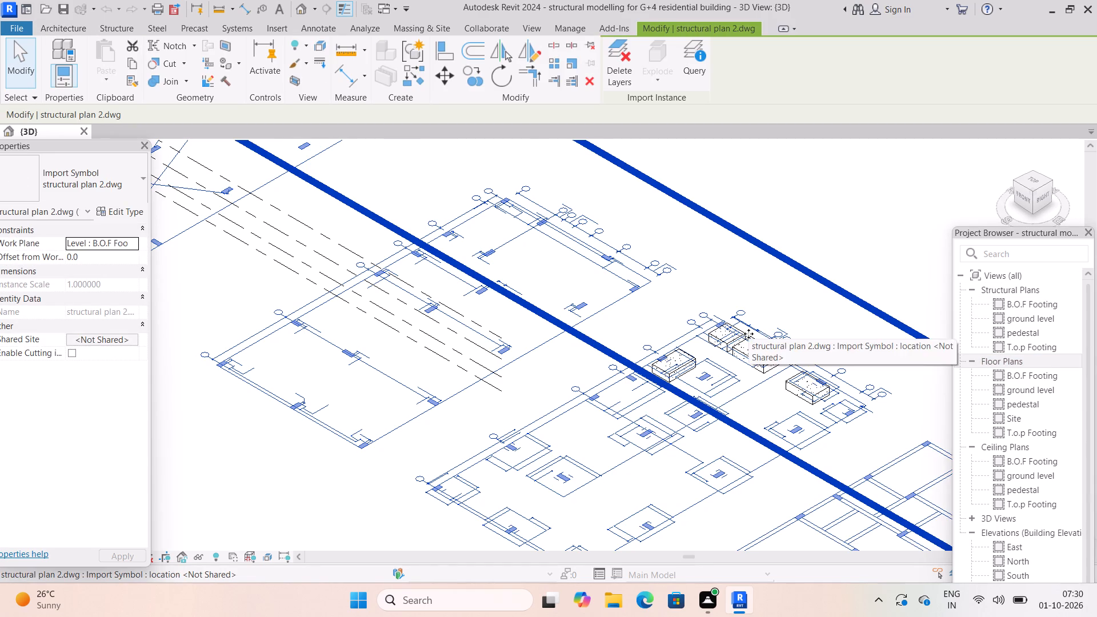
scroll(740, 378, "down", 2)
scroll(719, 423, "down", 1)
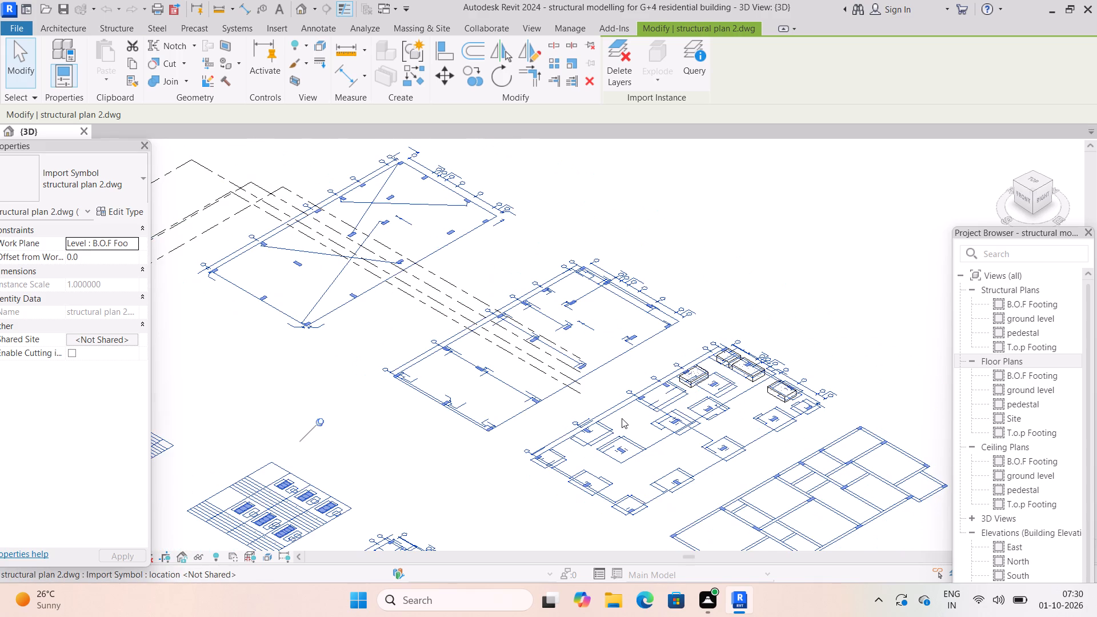
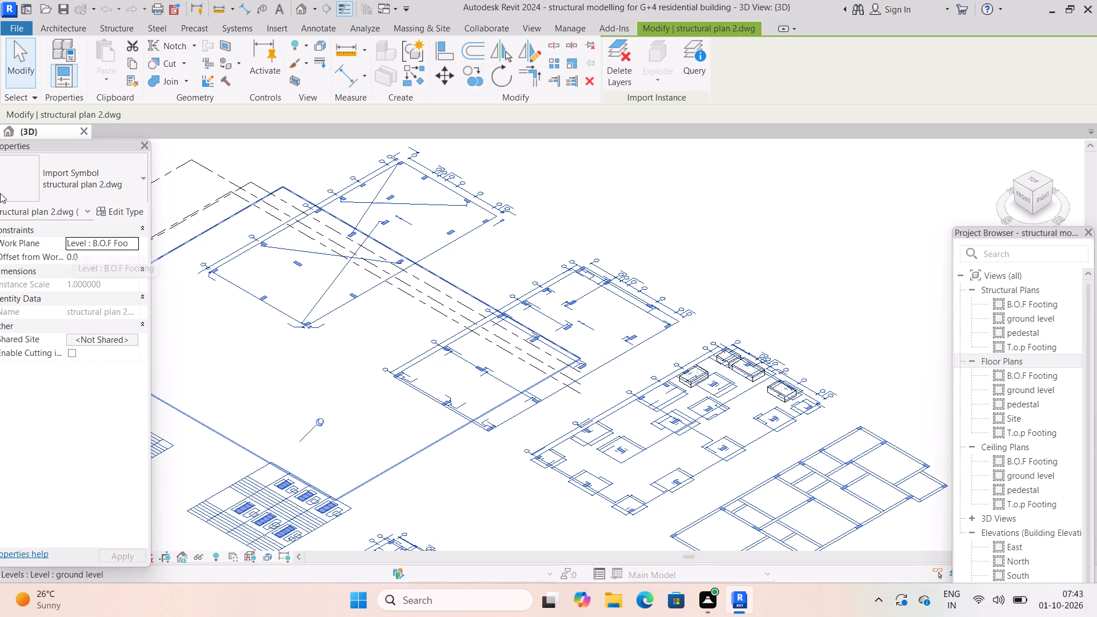
Examine the ground level plane and the imported structural plan 2.dwg drawings around the placed footings in the 3D view.
right_click_drag(0, 119, 0, 0)
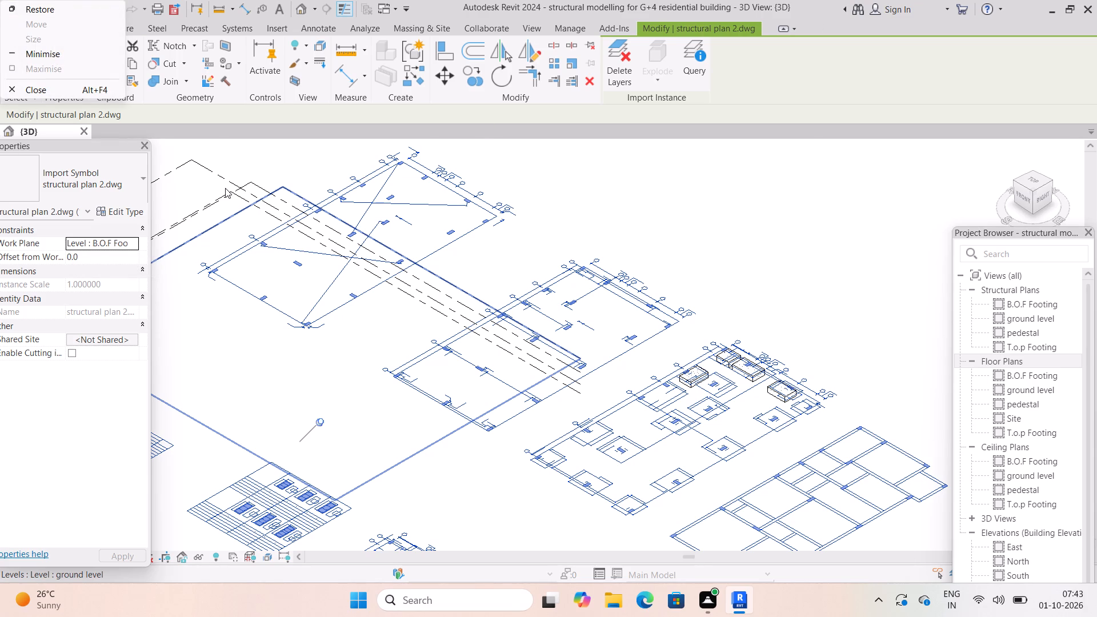
left_click(229, 306)
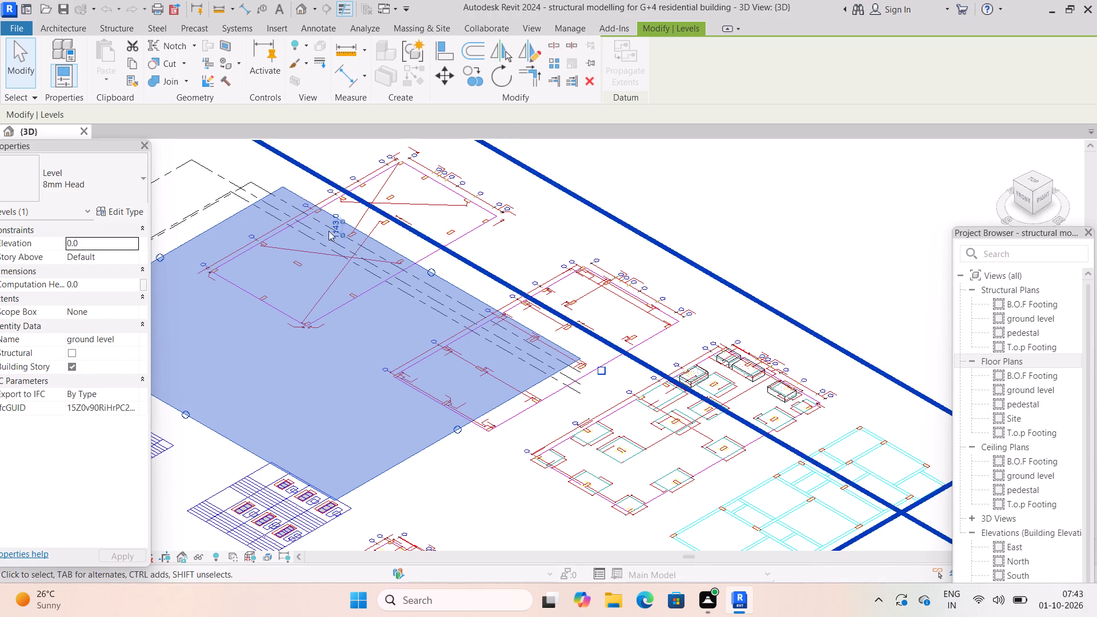
left_click(875, 145)
left_click(779, 198)
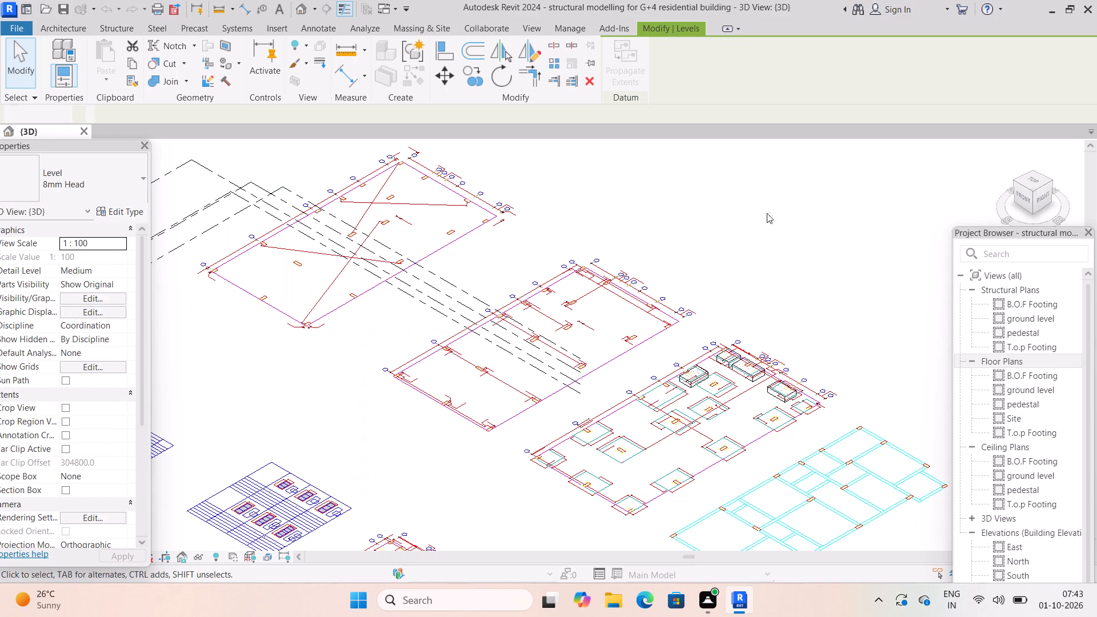
scroll(662, 350, "down", 8)
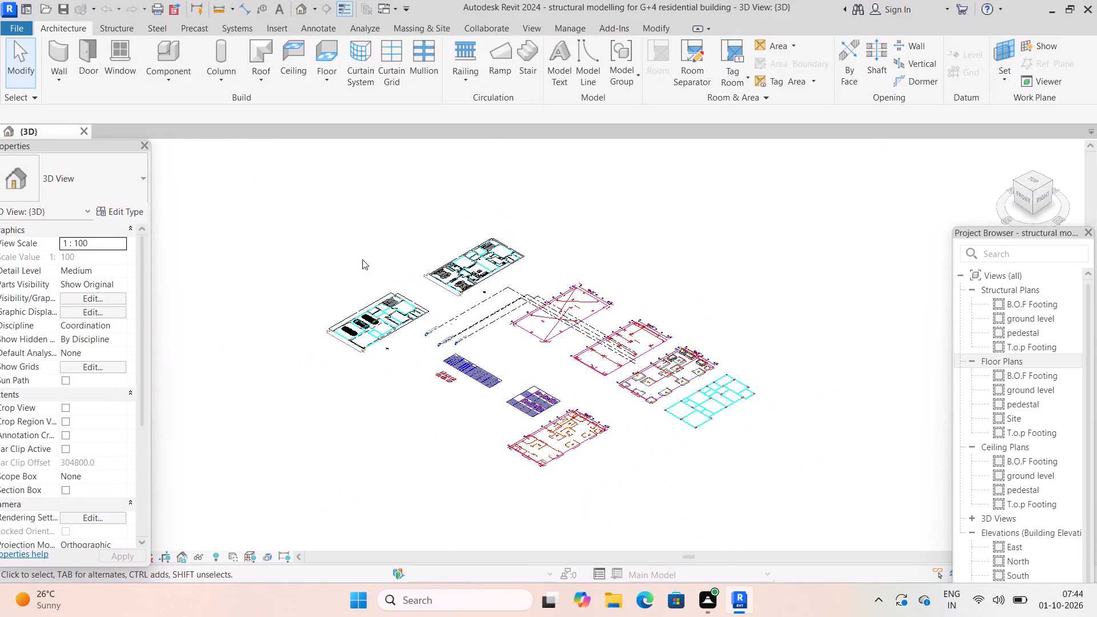
left_click(393, 294)
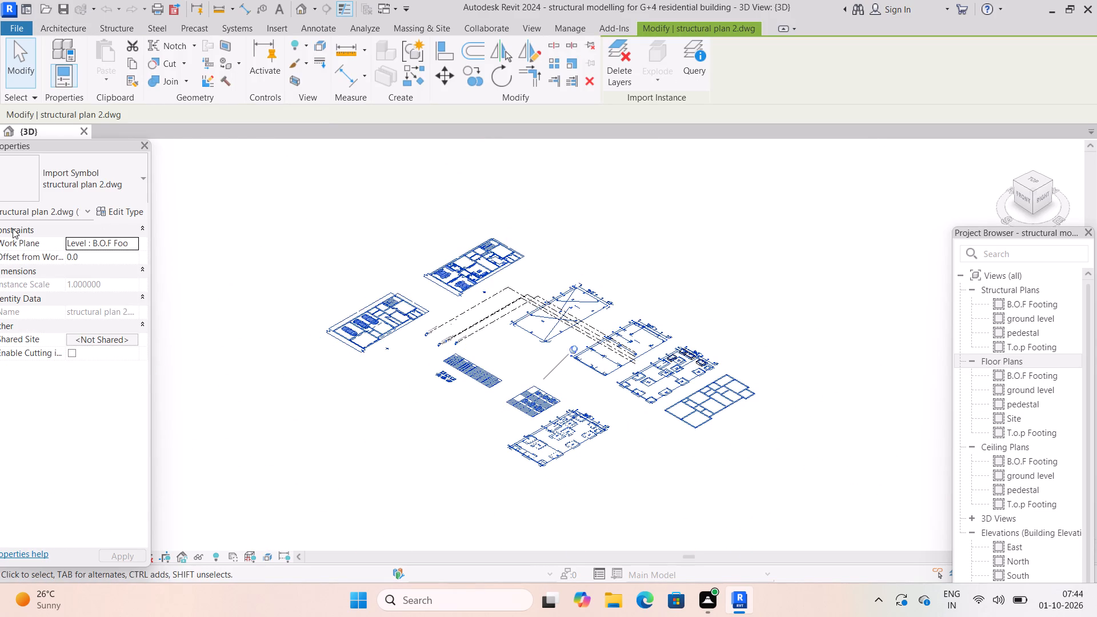
left_click(275, 222)
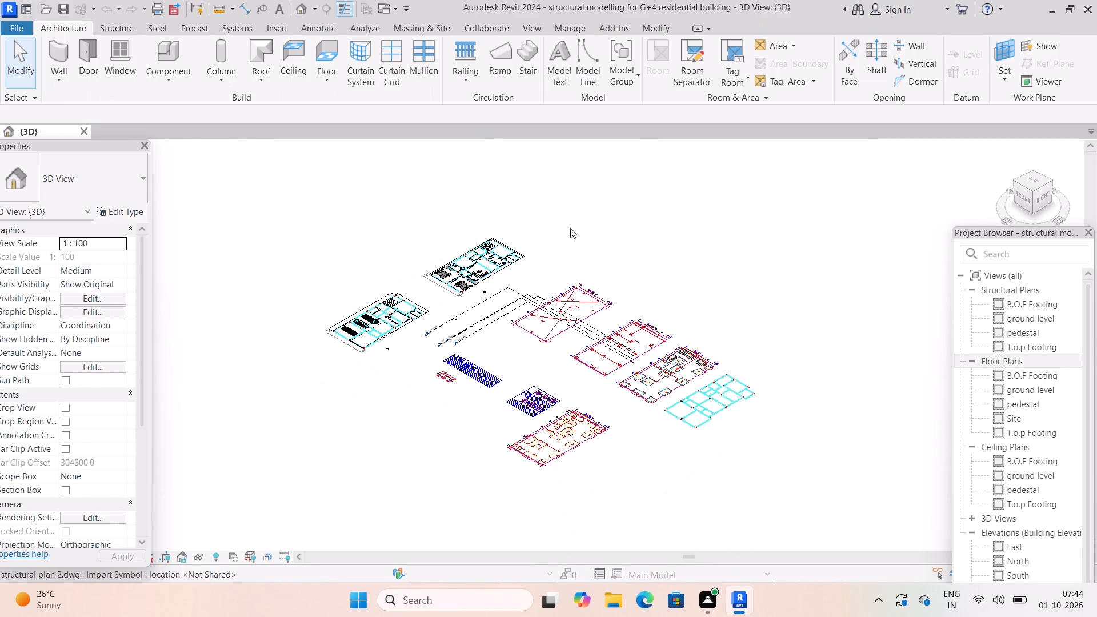
left_click(591, 222)
scroll(614, 320, "up", 4)
left_click(736, 248)
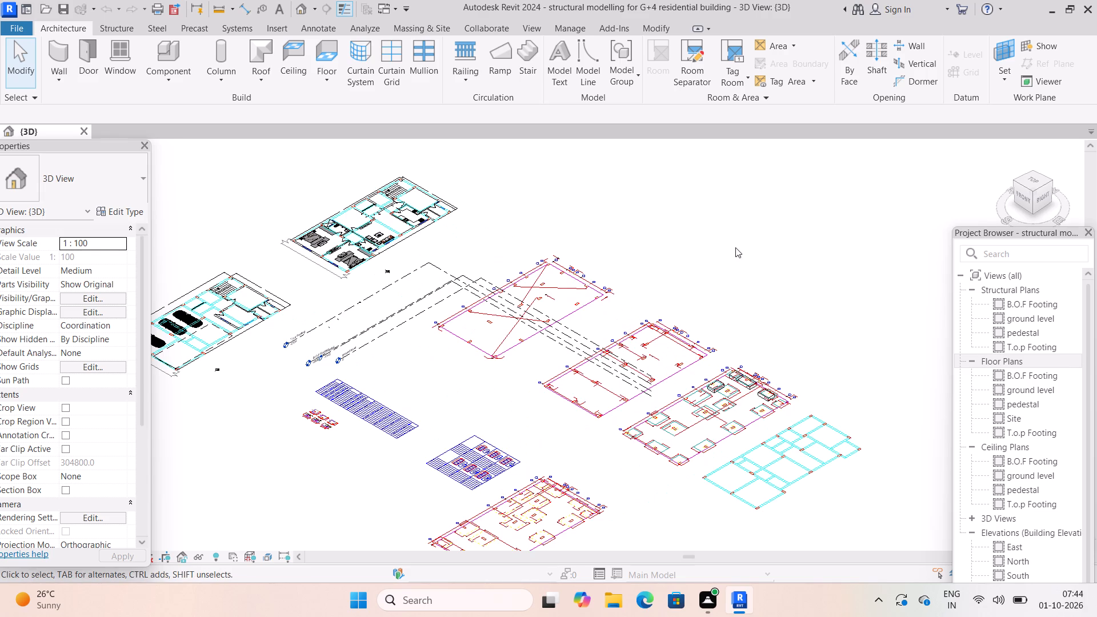
scroll(612, 294, "up", 1)
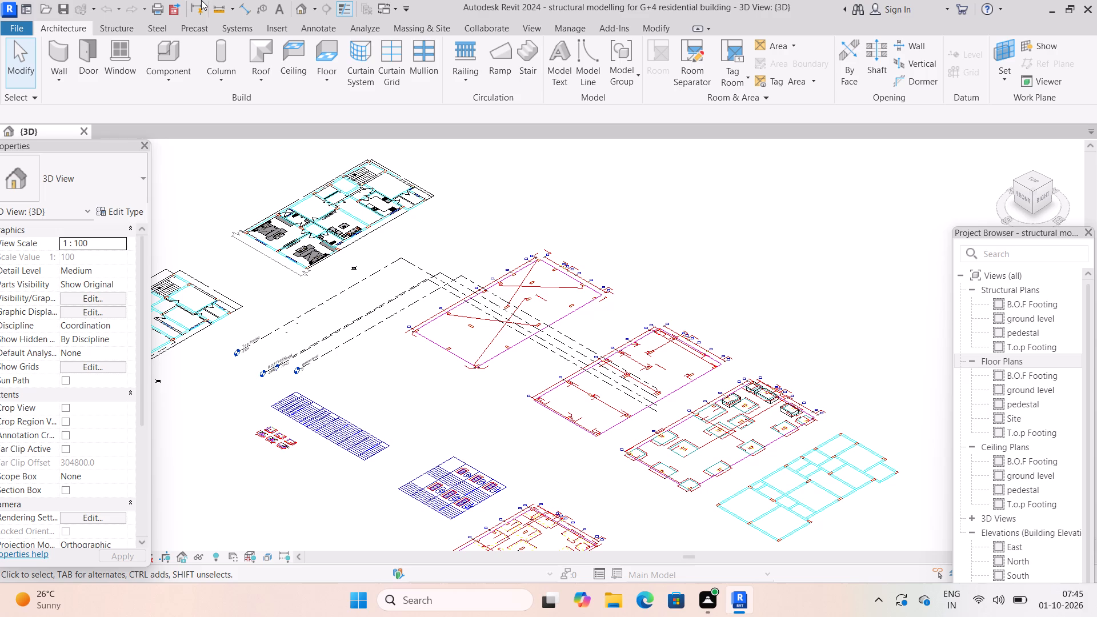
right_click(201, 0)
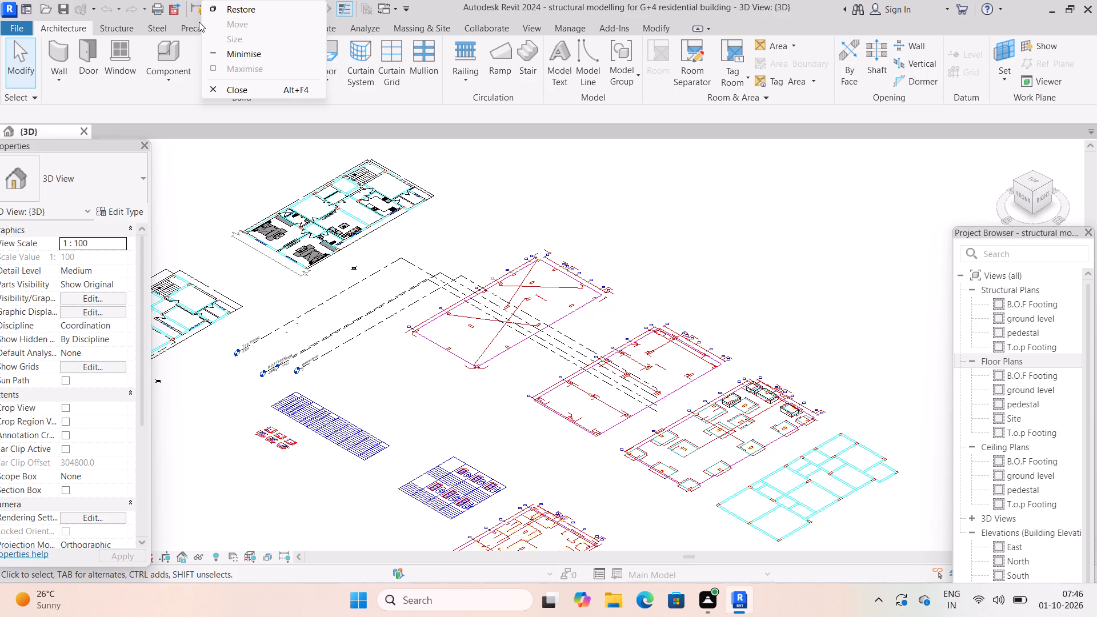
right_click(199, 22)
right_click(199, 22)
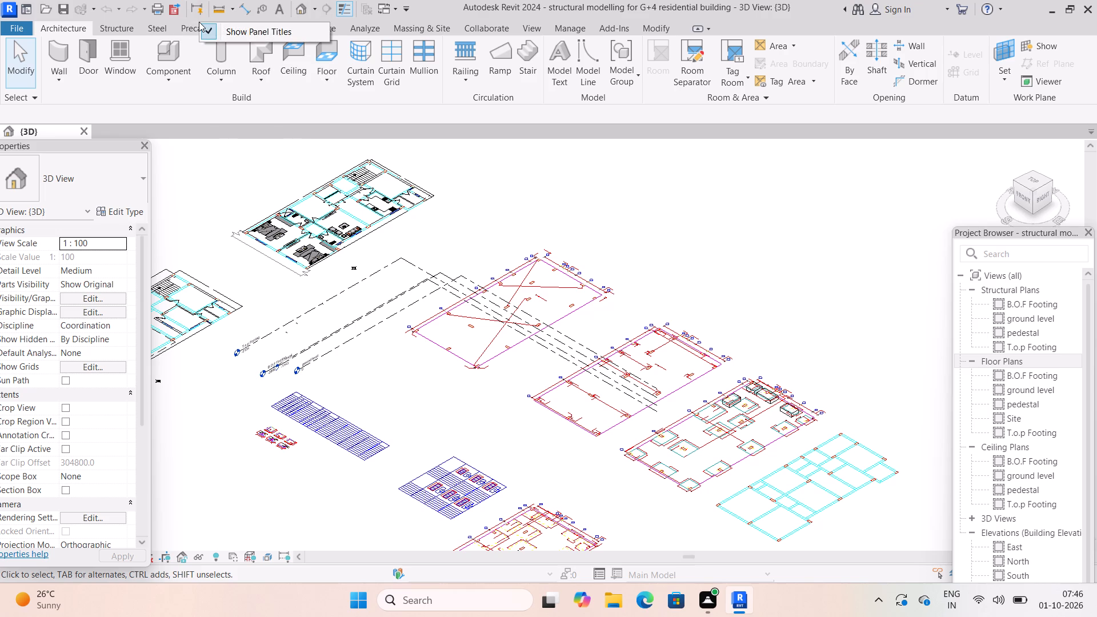
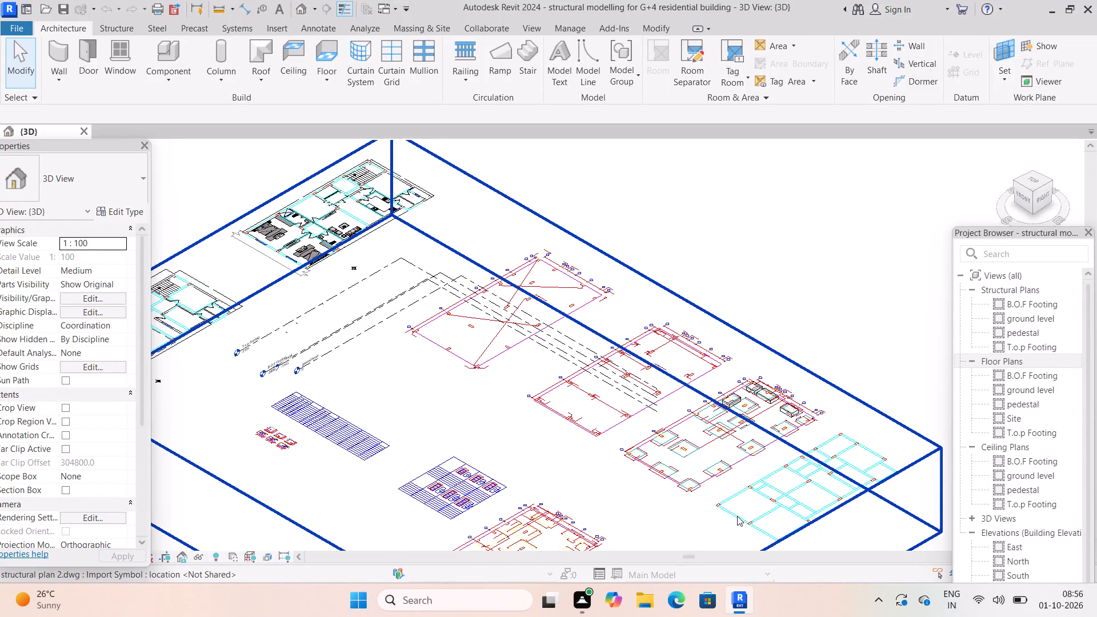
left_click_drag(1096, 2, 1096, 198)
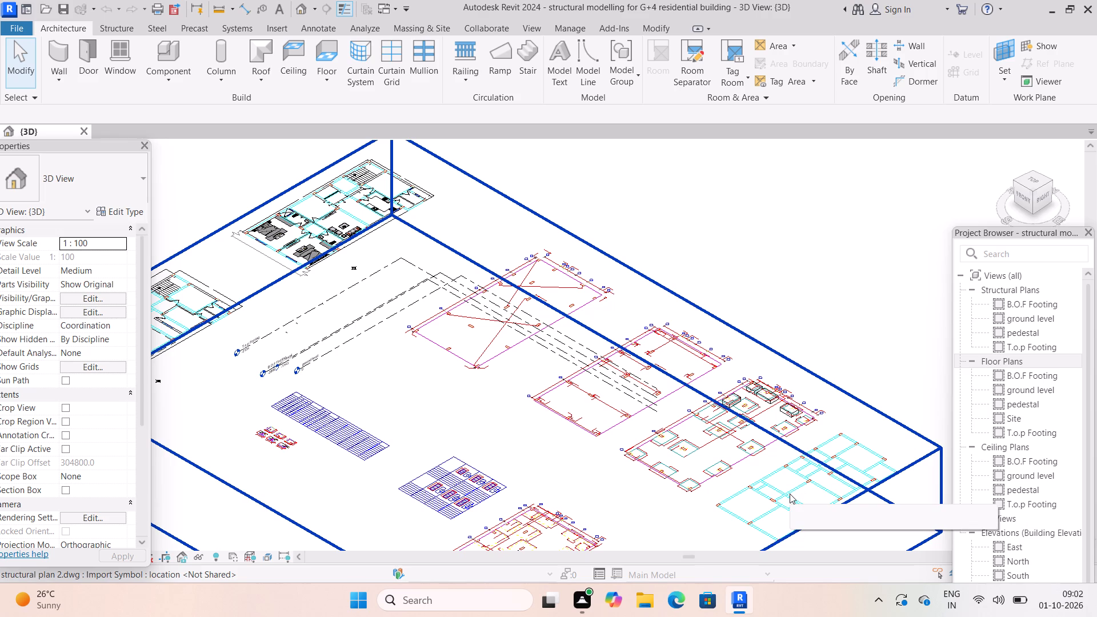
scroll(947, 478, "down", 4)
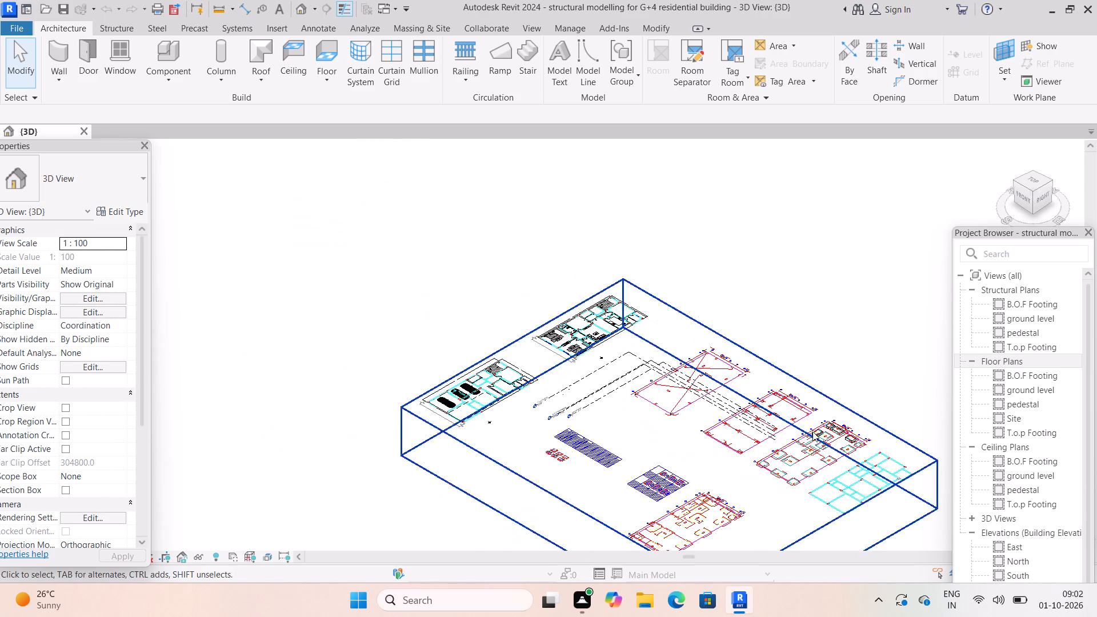
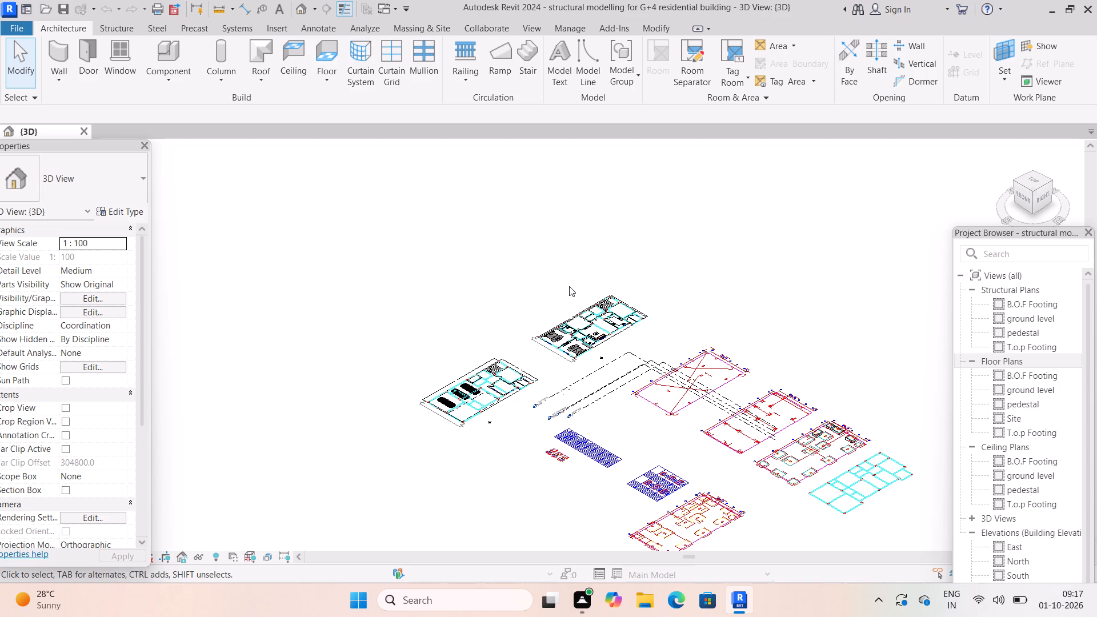
Examine the imported architectural and structural CAD plans, the footing layout and the schedules across the 3D view.
scroll(566, 285, "down", 3)
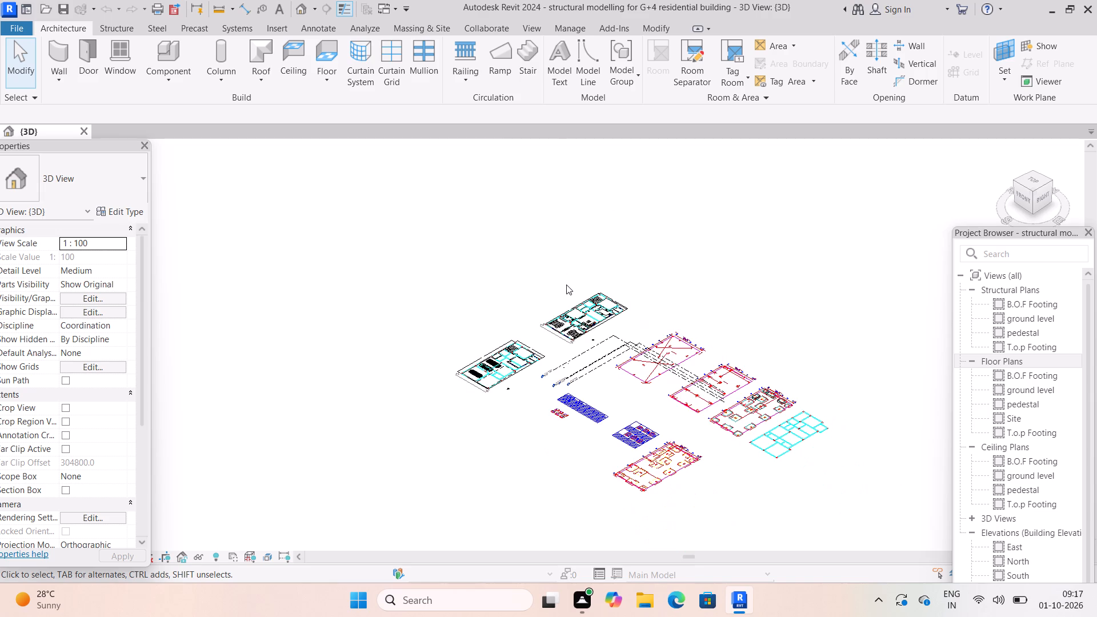
scroll(566, 285, "down", 4)
scroll(542, 316, "up", 8)
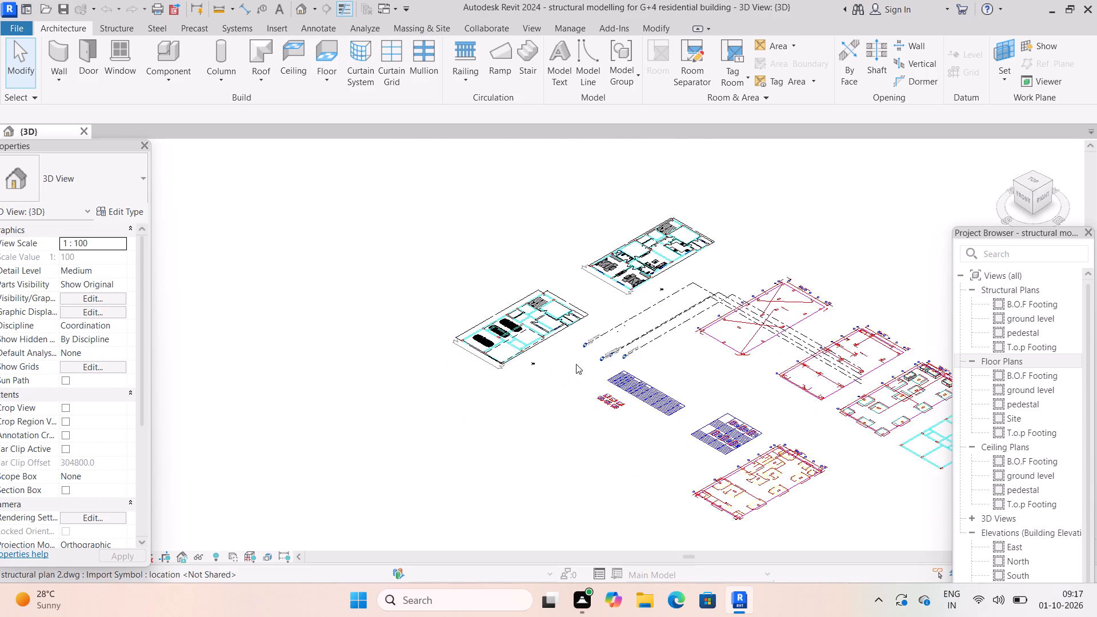
scroll(614, 379, "up", 4)
scroll(686, 344, "up", 1)
scroll(585, 385, "down", 1)
middle_click_drag(578, 387, 523, 381)
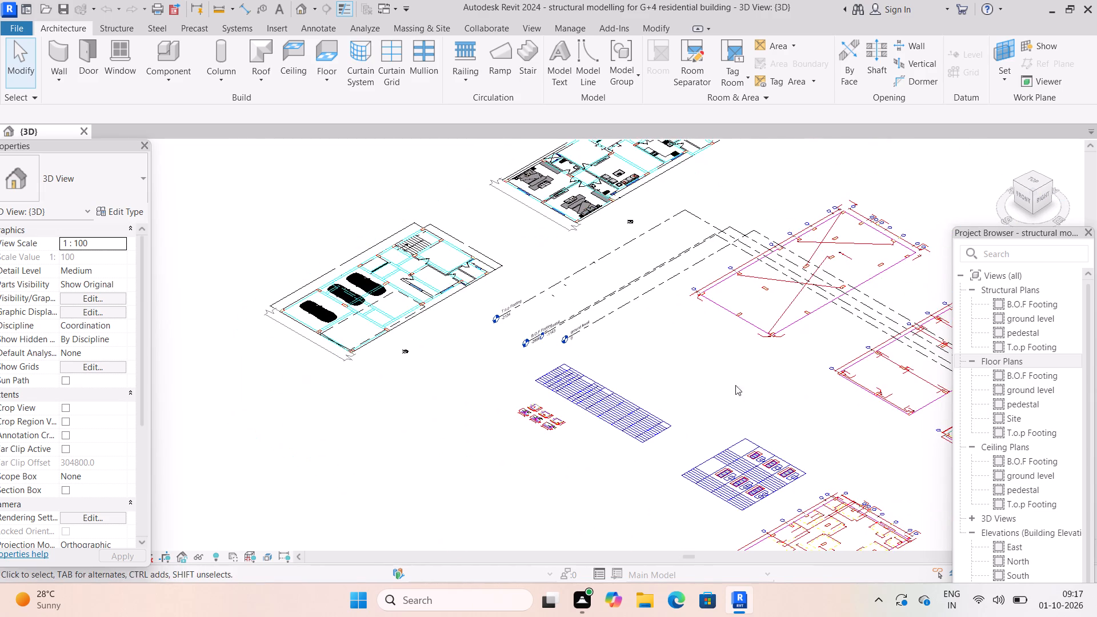
scroll(866, 402, "down", 1)
middle_click_drag(865, 402, 650, 359)
scroll(650, 359, "down", 1)
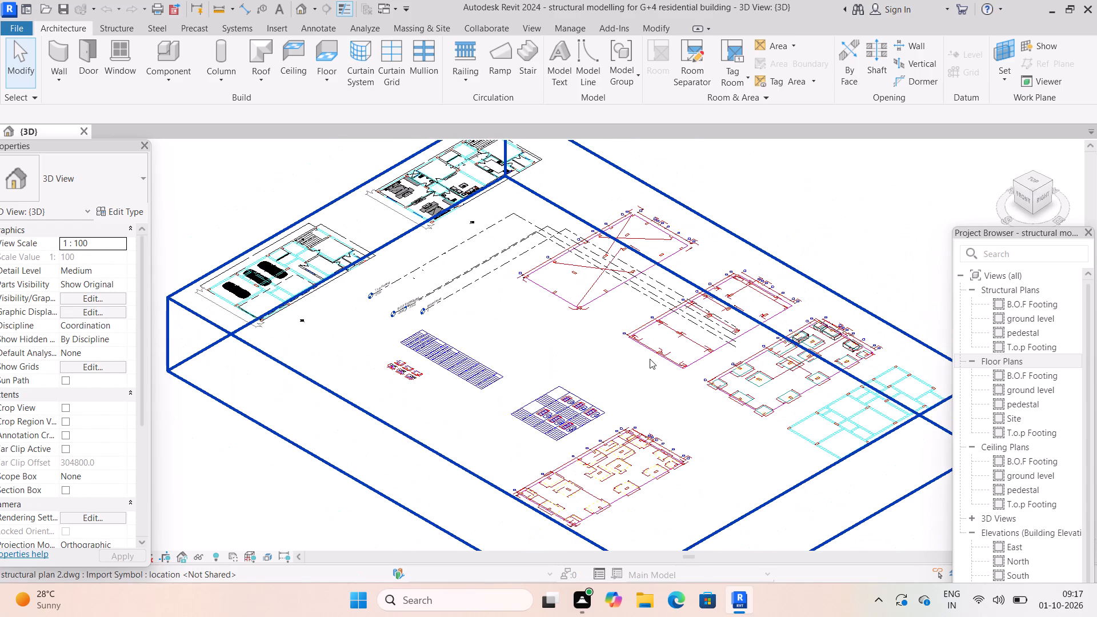
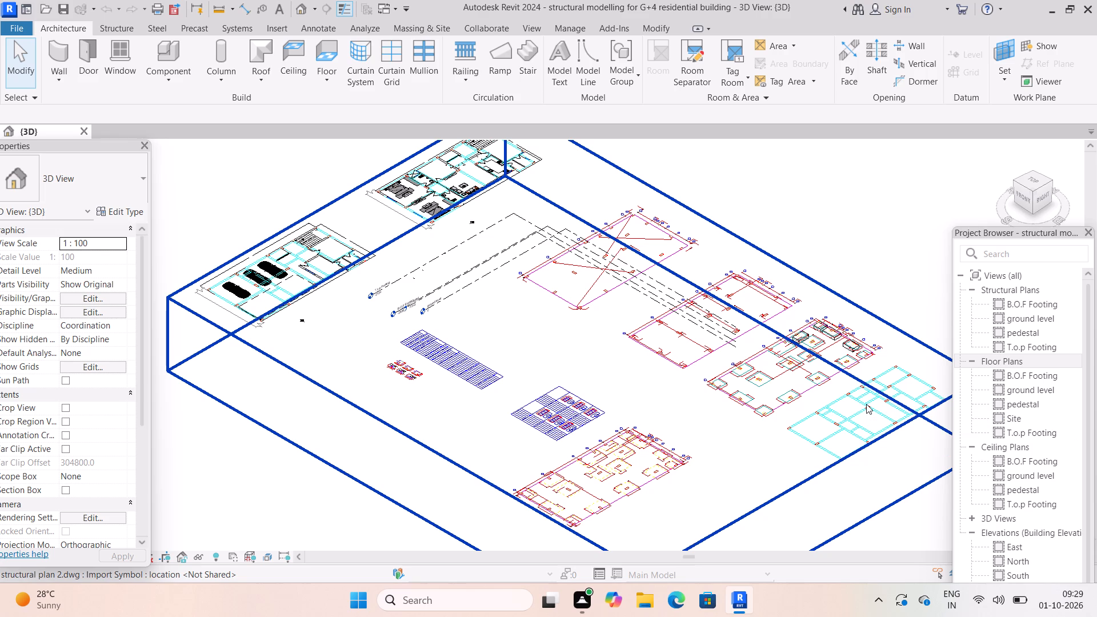
Examine the imported structural plan 2.dwg and its overall layout of plans and schedules in the 3D view.
right_click(866, 404)
right_click(866, 404)
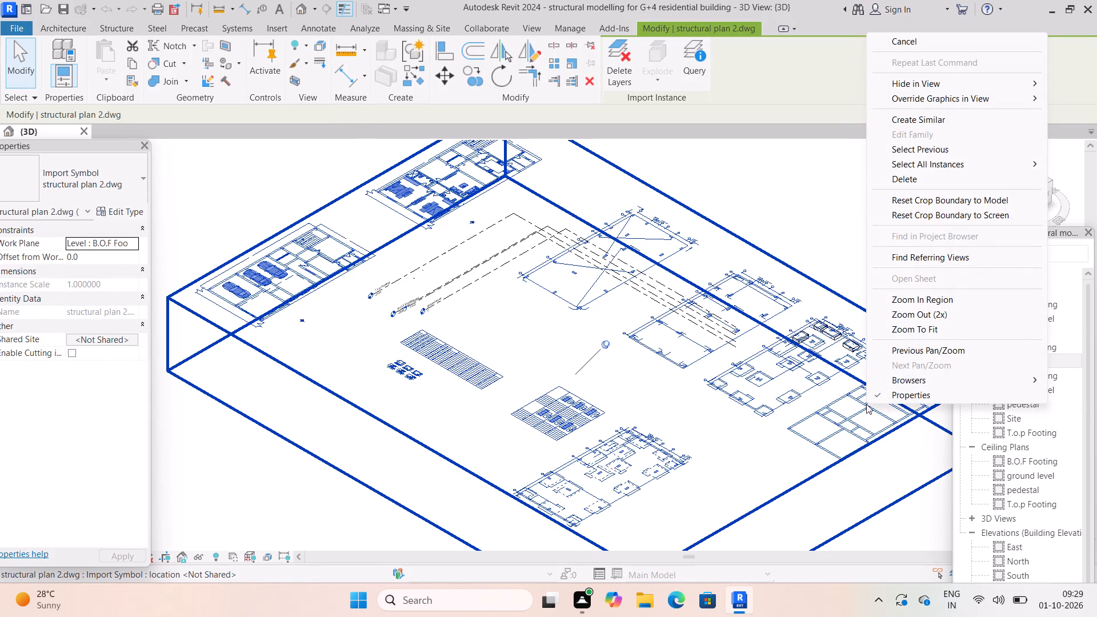
left_click(675, 336)
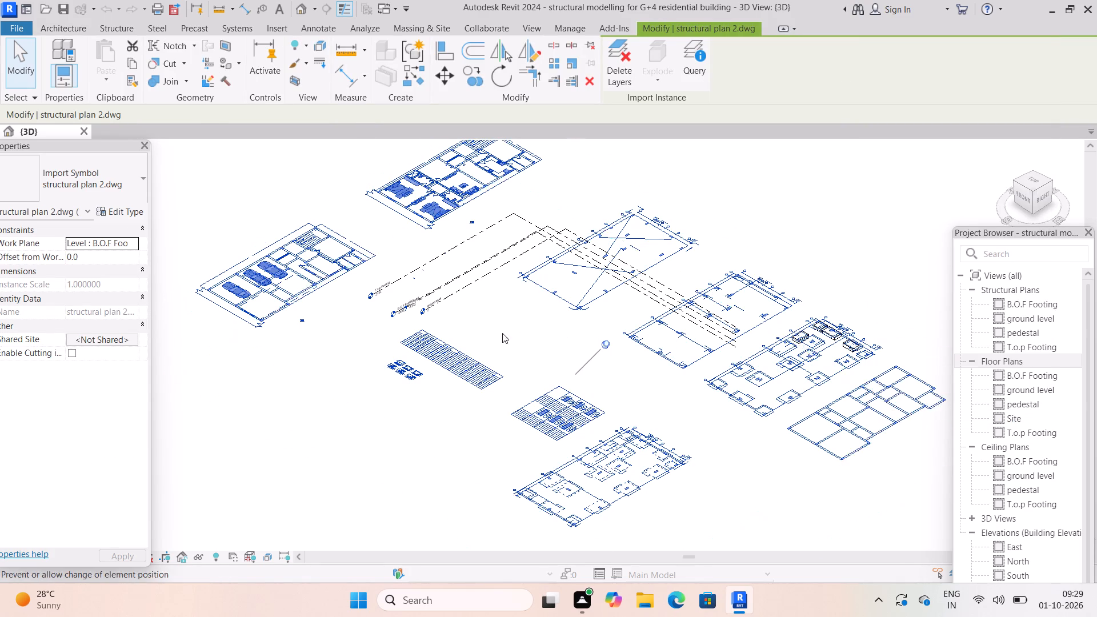
scroll(437, 369, "down", 2)
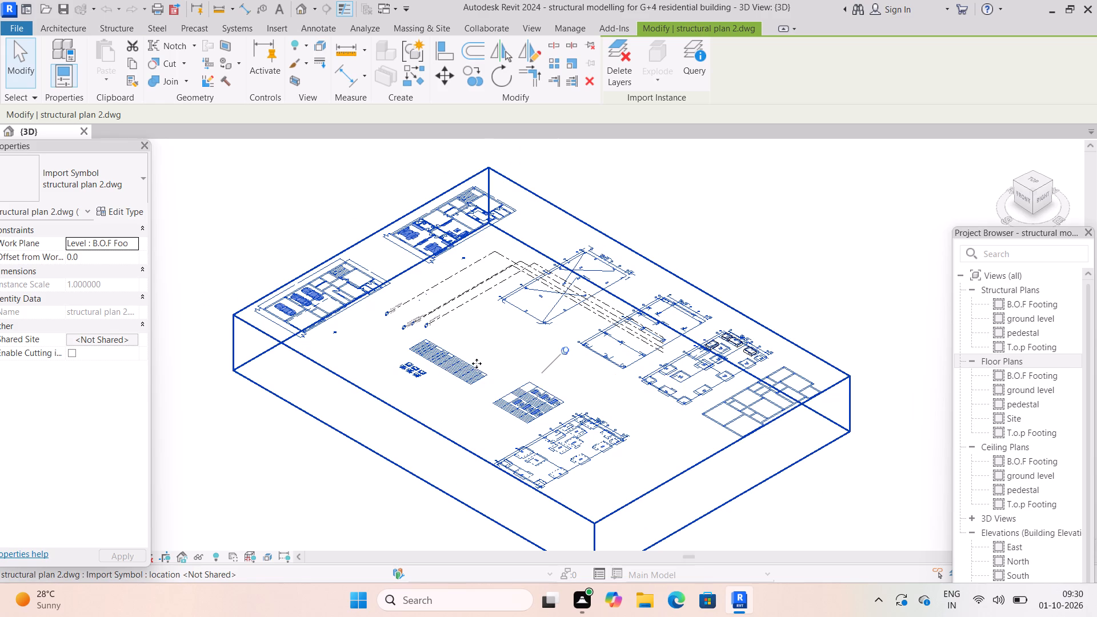
scroll(477, 363, "up", 2)
scroll(474, 414, "up", 3)
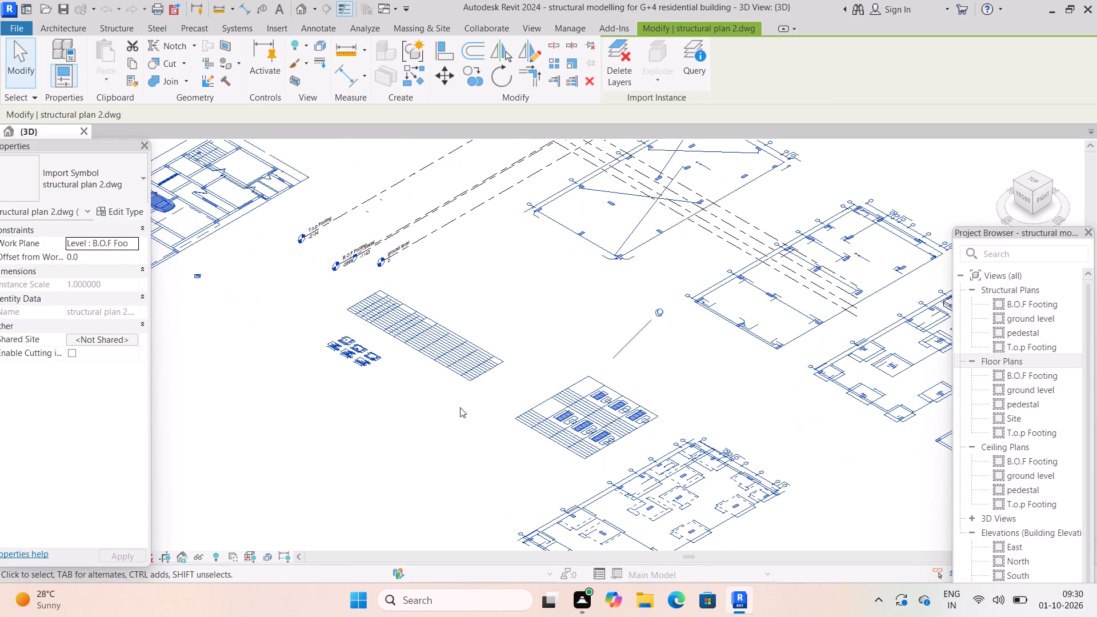
scroll(460, 405, "down", 2)
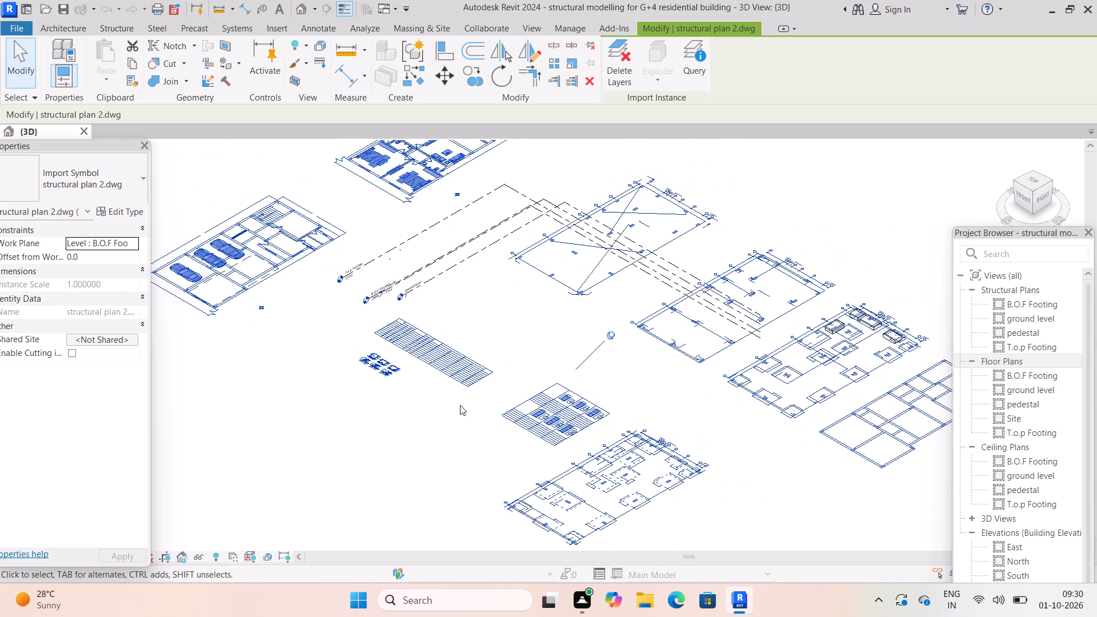
scroll(460, 404, "down", 2)
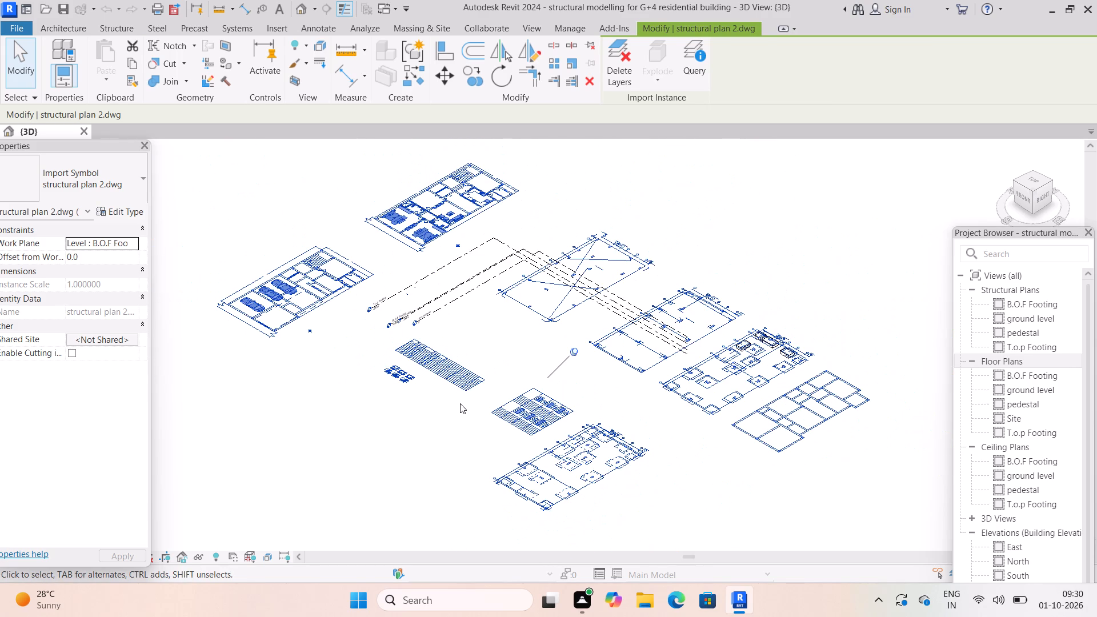
scroll(460, 403, "down", 1)
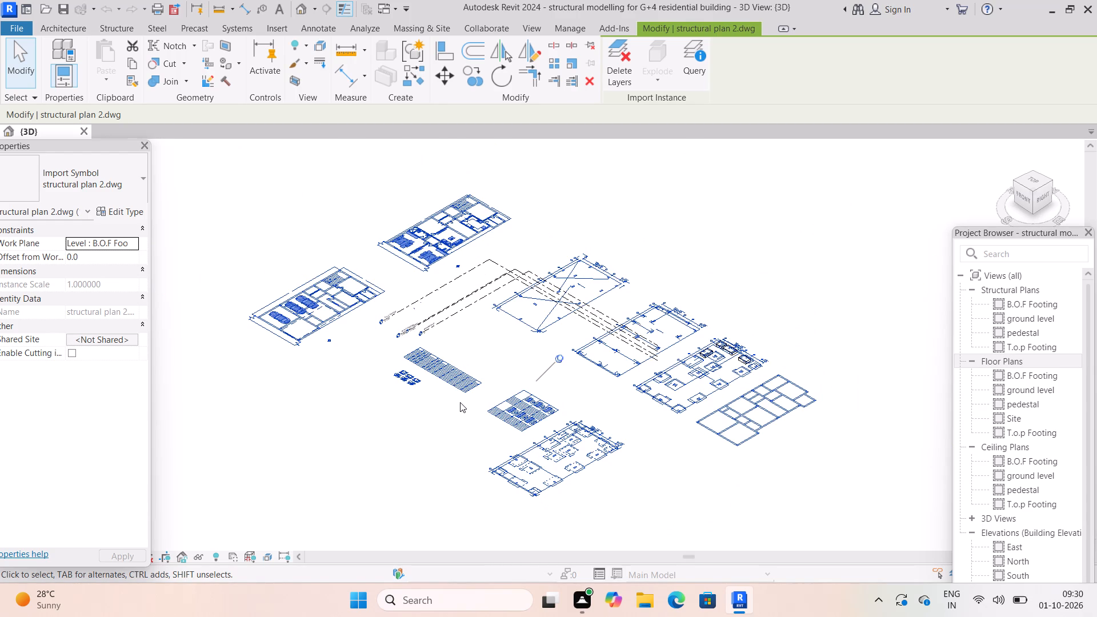
scroll(460, 402, "down", 1)
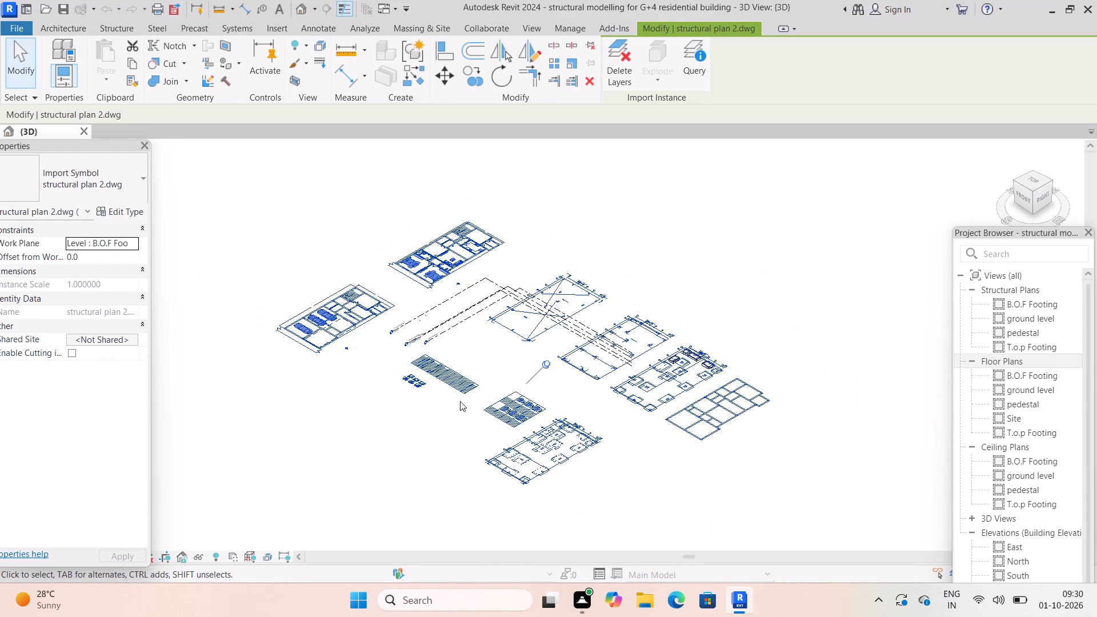
scroll(460, 401, "down", 2)
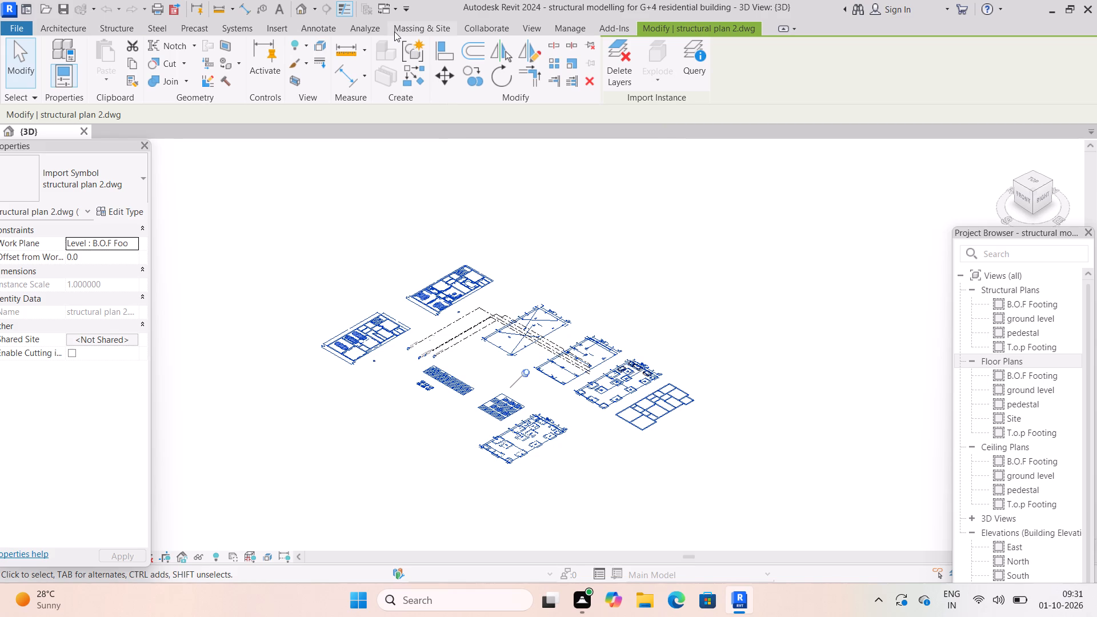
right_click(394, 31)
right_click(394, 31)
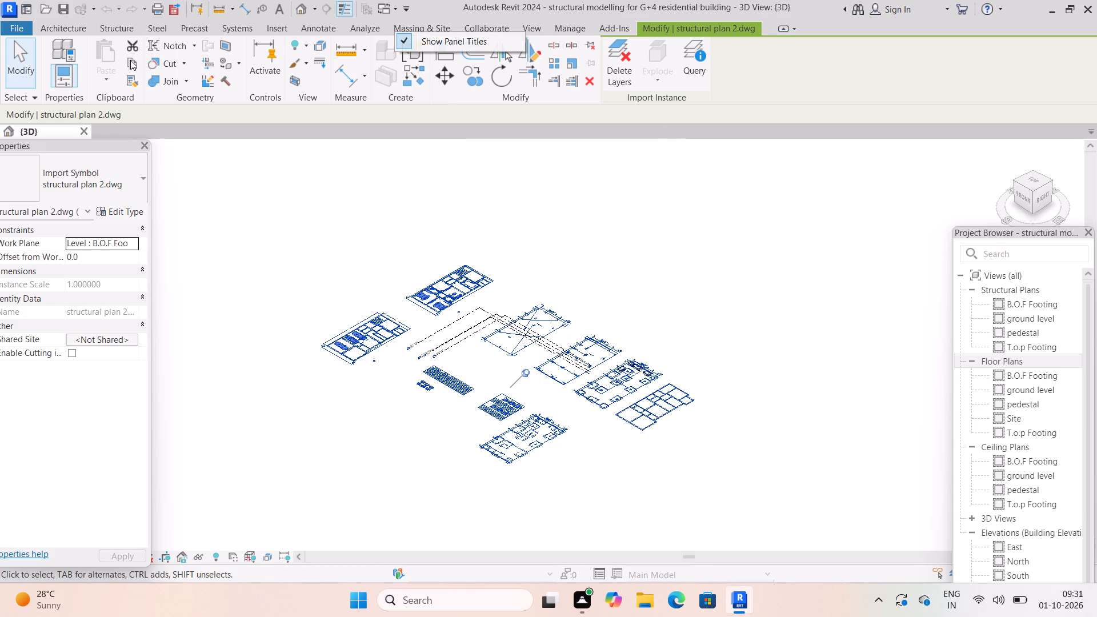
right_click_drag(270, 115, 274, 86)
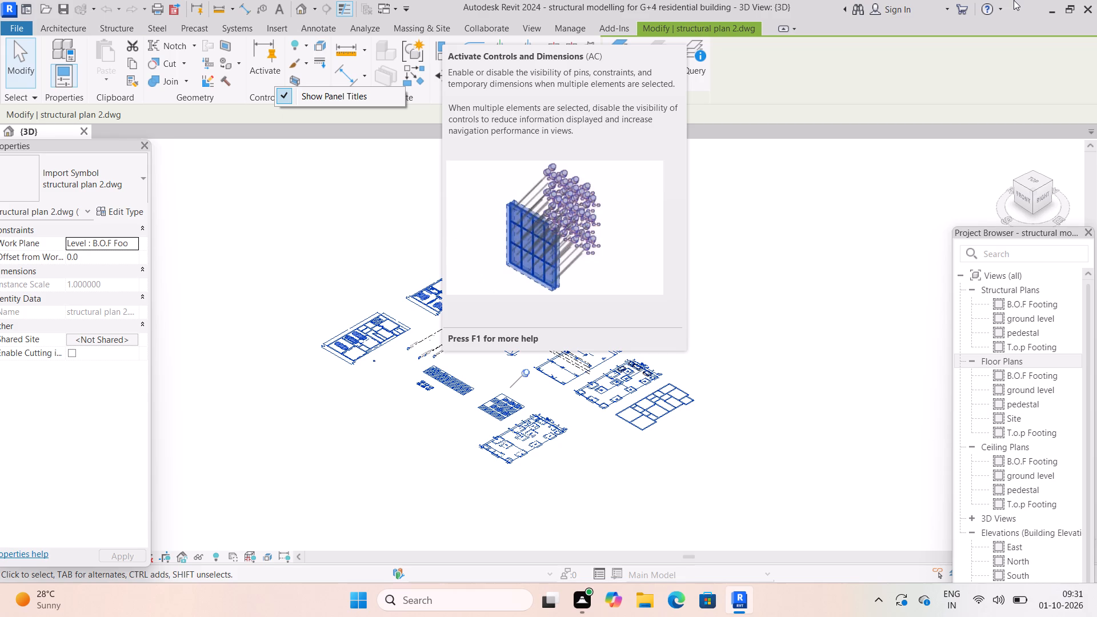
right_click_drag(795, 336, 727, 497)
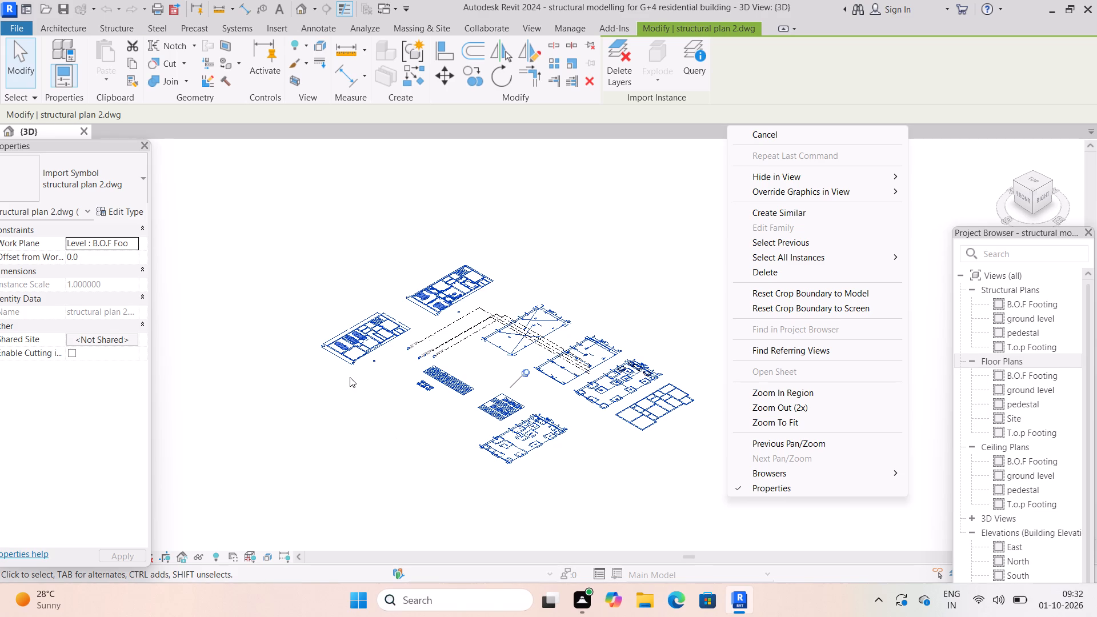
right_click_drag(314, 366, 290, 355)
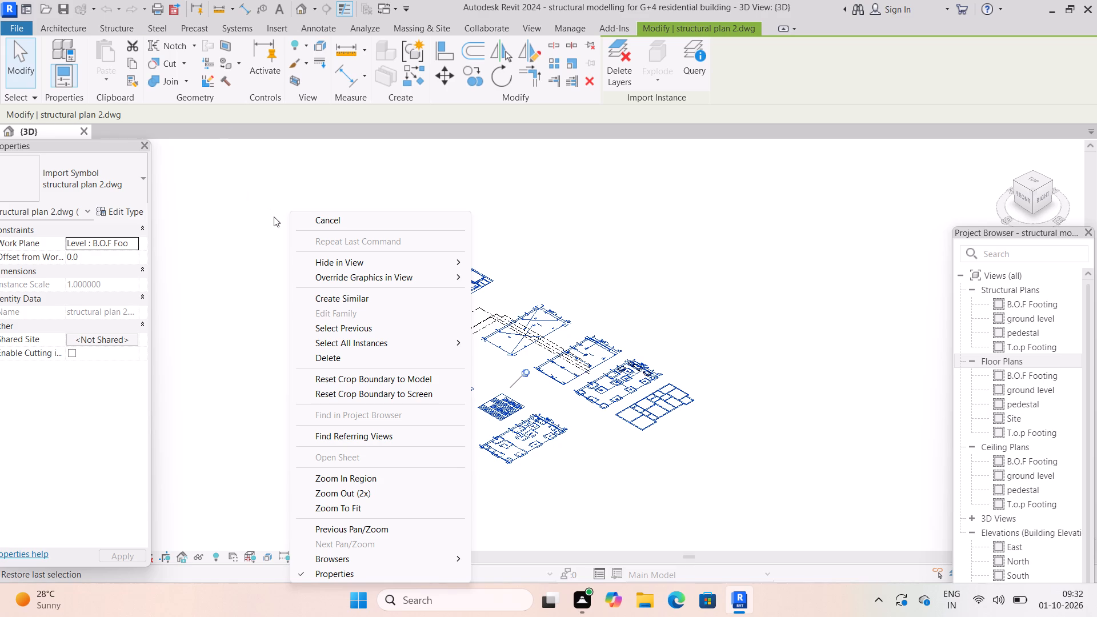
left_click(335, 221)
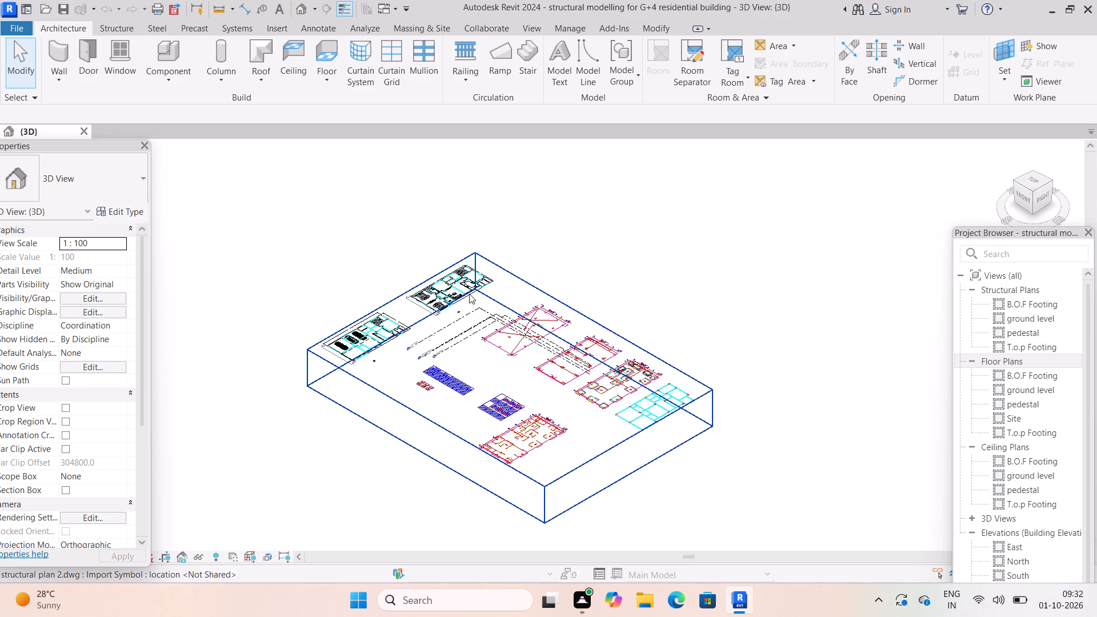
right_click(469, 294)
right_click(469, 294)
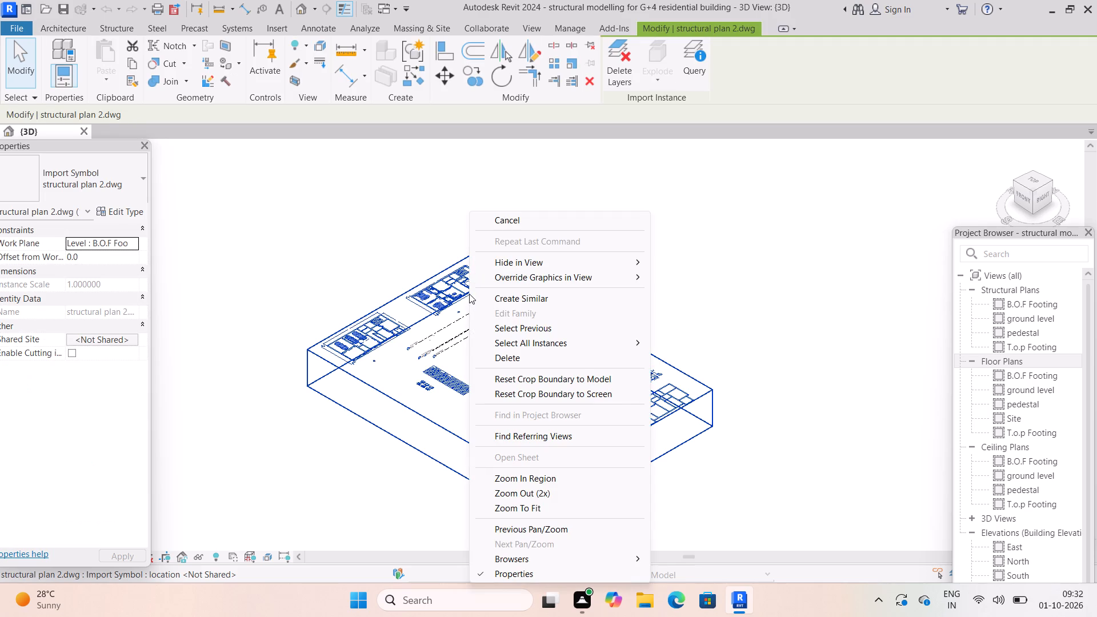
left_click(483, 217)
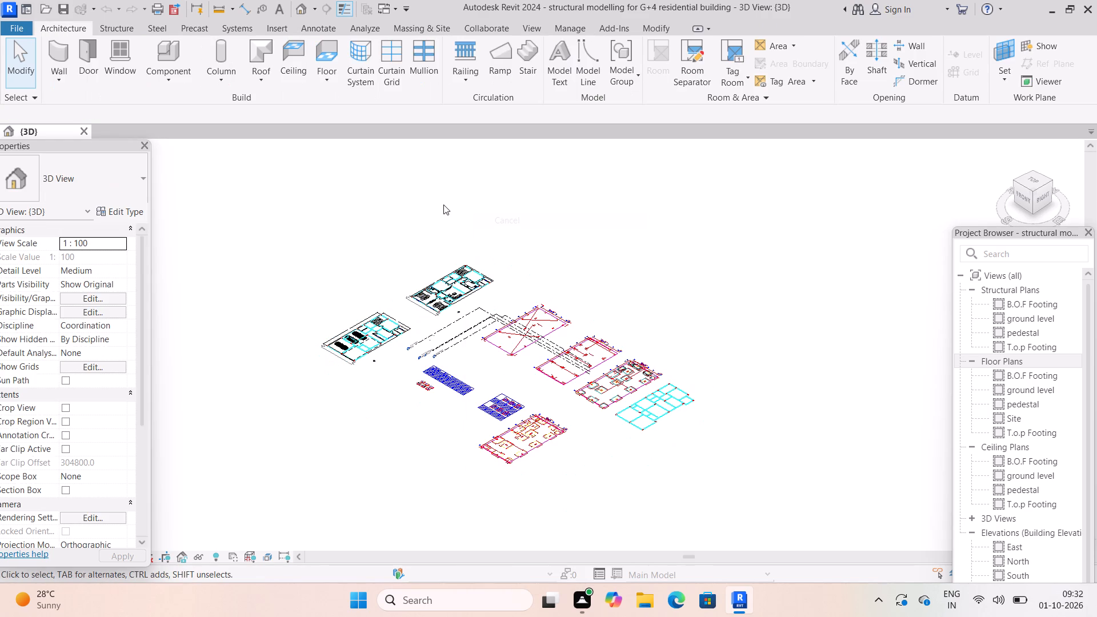
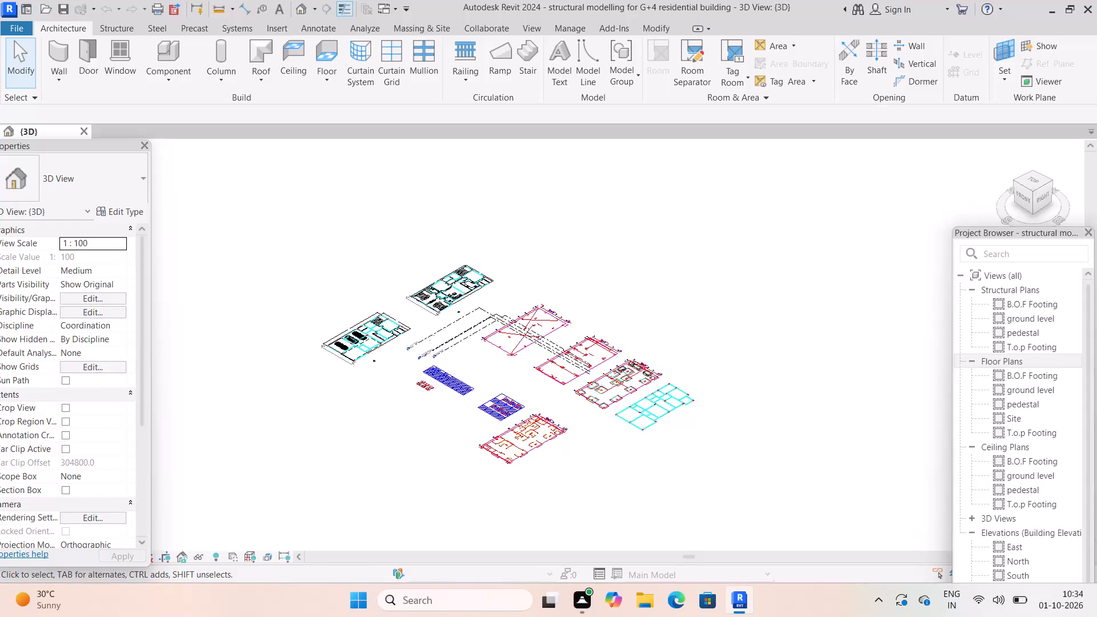
Save the structural modelling project for the G+4 residential building.
key("ctrl+s")
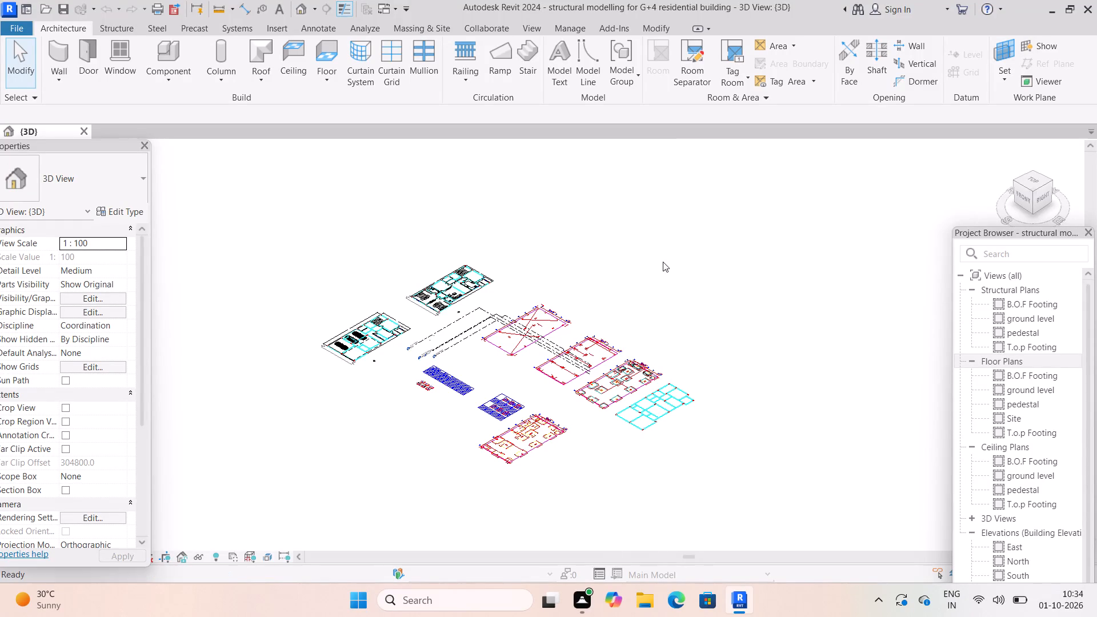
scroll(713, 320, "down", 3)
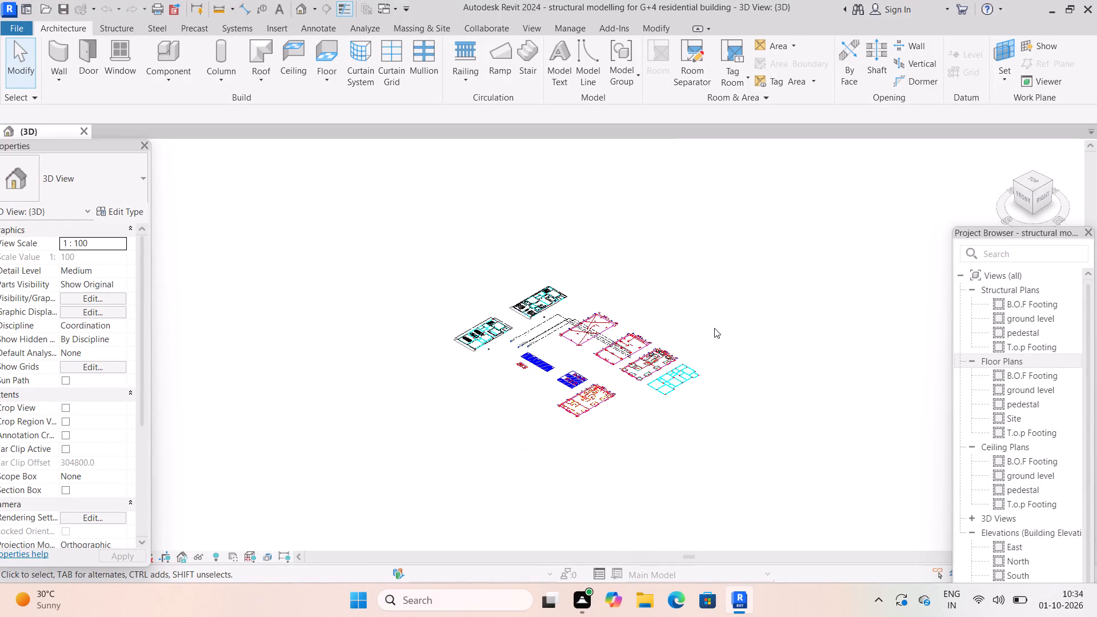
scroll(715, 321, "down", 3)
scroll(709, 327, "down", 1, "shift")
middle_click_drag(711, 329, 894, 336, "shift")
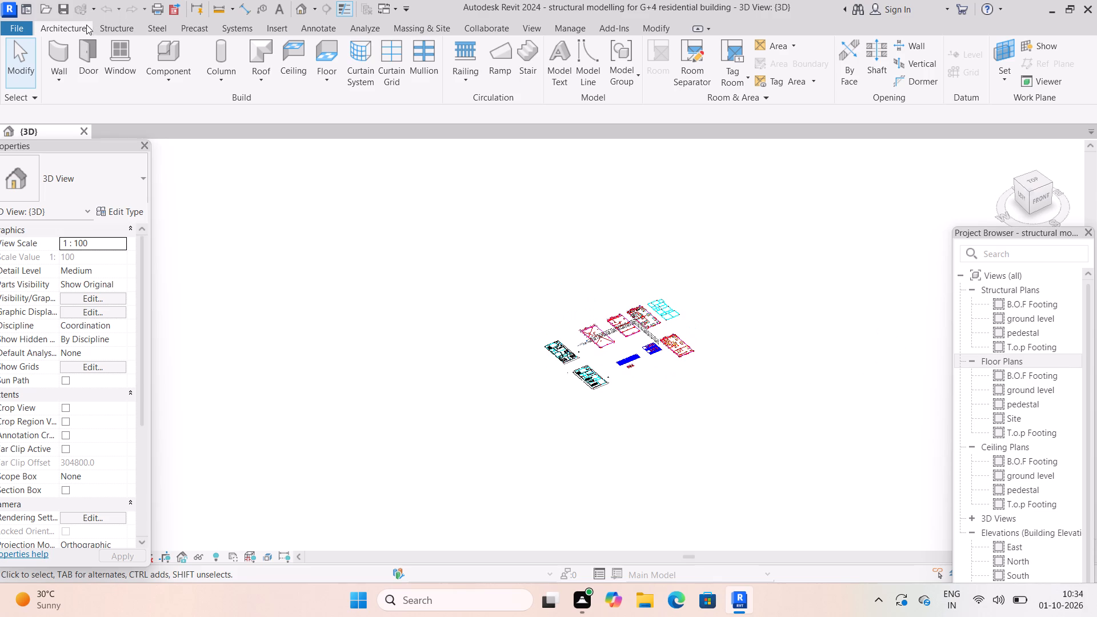
Close Revit after saving the G+4 residential building project.
left_click(1090, 6)
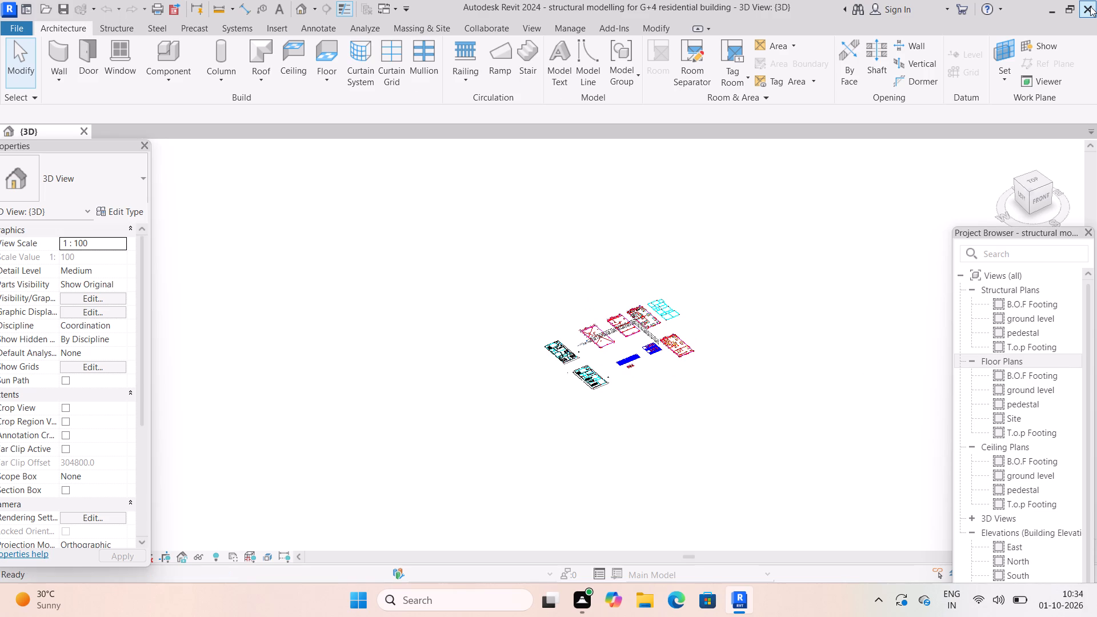
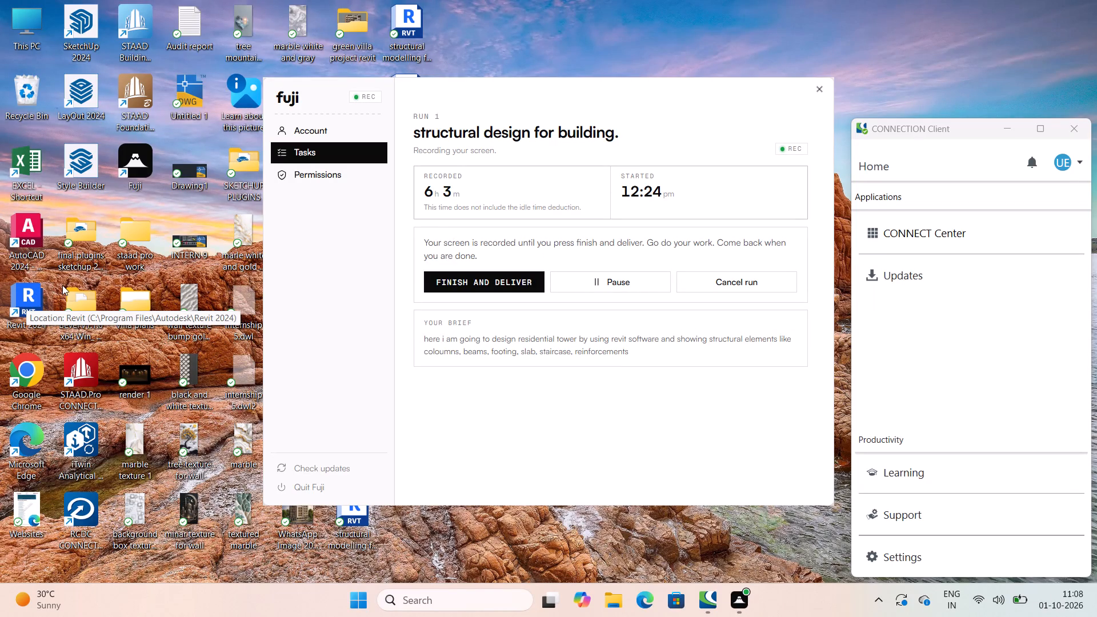
Launch Revit 2024 and reopen the recent project "structural modelling for G+4 residential building".
key("Tab")
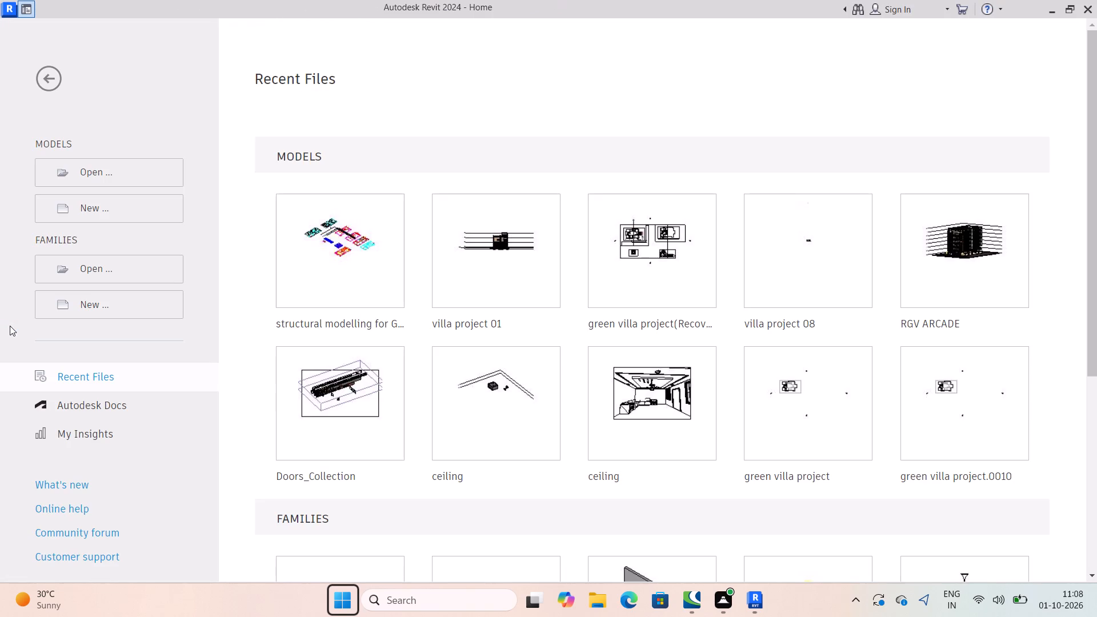
double_click(355, 251)
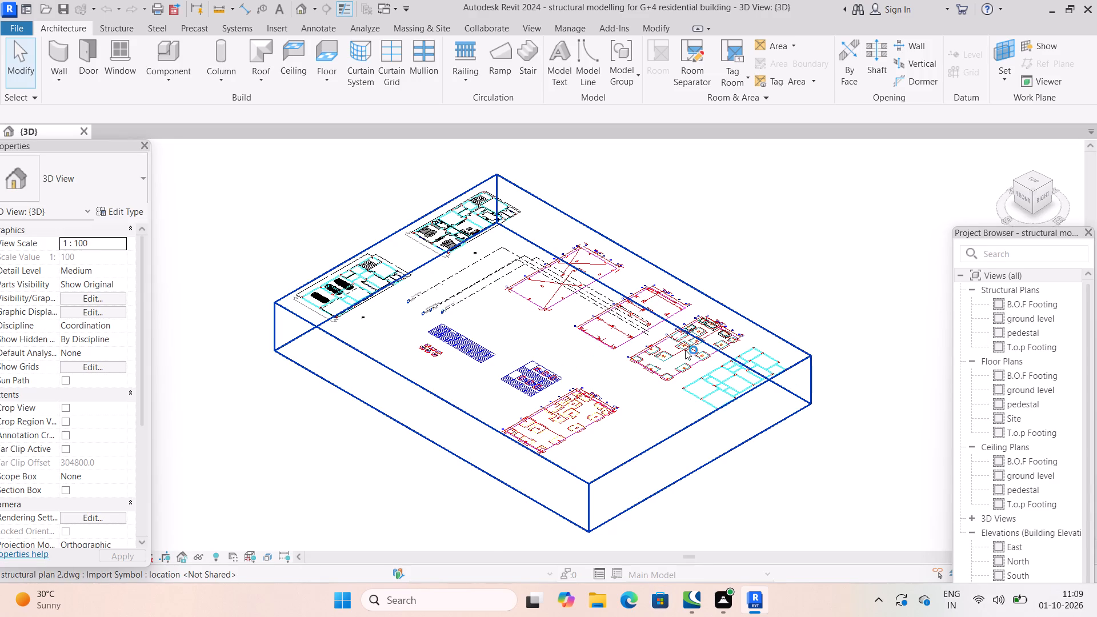
Inspect the imported structural plan 2.dwg in the 3D view and orient the view to Top.
scroll(679, 354, "up", 2)
scroll(664, 392, "down", 4)
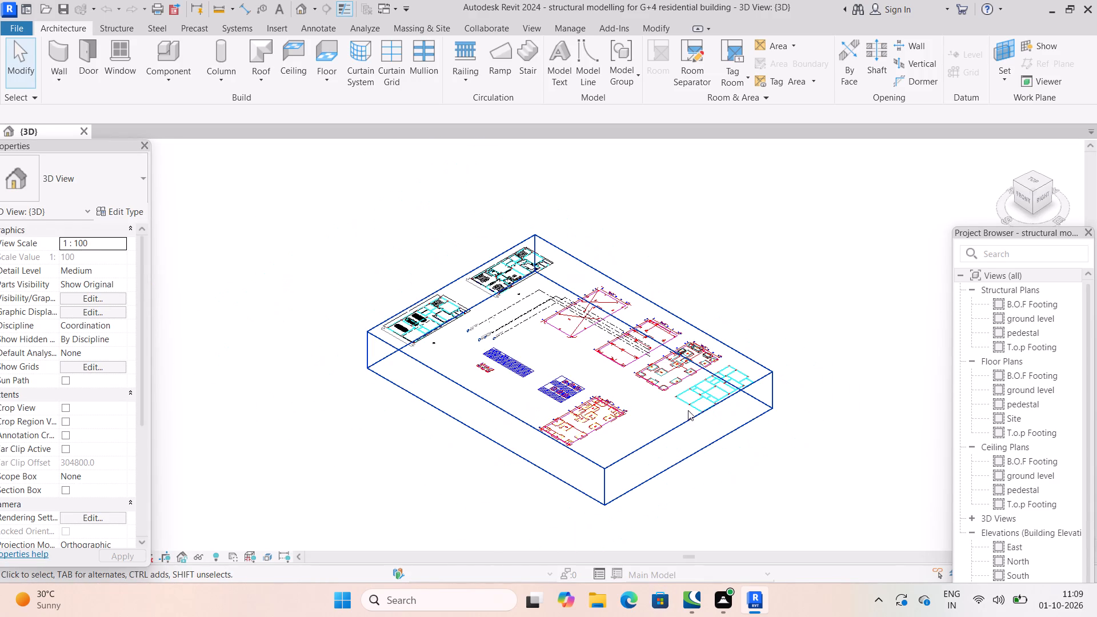
left_click(688, 410)
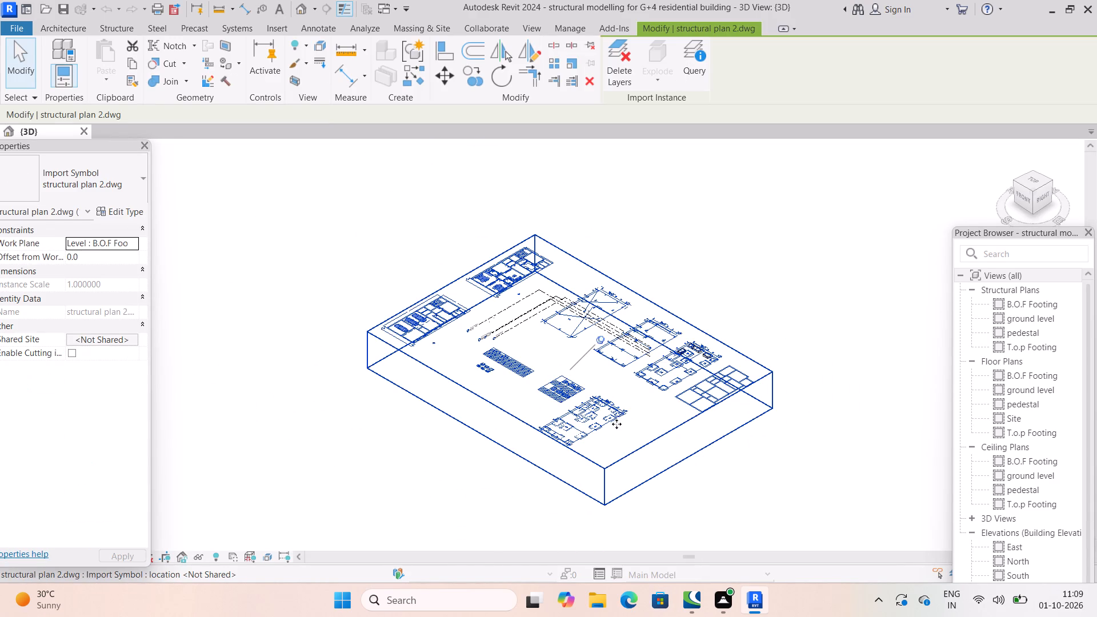
middle_click(602, 430)
middle_click_drag(602, 430, 692, 421, "shift")
middle_click(692, 421, "shift")
middle_click(693, 419, "shift")
scroll(682, 421, "down", 2)
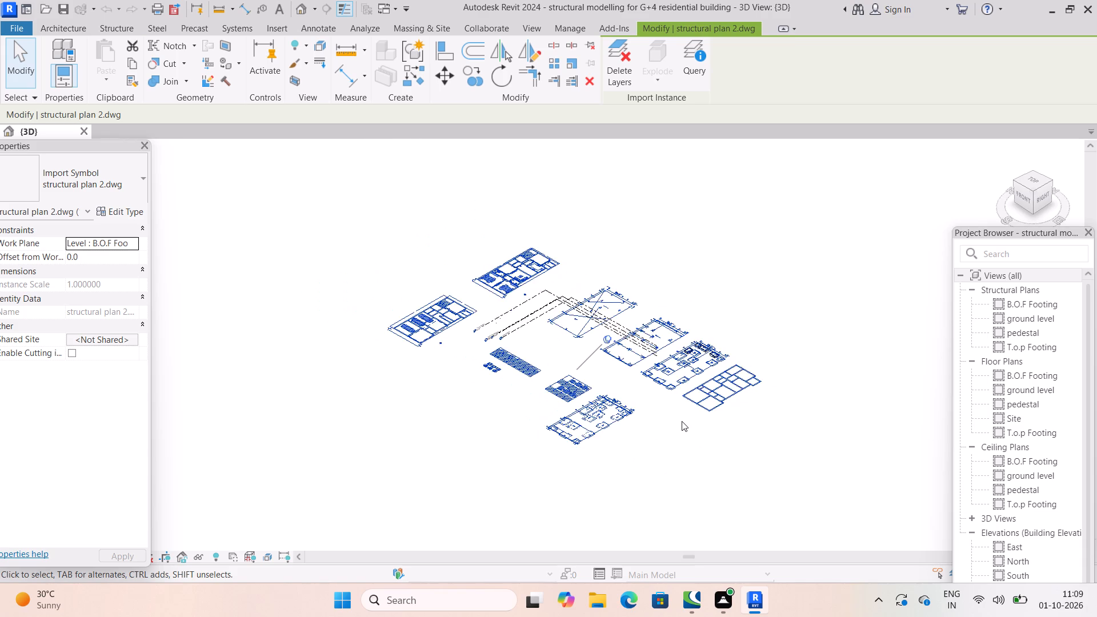
scroll(682, 421, "down", 3)
middle_click_drag(662, 442, 768, 369)
middle_click(768, 368, "shift")
scroll(652, 379, "up", 3)
middle_click(709, 382)
middle_click_drag(709, 382, 691, 495)
scroll(610, 328, "down", 4)
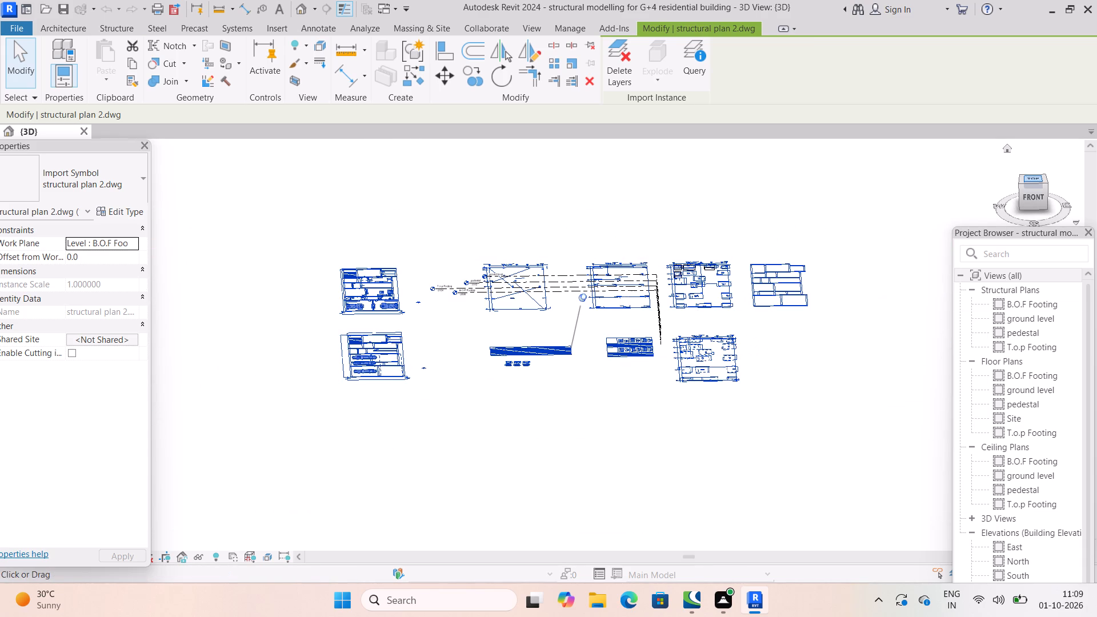
left_click(1034, 178)
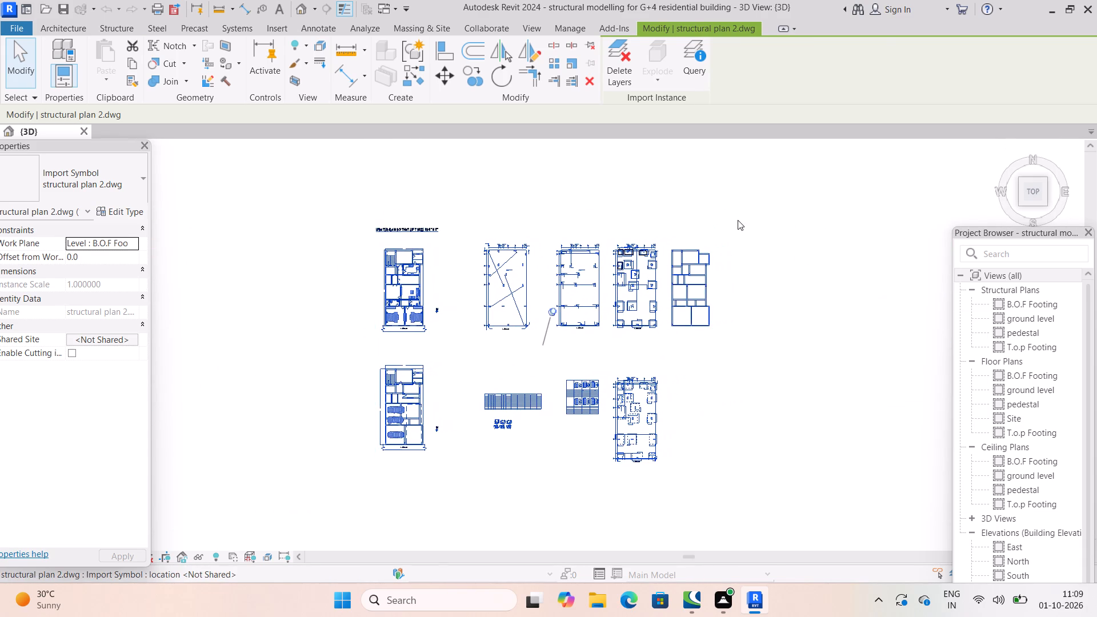
left_click(738, 220)
Examine the placed rectangular footings at CF2, SF3 and SF4 against the imported footing layout along grids 5 to 7.
scroll(631, 246, "up", 9)
scroll(654, 287, "up", 3)
scroll(571, 266, "up", 2)
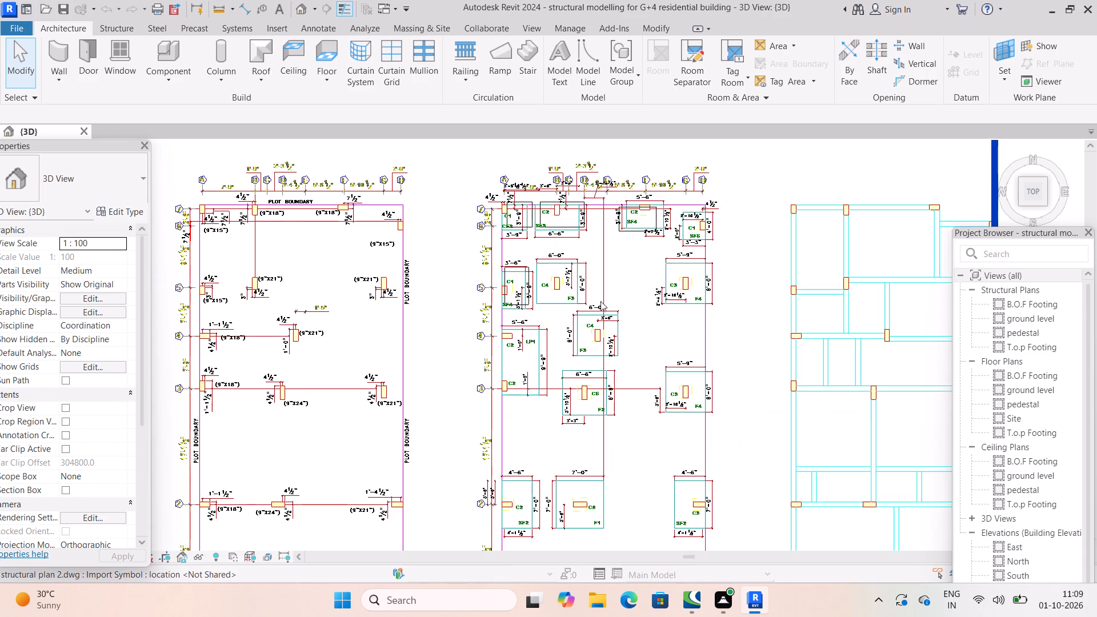
scroll(536, 303, "up", 5)
middle_click_drag(523, 271, 523, 303)
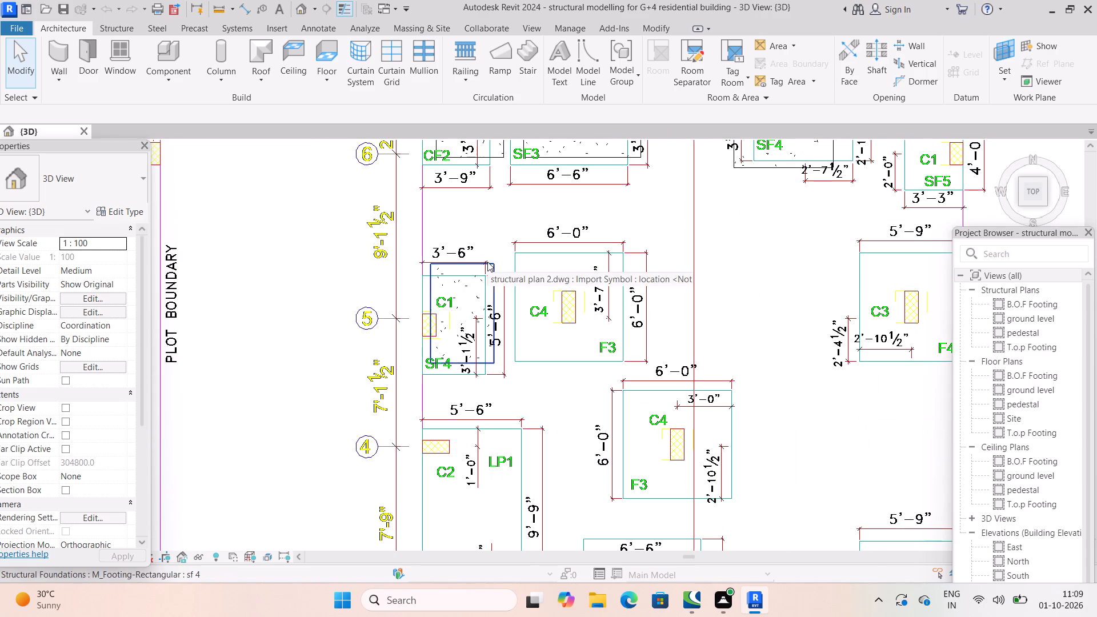
scroll(848, 263, "down", 1)
middle_click_drag(848, 263, 808, 357)
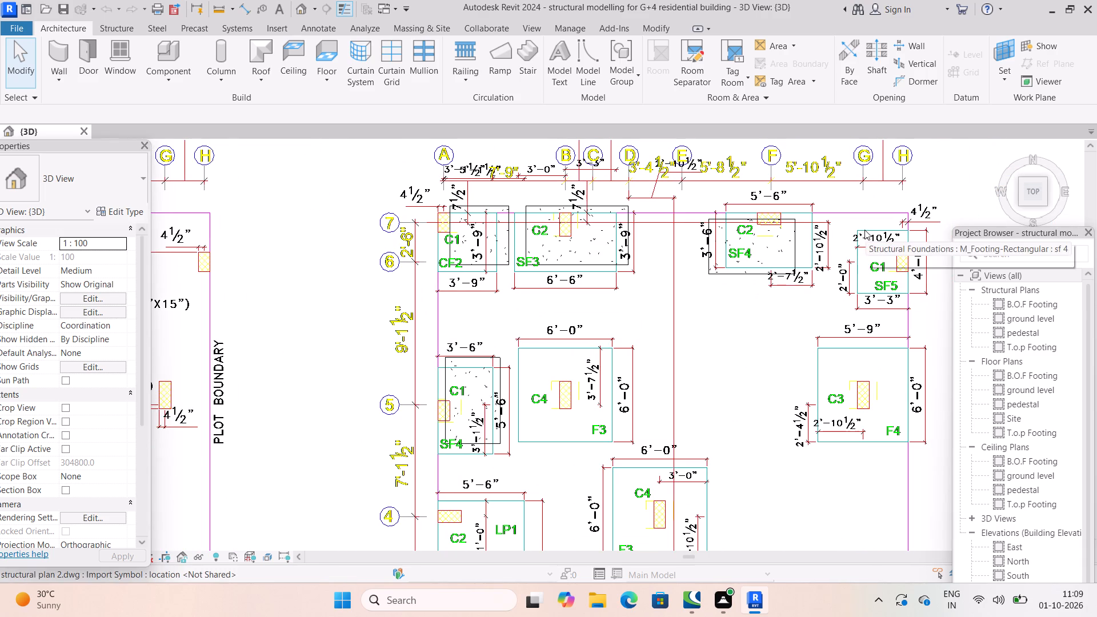
left_click(716, 221)
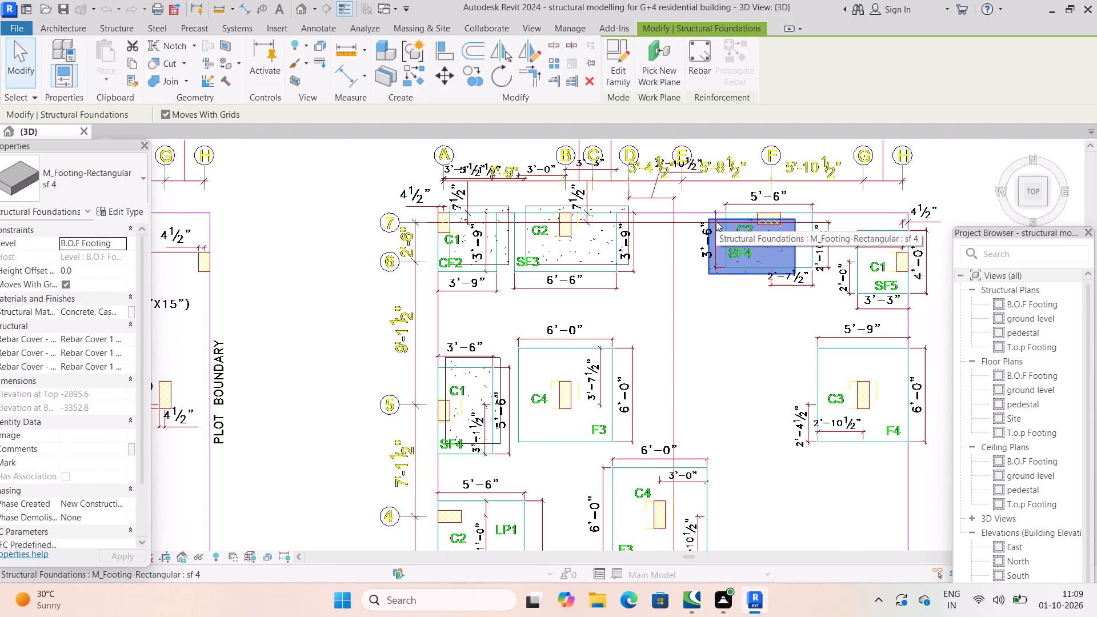
scroll(716, 221, "down", 2)
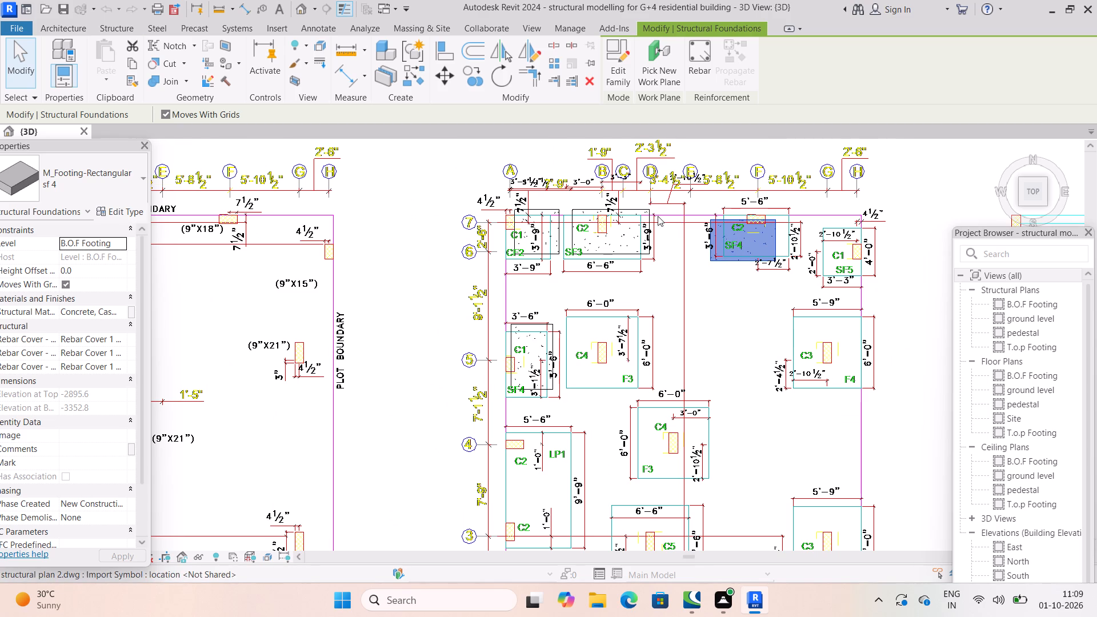
left_click(655, 215)
left_click(560, 214)
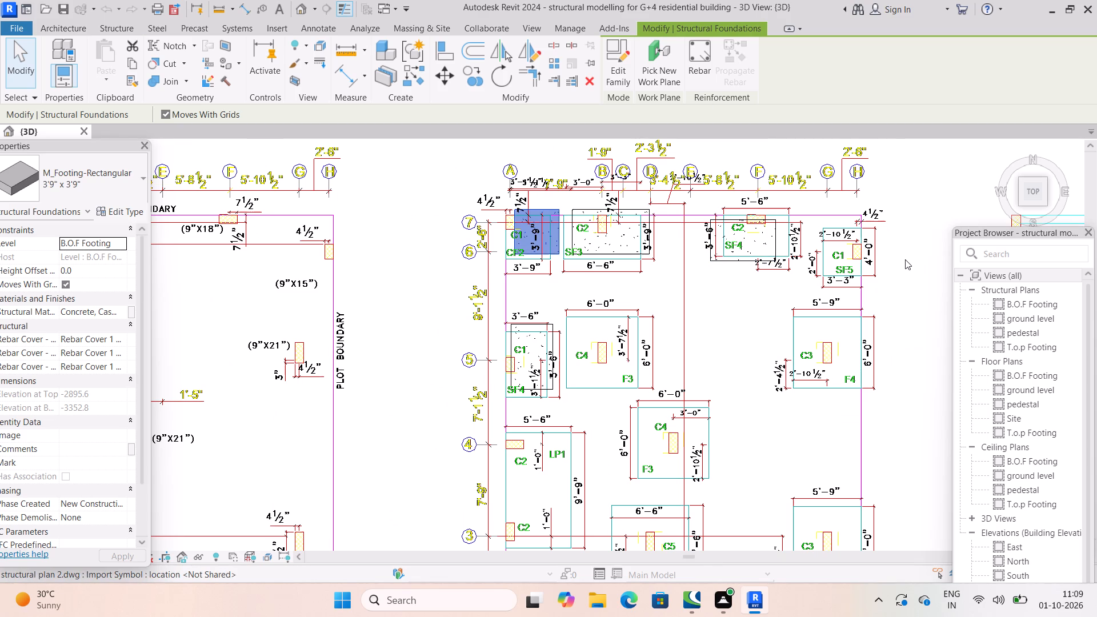
left_click(774, 216)
scroll(875, 272, "up", 4)
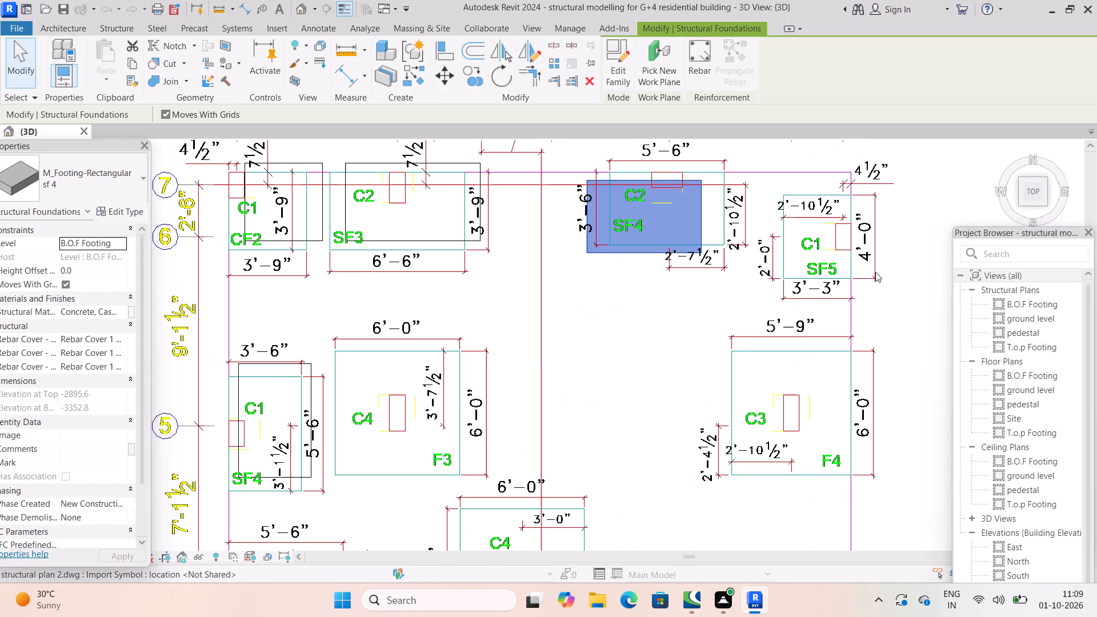
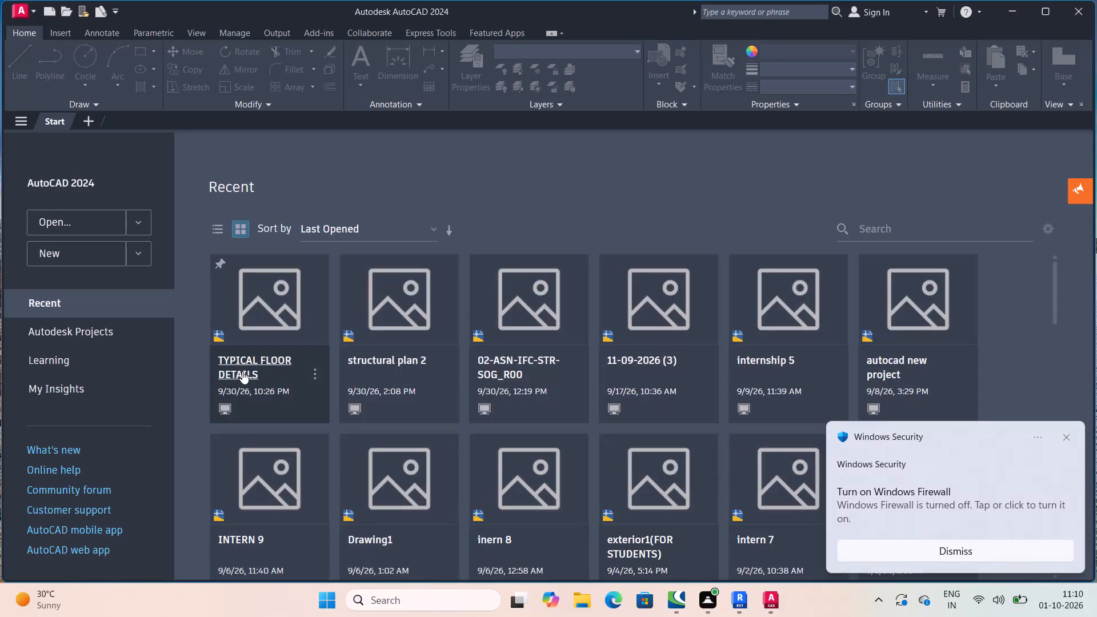
Open the recent drawing TYPICAL FLOOR DETAILS in AutoCAD.
double_click(306, 319)
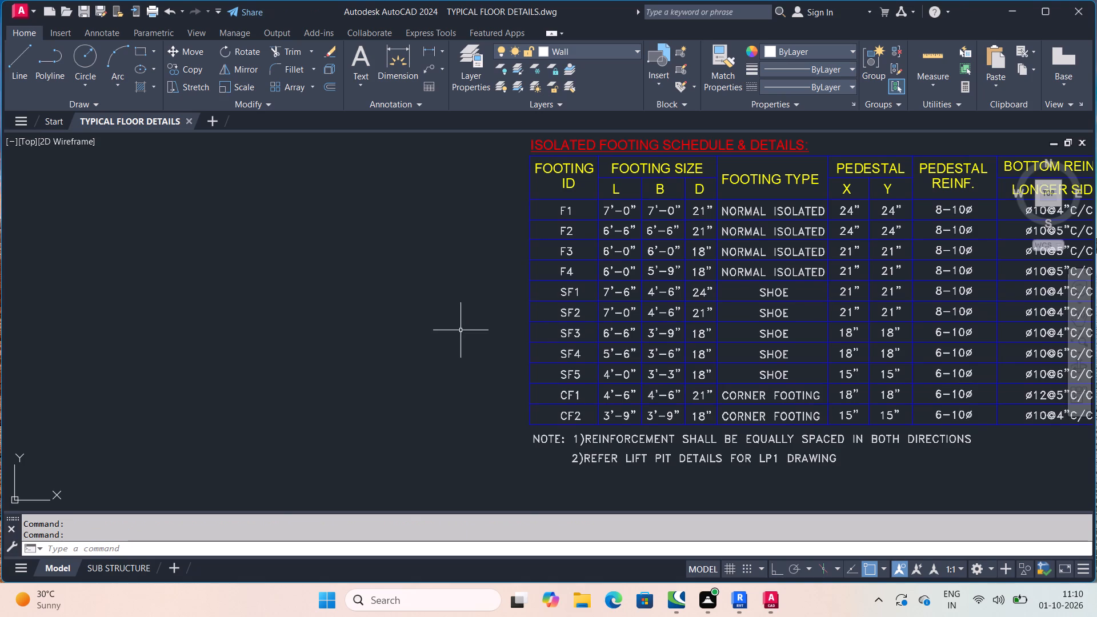
Examine the column and footing layout plans in the typical floor details drawing.
scroll(667, 347, "down", 3)
middle_click_drag(647, 366, 556, 386)
scroll(647, 366, "down", 2)
scroll(712, 366, "down", 2)
middle_click_drag(708, 366, 669, 380)
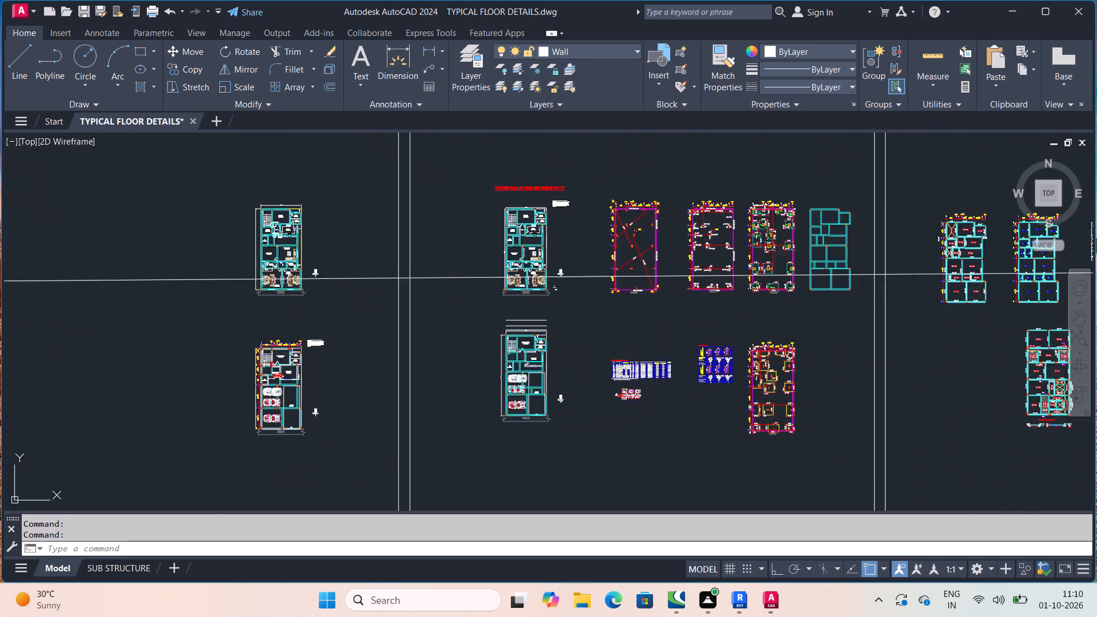
middle_click_drag(669, 380, 640, 362)
middle_click_drag(652, 355, 626, 388)
scroll(650, 359, "down", 1)
scroll(586, 350, "up", 4)
middle_click_drag(668, 320, 584, 316)
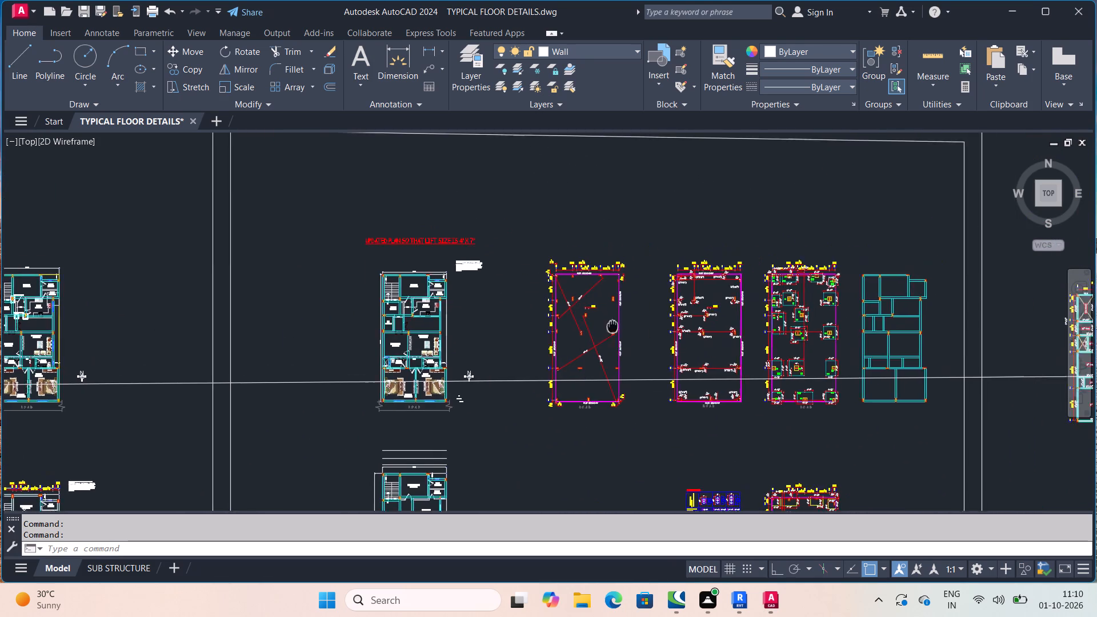
middle_click_drag(584, 316, 507, 306)
middle_click(506, 307)
scroll(628, 374, "up", 3)
middle_click_drag(627, 372, 519, 467)
middle_click_drag(763, 206, 683, 303)
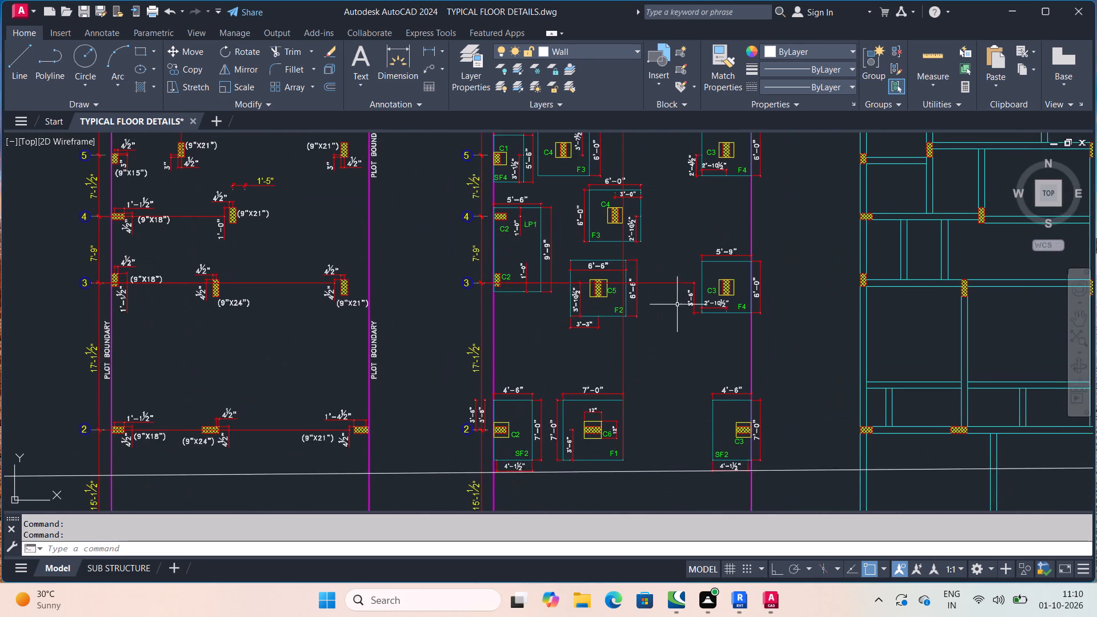
scroll(614, 269, "up", 2)
middle_click_drag(614, 269, 650, 358)
scroll(683, 280, "down", 2)
middle_click_drag(735, 239, 727, 275)
middle_click_drag(690, 207, 680, 233)
scroll(690, 207, "down", 1)
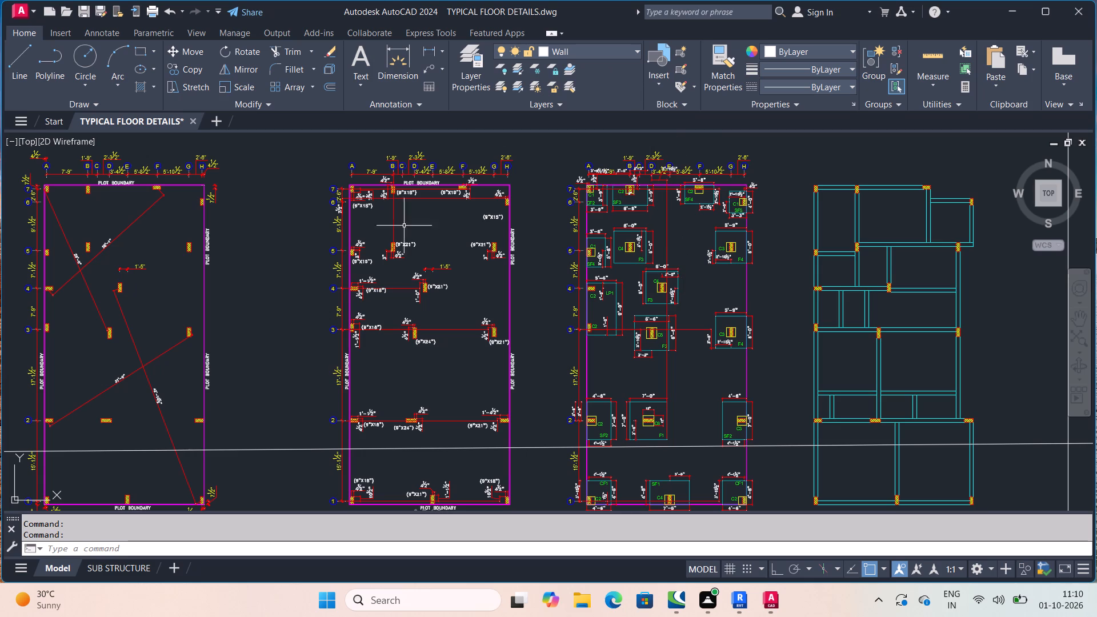
Read the SF5 sizes in the AutoCAD isolated footing schedule and check them against the footing layout in Revit.
scroll(378, 297, "down", 5)
scroll(462, 351, "up", 8)
scroll(578, 287, "down", 5)
middle_click_drag(469, 301, 531, 113)
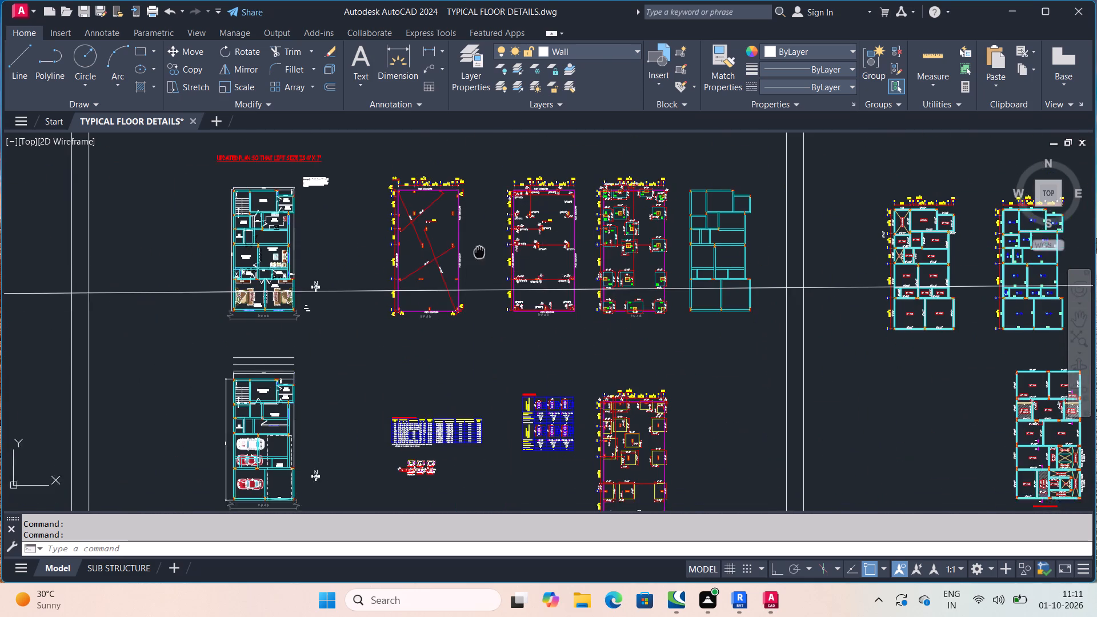
middle_click_drag(531, 113, 532, 109)
scroll(532, 109, "down", 1)
scroll(481, 239, "up", 3)
scroll(466, 287, "up", 2)
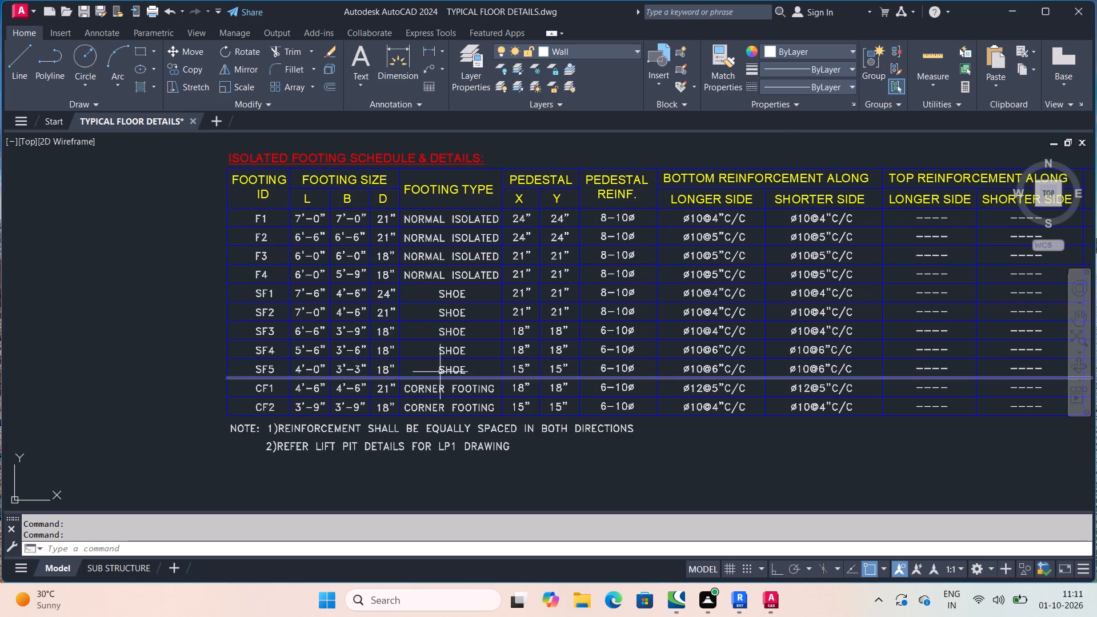
scroll(349, 379, "up", 1)
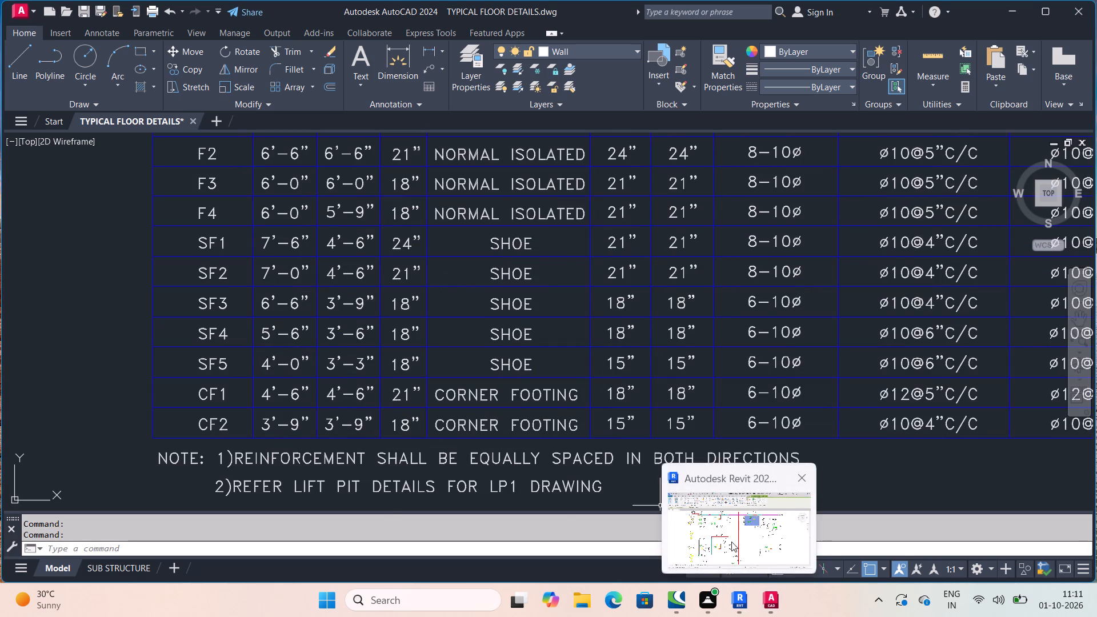
left_click(731, 540)
scroll(654, 432, "down", 2)
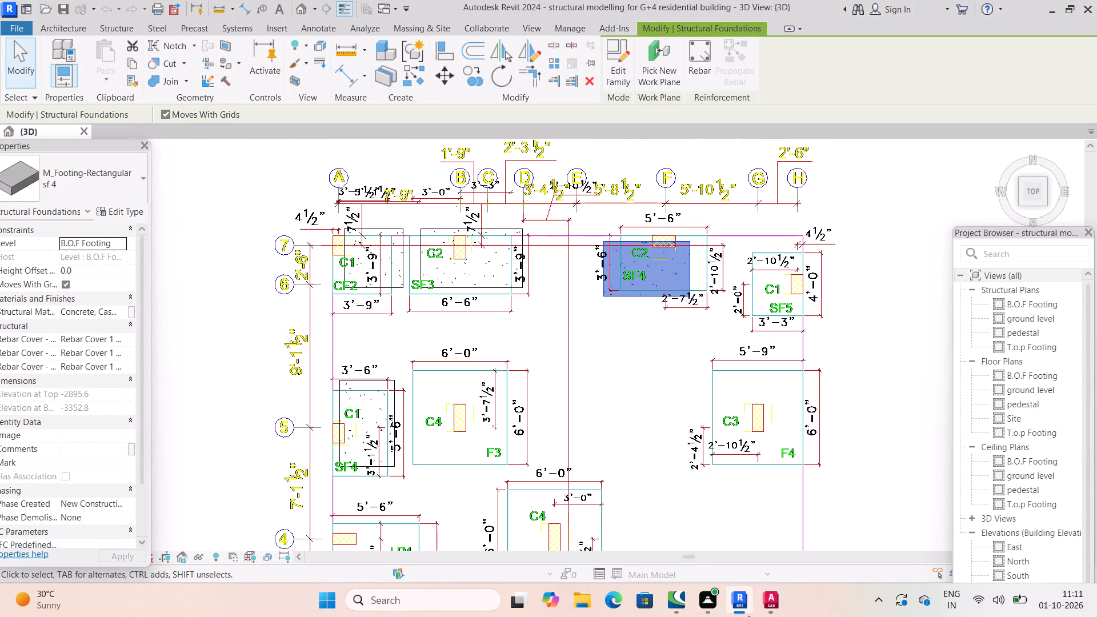
left_click(775, 536)
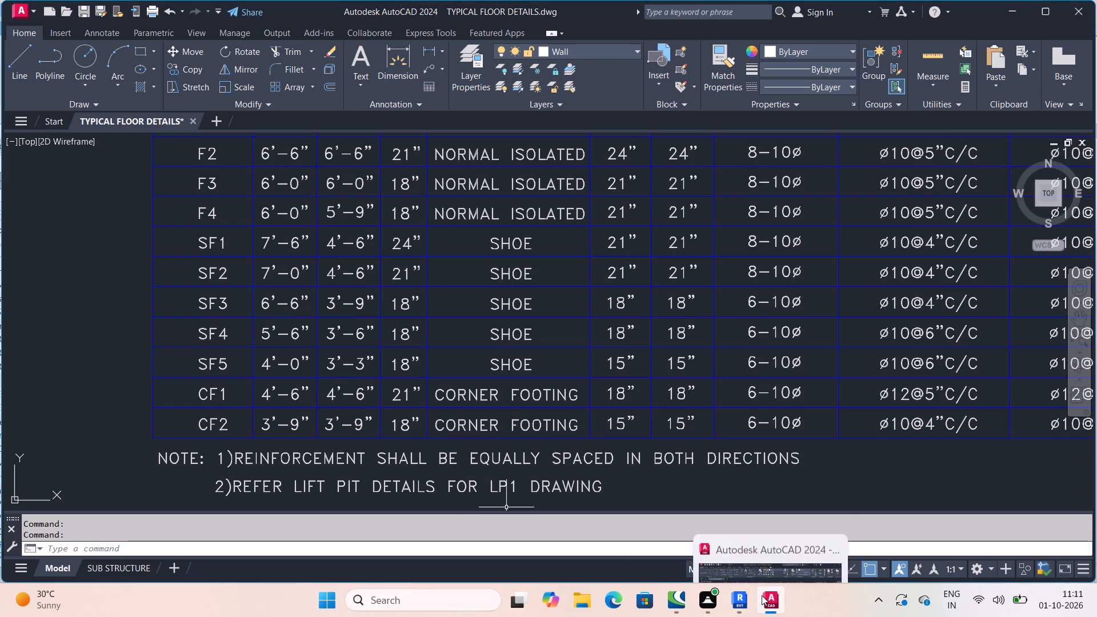
left_click(754, 531)
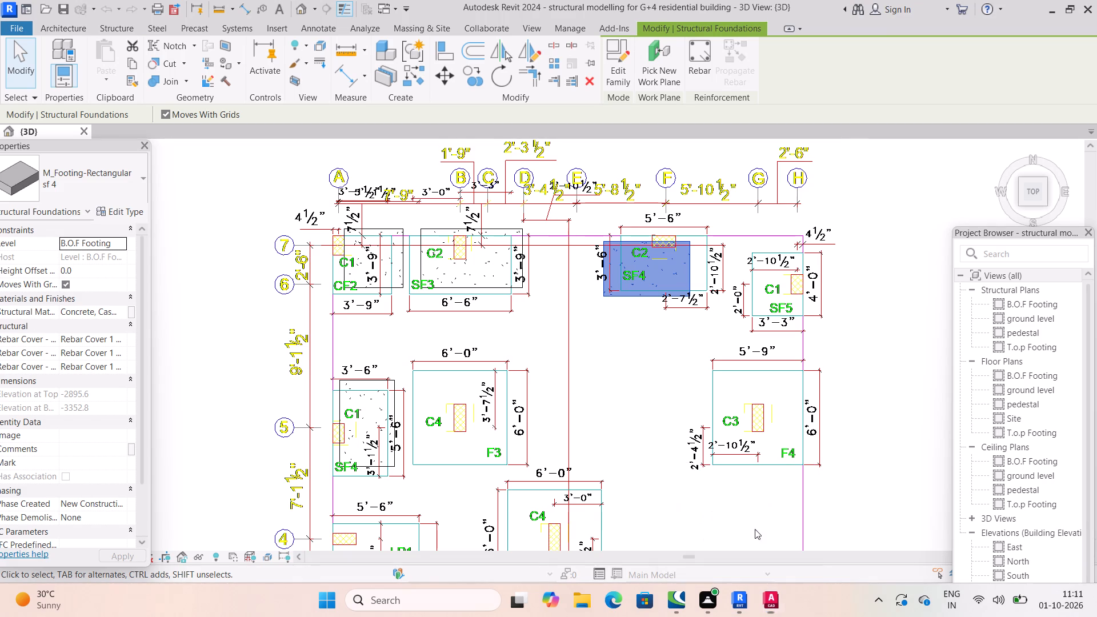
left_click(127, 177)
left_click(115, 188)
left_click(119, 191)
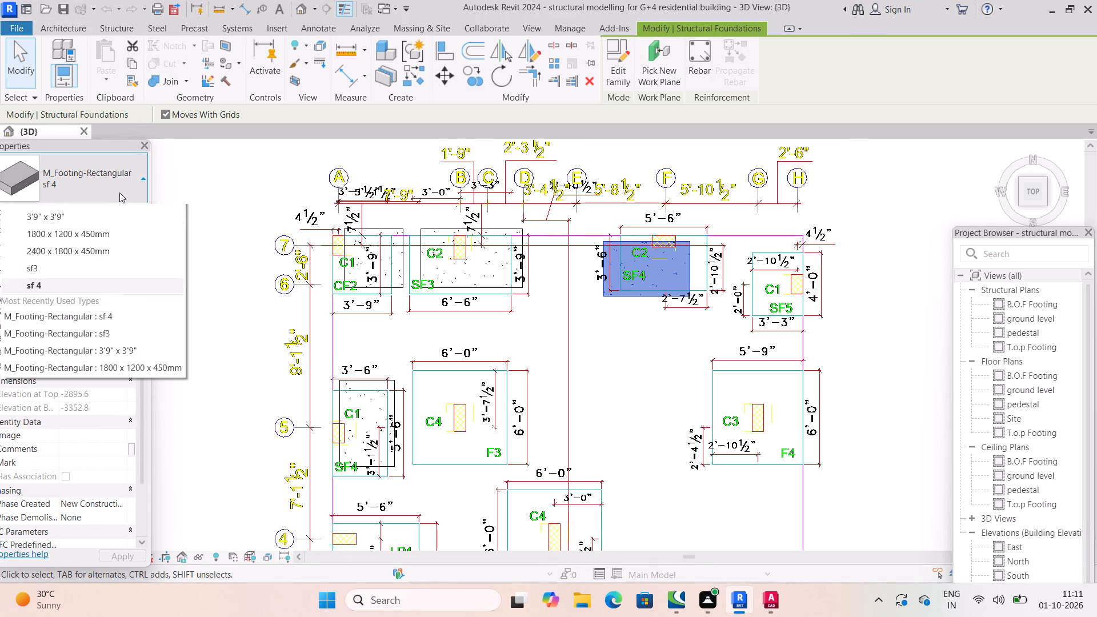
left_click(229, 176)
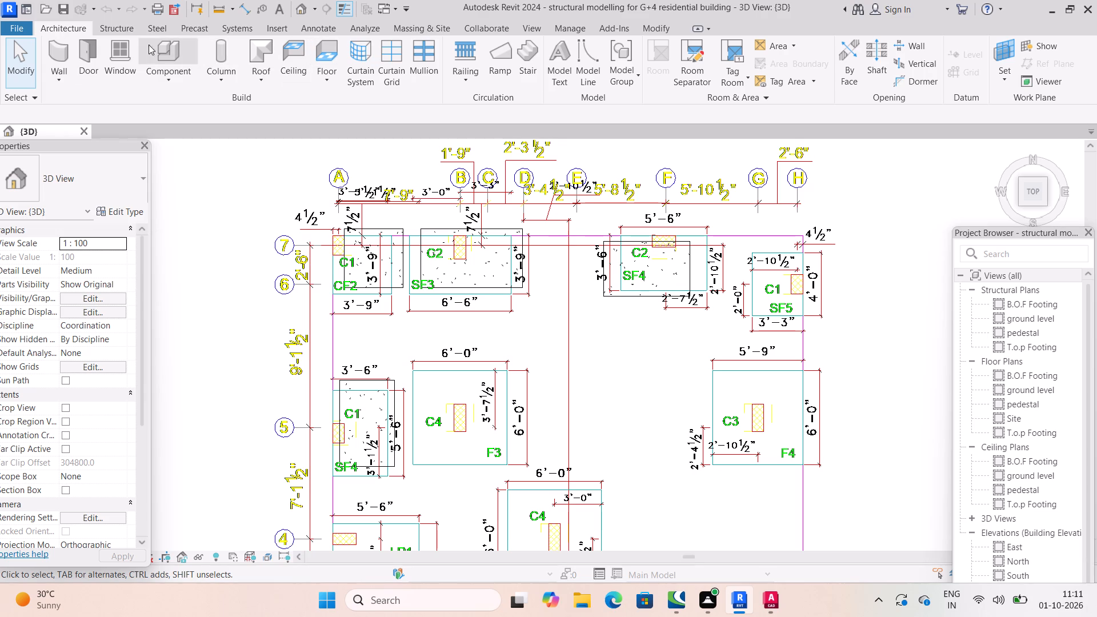
Start an isolated foundation and duplicate the M_Footing-Rectangular type sf 4 as sf 5.
left_click(113, 26)
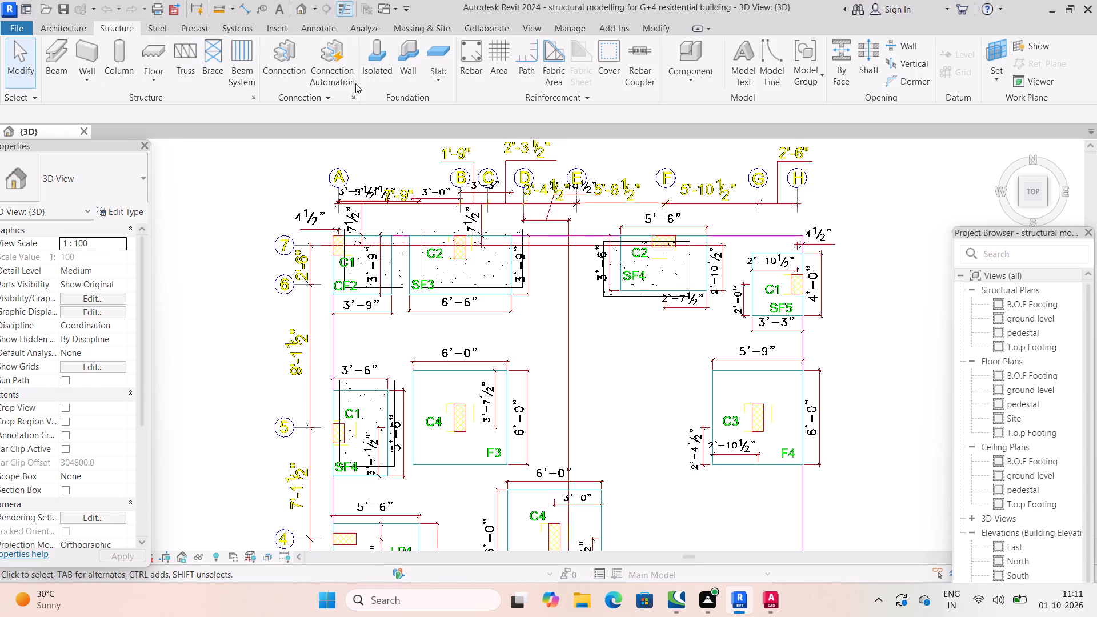
left_click(371, 64)
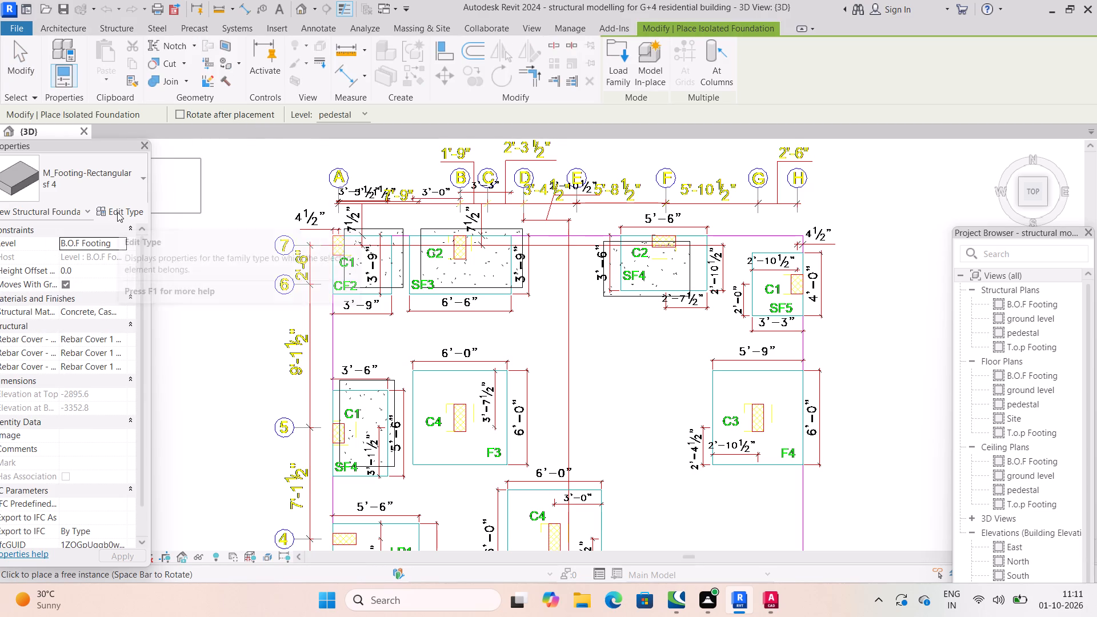
left_click(117, 212)
left_click(961, 125)
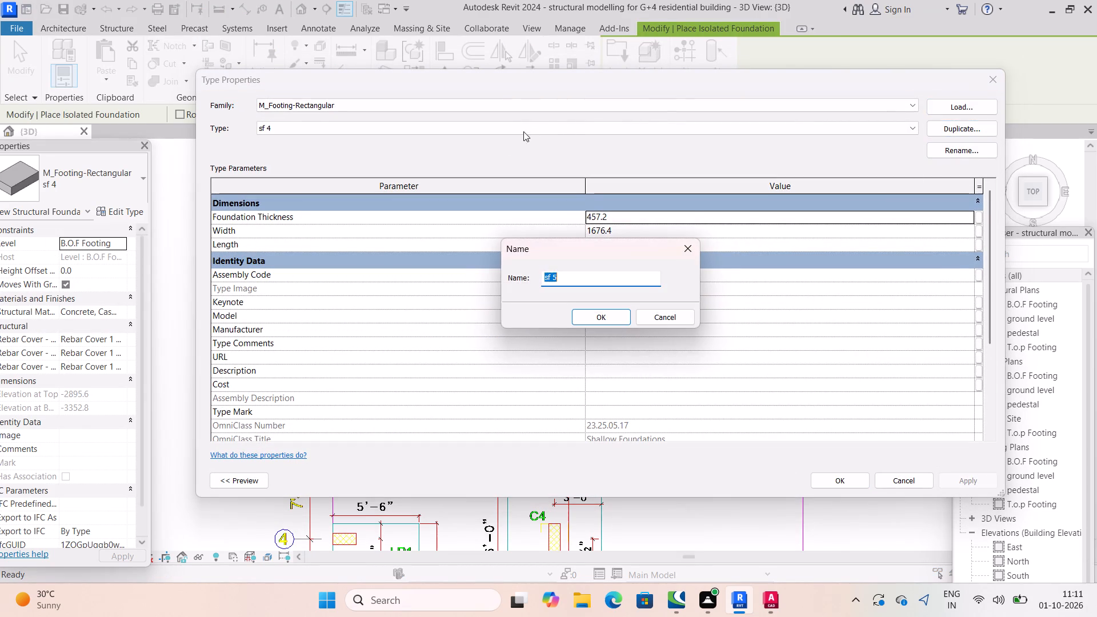
left_click(606, 318)
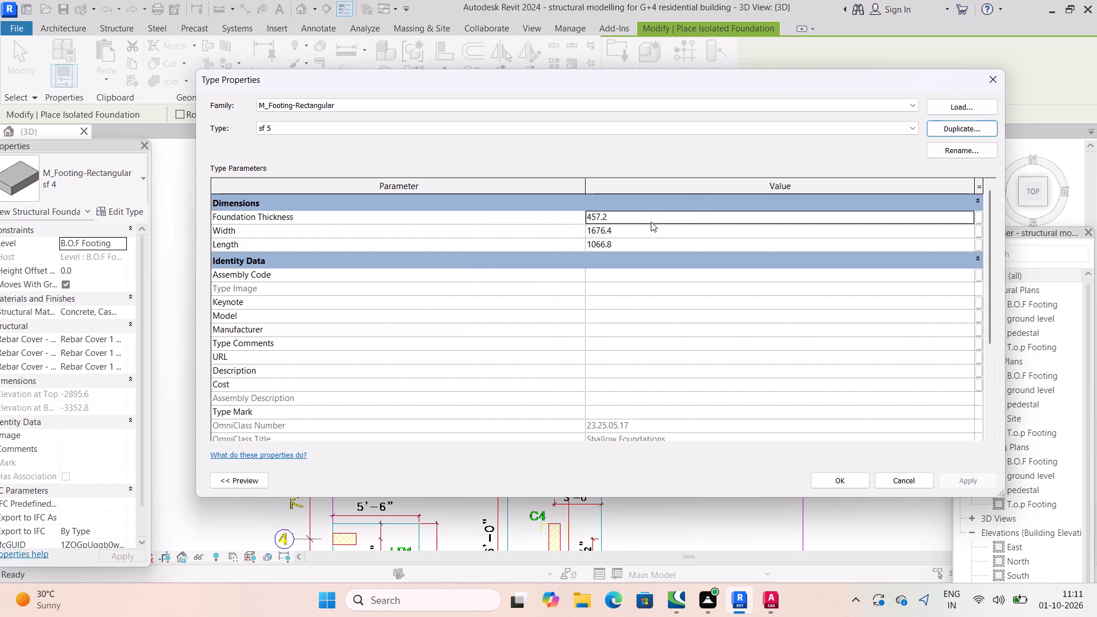
Set the sf 5 type's foundation thickness to 18", width to 4' and length to 3'3", and apply the changes.
left_click(648, 218)
type("18\"")
key("Return")
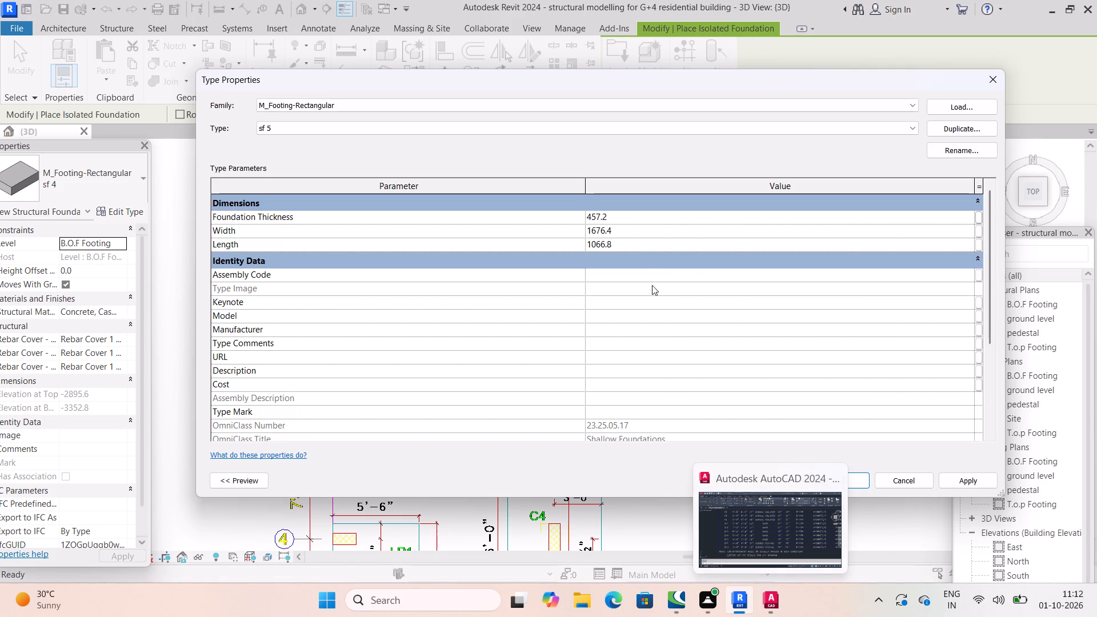
left_click(627, 229)
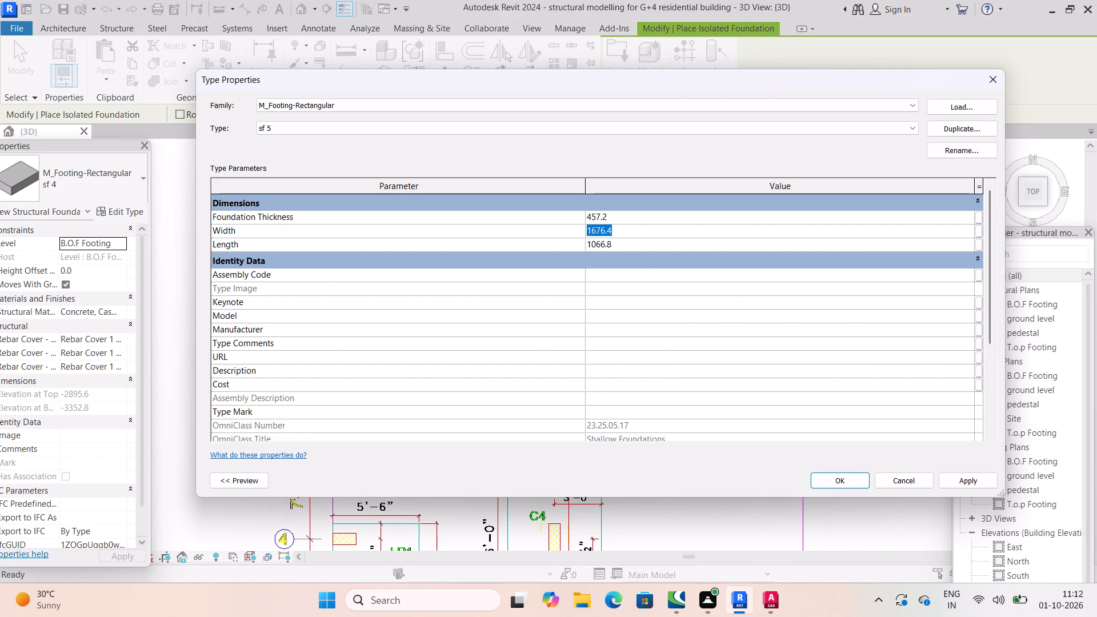
type("4'")
key("Return")
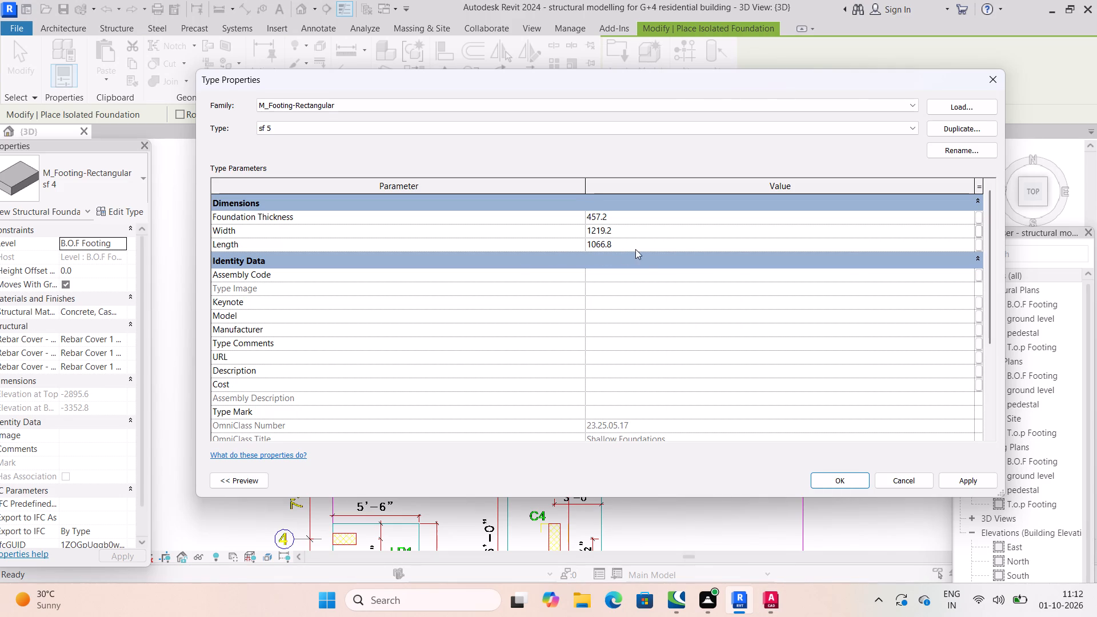
left_click(638, 241)
type("3'3\"")
key("Return")
scroll(734, 314, "down", 5)
scroll(733, 314, "up", 9)
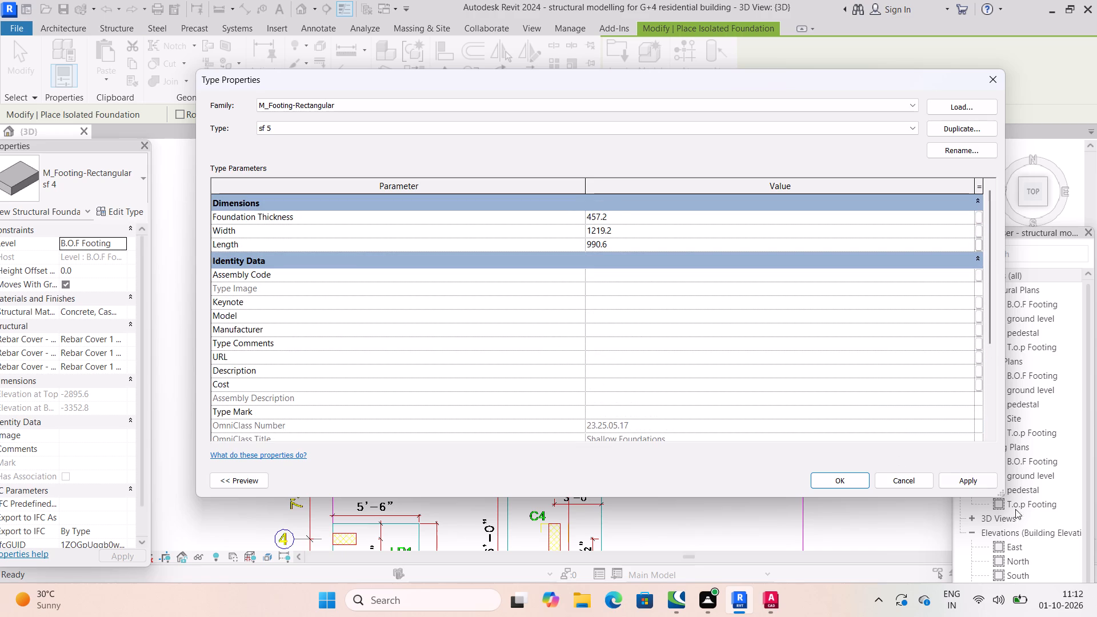
left_click(975, 481)
left_click(844, 480)
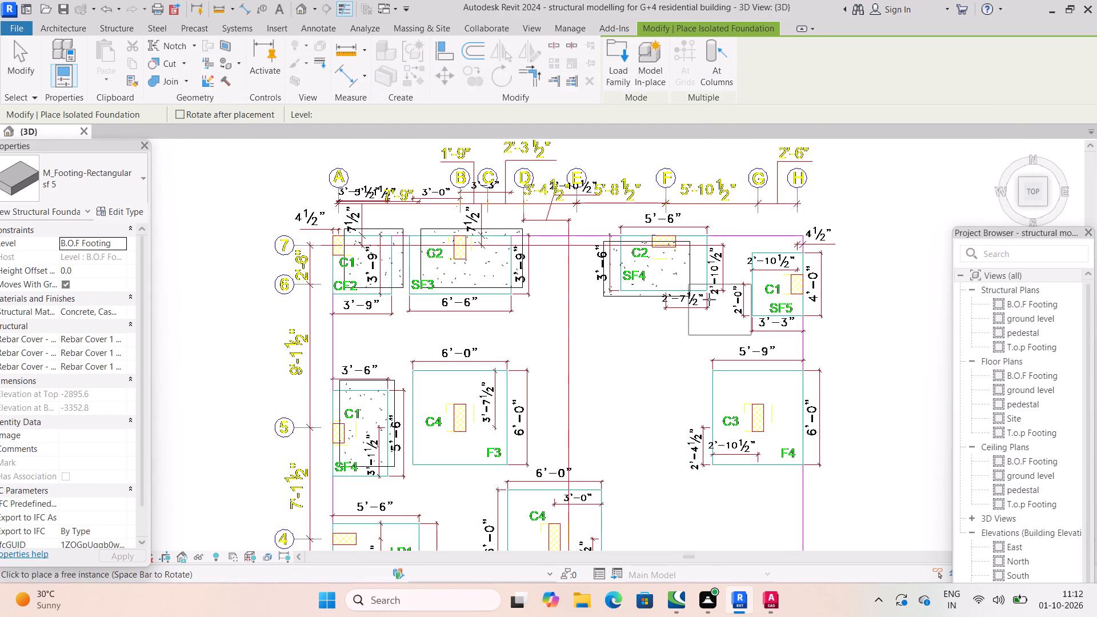
Place an sf 5 footing on level B.O.F Footing, rotated to match the plan's SF5 outline near grid H.
scroll(791, 289, "up", 2)
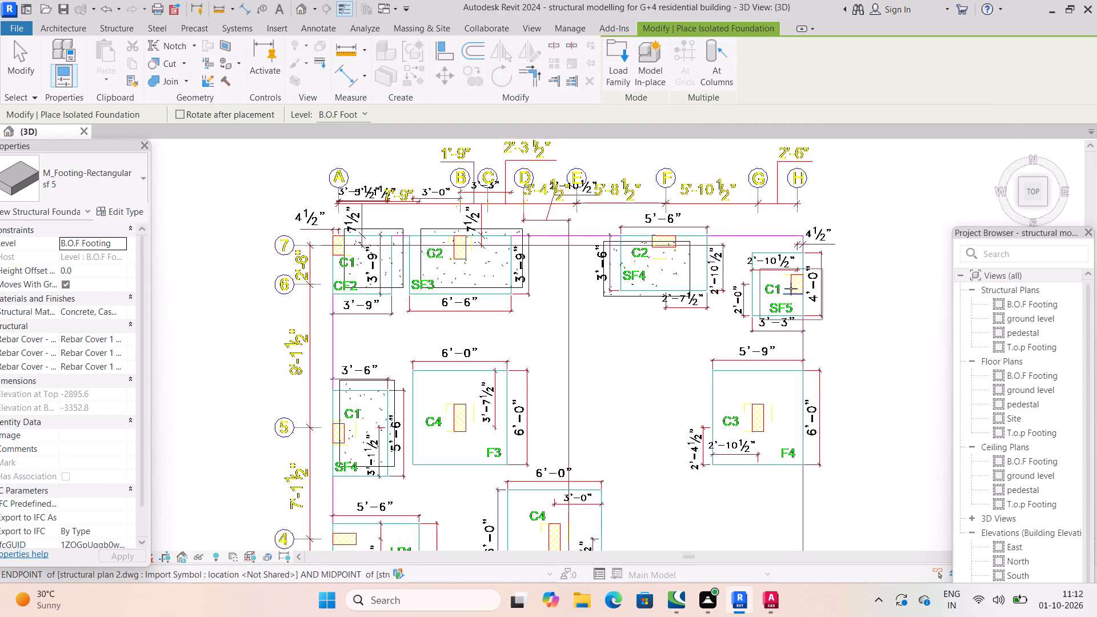
scroll(791, 289, "up", 2)
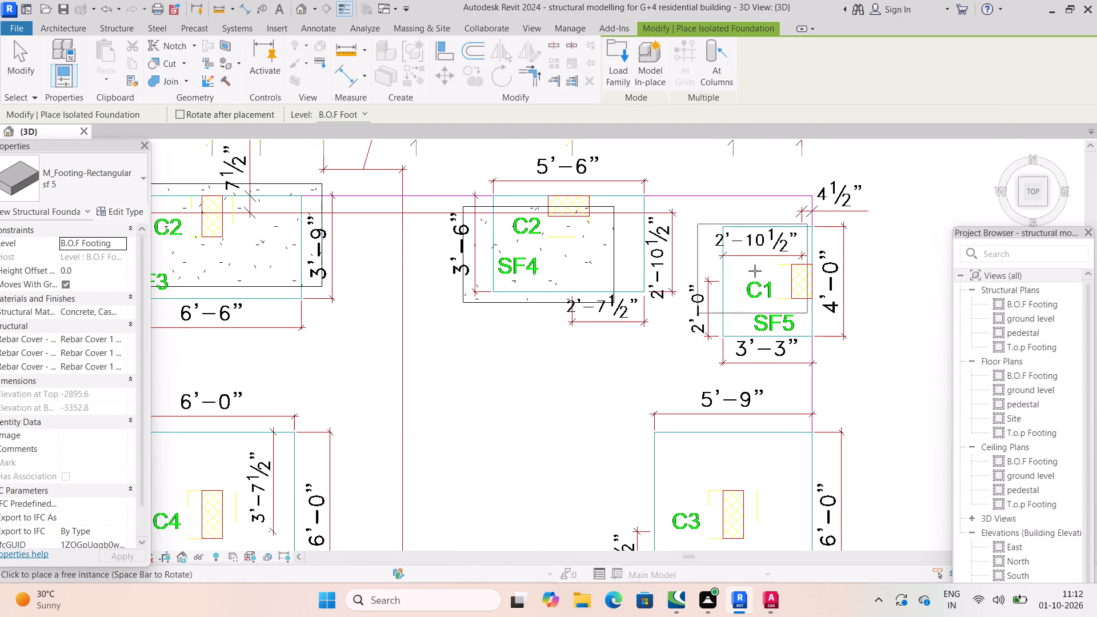
key("space")
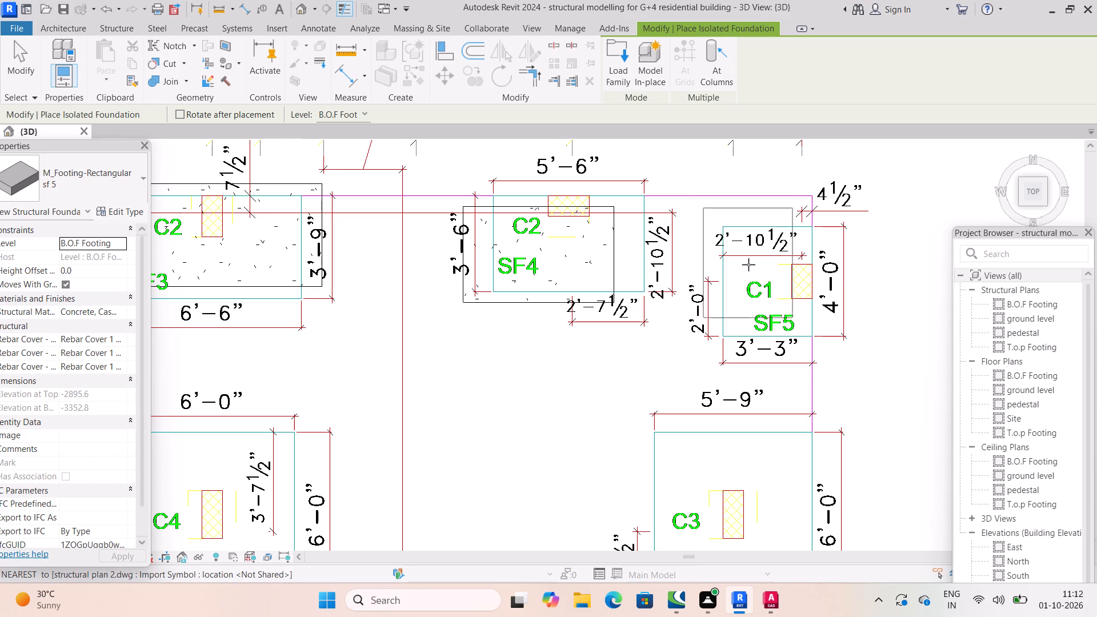
left_click(752, 267)
Examine the remaining footing outlines on the imported plan from grid 5 down to grid 1, including F1 to F4, SF1, SF2 and CF1.
scroll(748, 314, "down", 3)
middle_click_drag(513, 413, 583, 302)
scroll(522, 394, "down", 1)
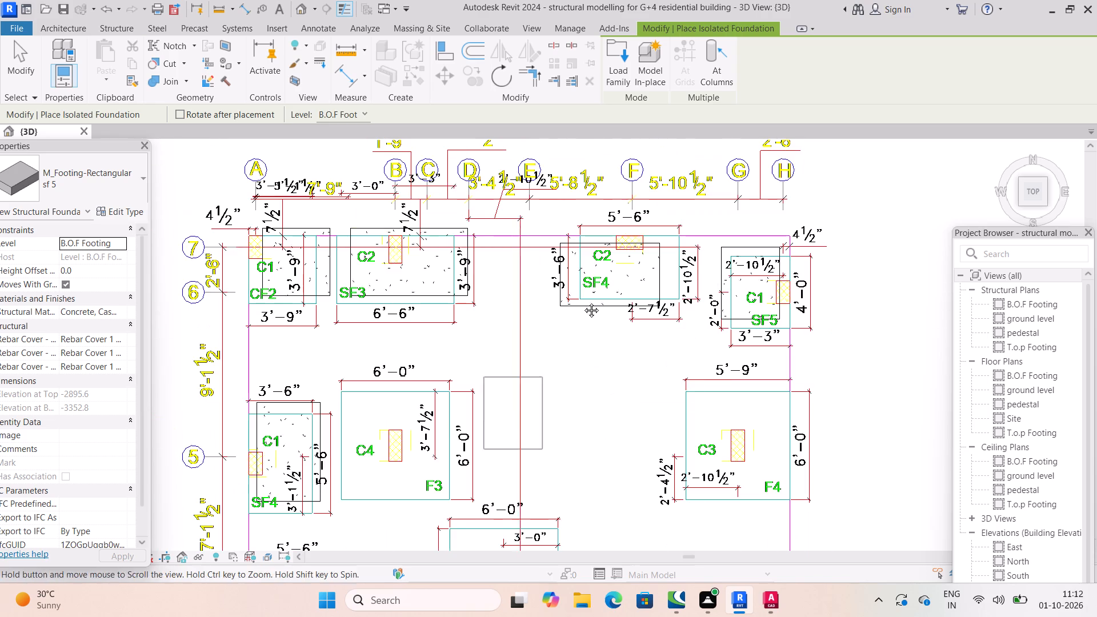
middle_click_drag(583, 302, 592, 291)
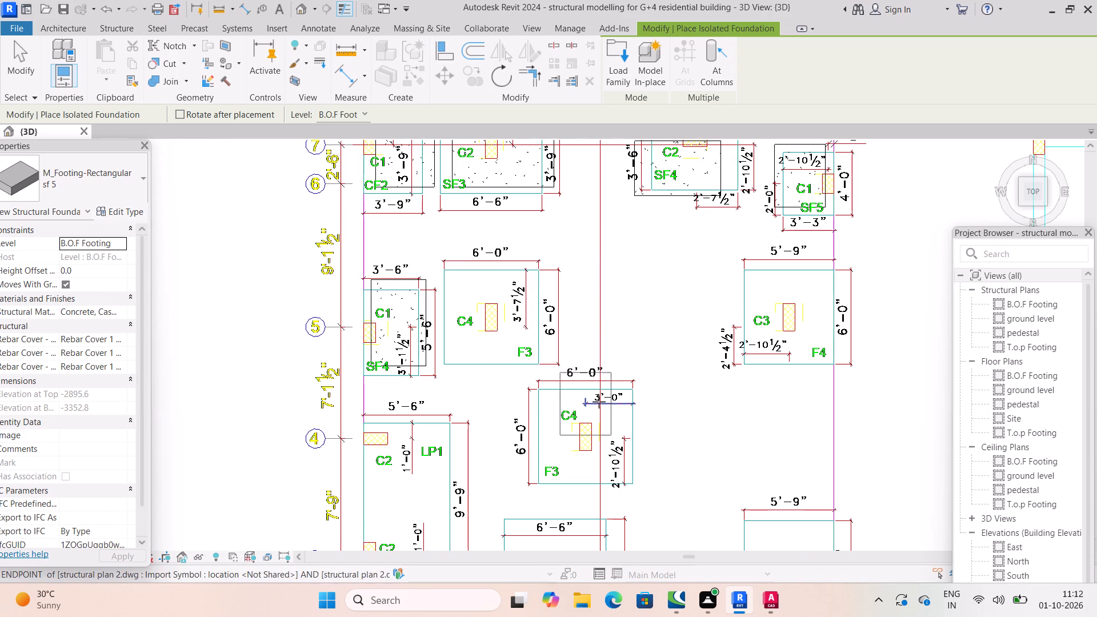
middle_click_drag(672, 443, 626, 321)
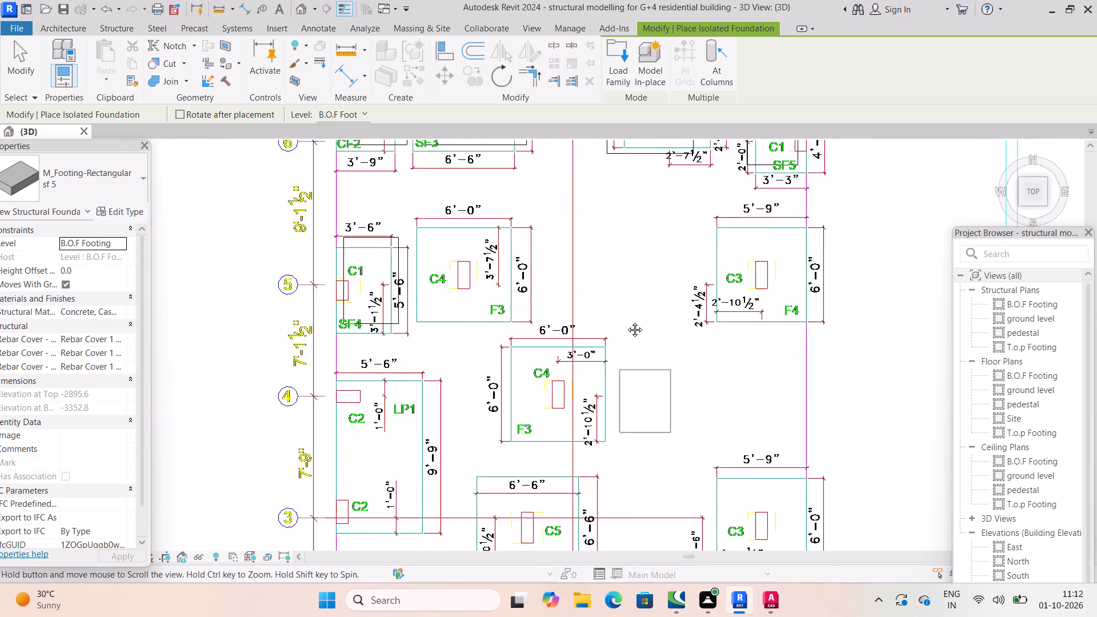
middle_click_drag(626, 321, 647, 432)
scroll(626, 320, "down", 1)
middle_click_drag(626, 414, 607, 280)
scroll(612, 327, "down", 1)
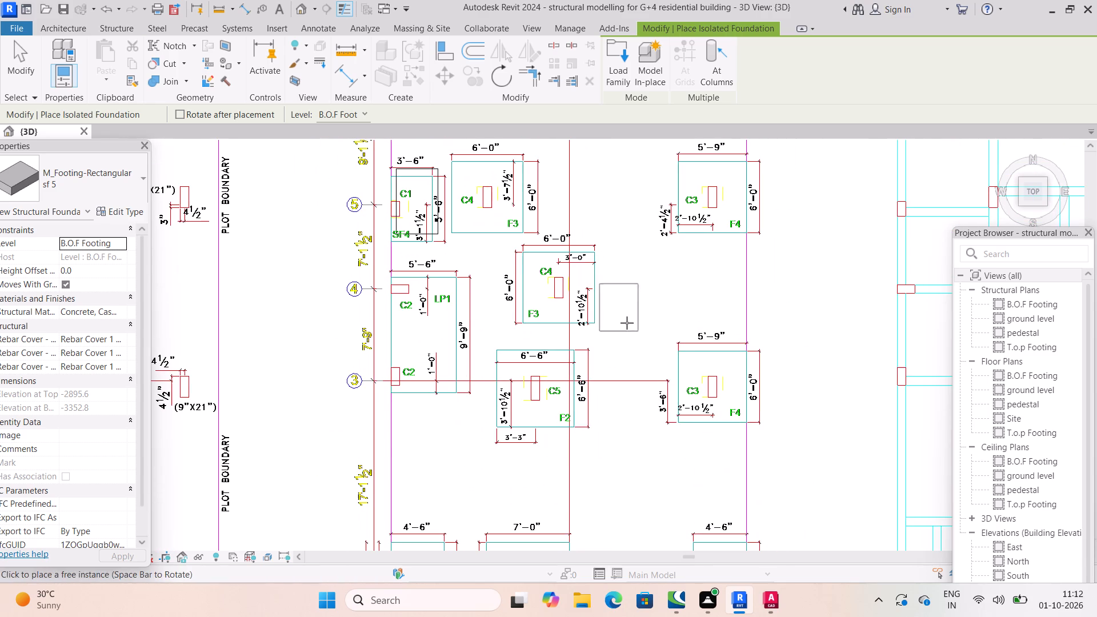
middle_click_drag(601, 388, 596, 310)
scroll(596, 310, "down", 1)
middle_click_drag(596, 310, 596, 309)
middle_click_drag(563, 416, 554, 303)
scroll(558, 376, "down", 1)
scroll(499, 434, "up", 2)
middle_click_drag(588, 394, 572, 325)
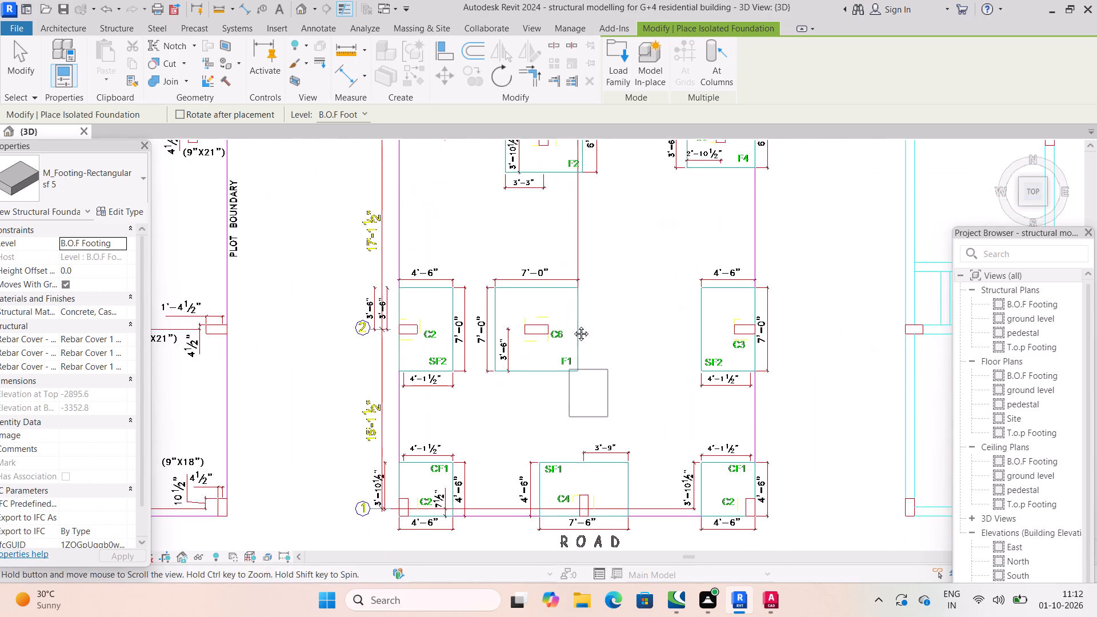
middle_click_drag(572, 325, 562, 298)
scroll(614, 379, "down", 1)
scroll(614, 380, "up", 2)
middle_click_drag(586, 270, 604, 342)
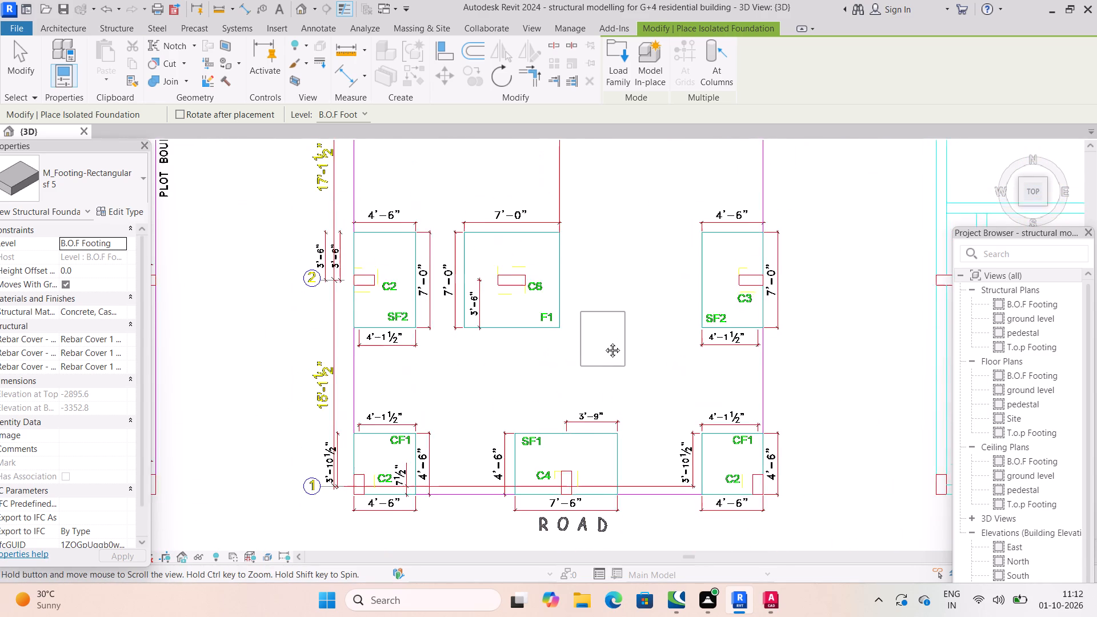
middle_click_drag(604, 342, 599, 410)
scroll(604, 346, "down", 3)
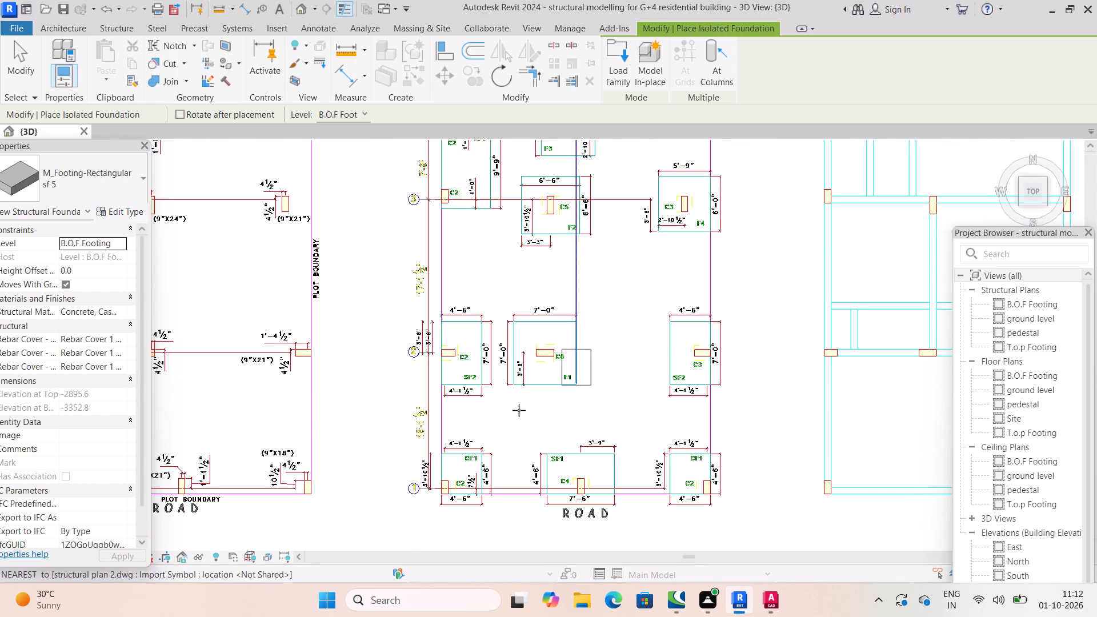
scroll(495, 475, "up", 7)
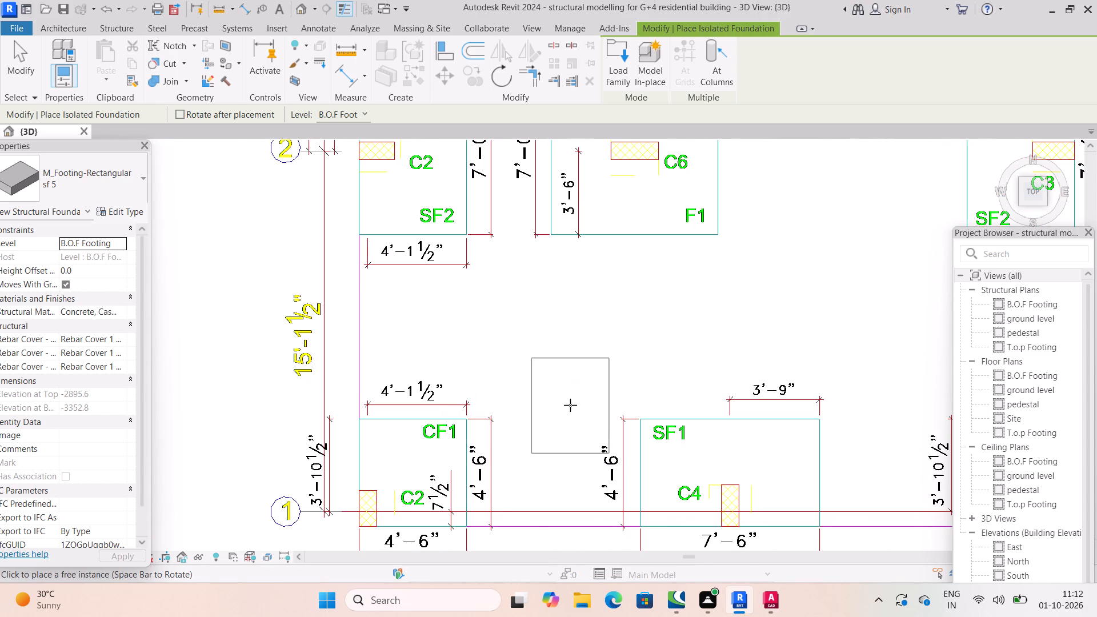
scroll(579, 392, "down", 3)
scroll(636, 370, "down", 4)
middle_click_drag(646, 364, 640, 422)
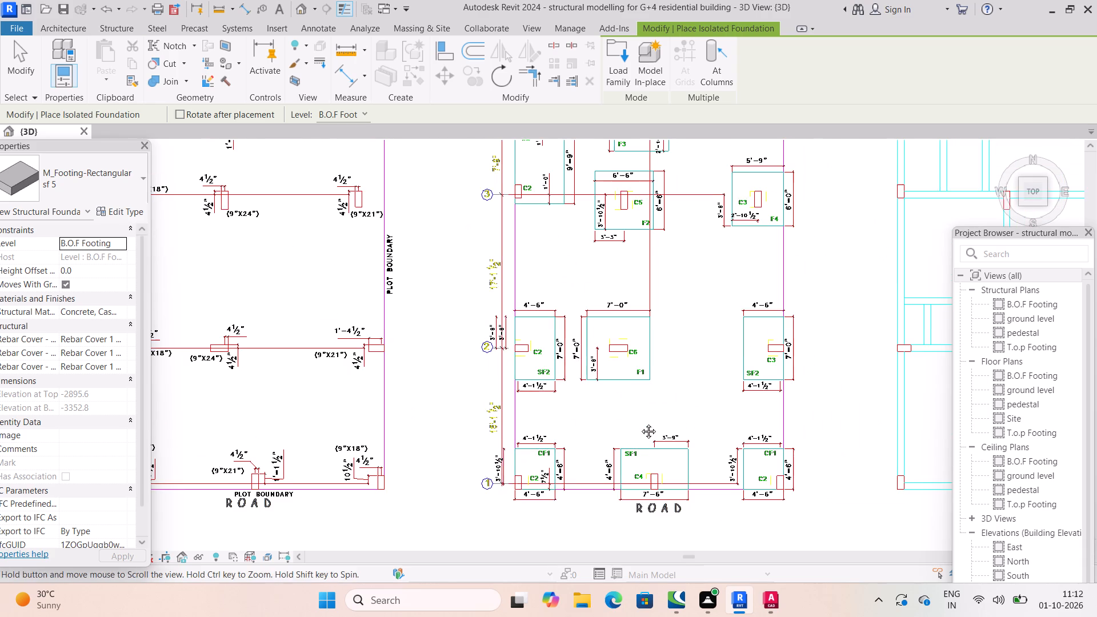
Leave foundation placement and examine the placed footings and the F3 and F4 outlines on the imported plan between grids 7 and 3.
key("Escape")
key("Escape")
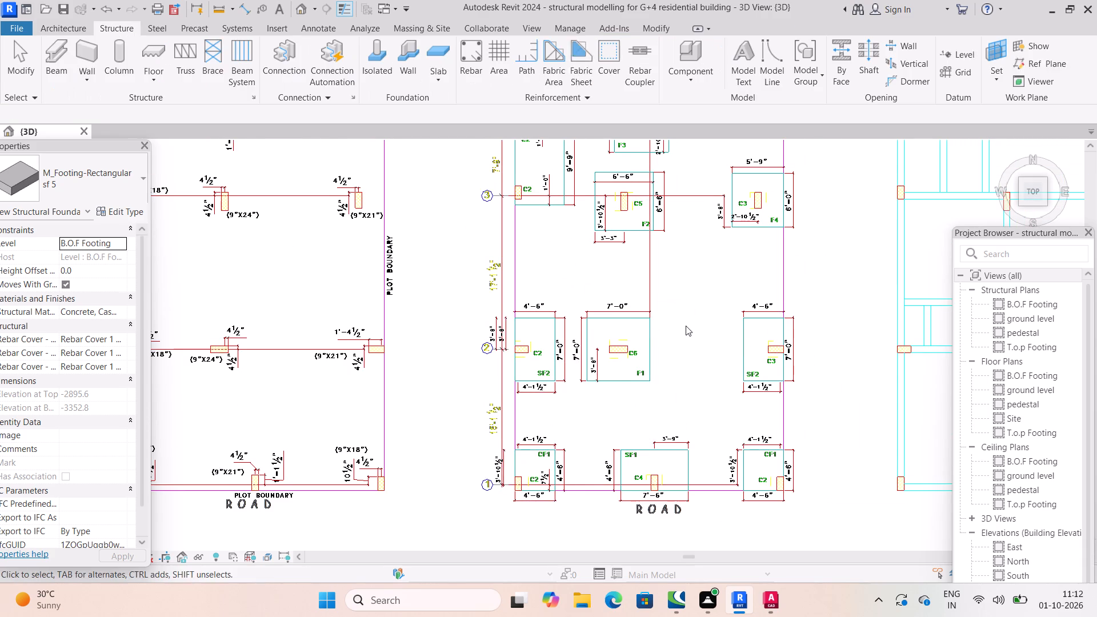
middle_click_drag(667, 297, 647, 391)
scroll(667, 297, "down", 1)
scroll(661, 255, "up", 1)
middle_click_drag(661, 255, 634, 332)
scroll(667, 265, "up", 2)
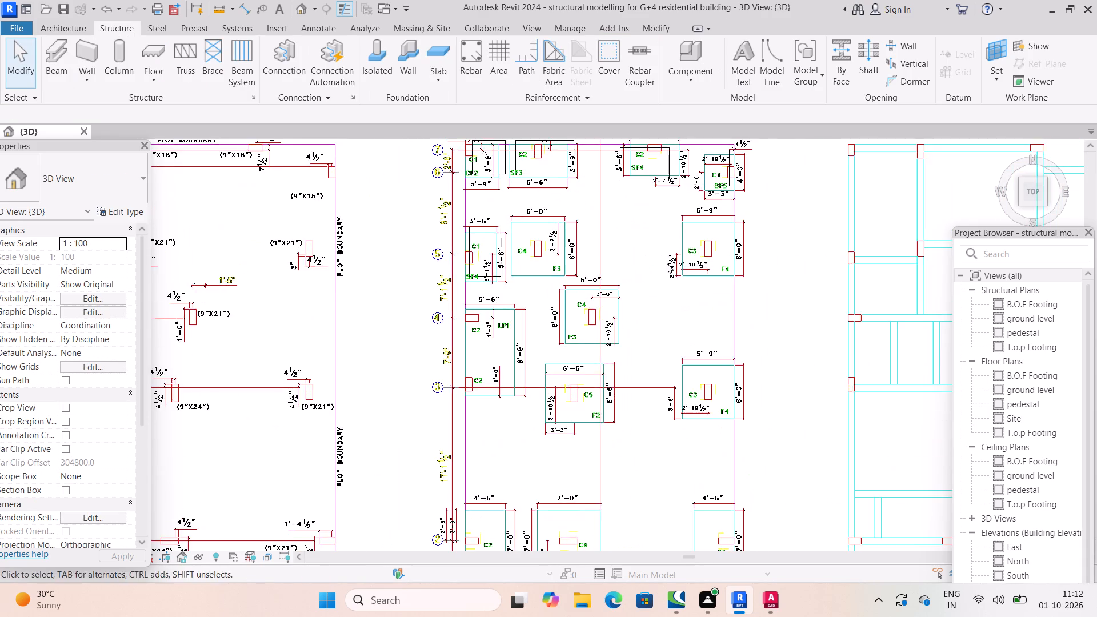
scroll(667, 263, "up", 1)
middle_click_drag(667, 263, 654, 316)
middle_click_drag(606, 295, 599, 351)
scroll(603, 303, "down", 1)
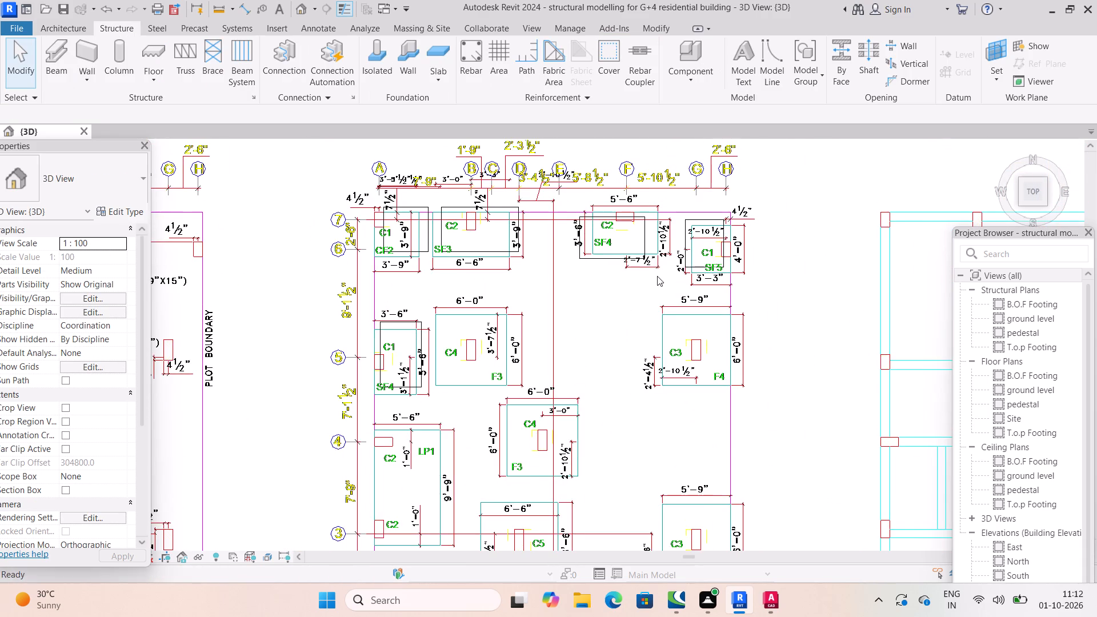
scroll(735, 182, "up", 3)
middle_click_drag(520, 337, 577, 273)
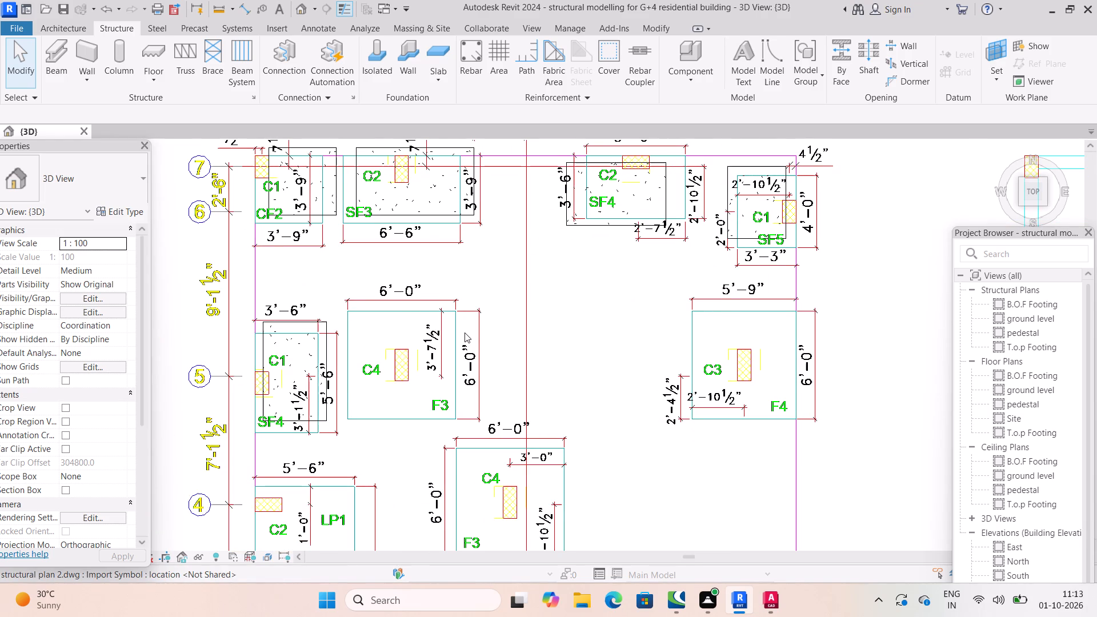
scroll(631, 338, "down", 2)
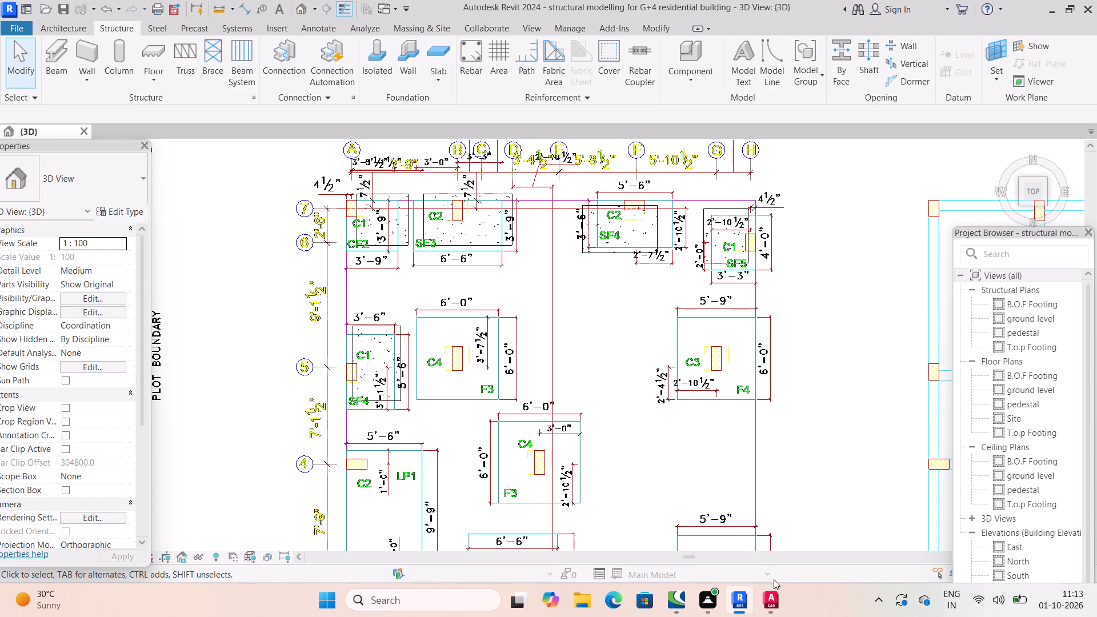
Switch to AutoCAD, check the F3 dimensions in the footing schedule, and return to Revit.
left_click(774, 538)
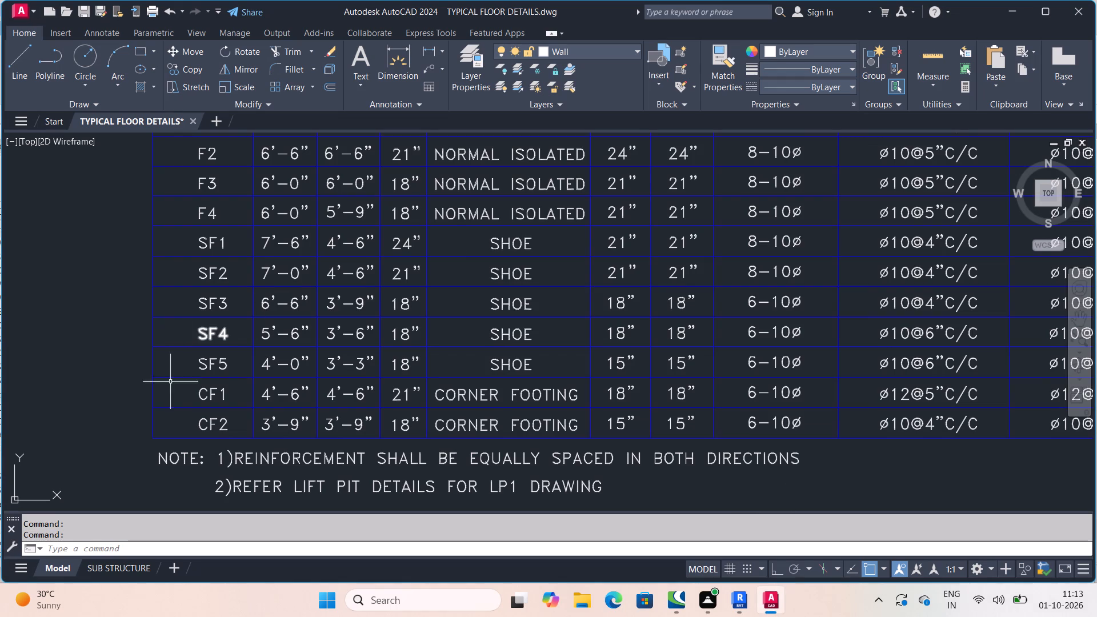
scroll(234, 230, "up", 1)
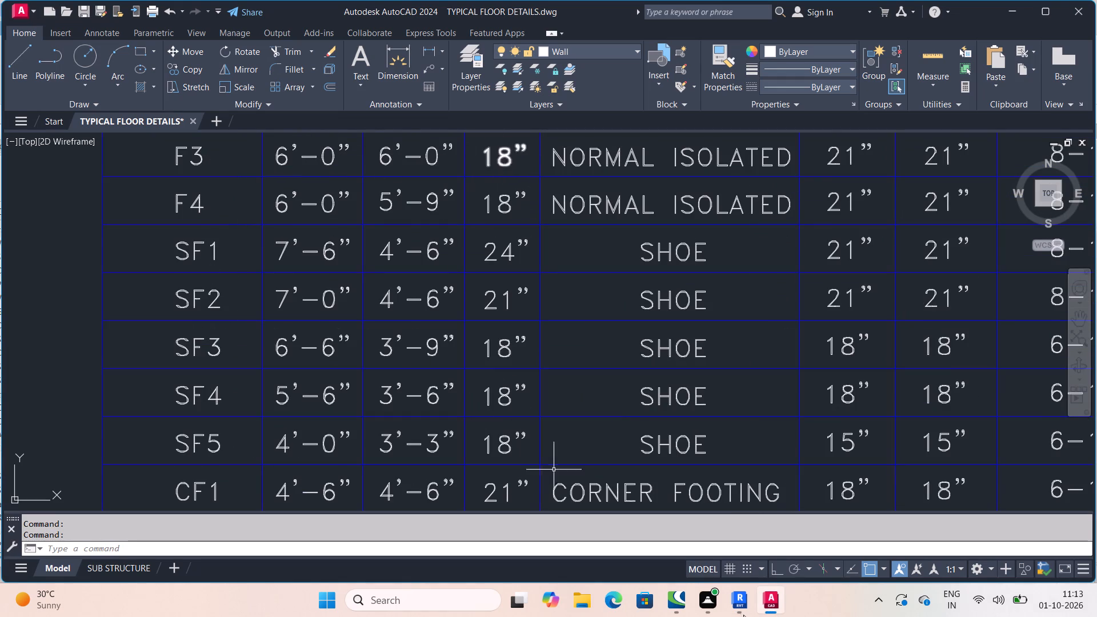
left_click(744, 519)
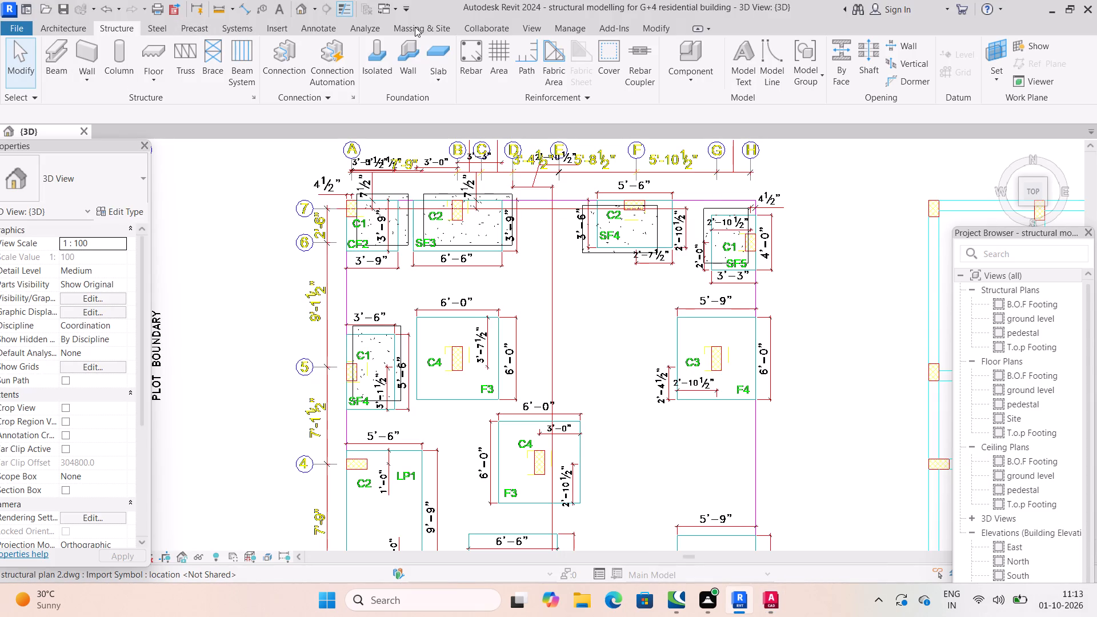
Start an isolated foundation and open the type properties of M_Footing-Rectangular sf 5.
left_click(378, 54)
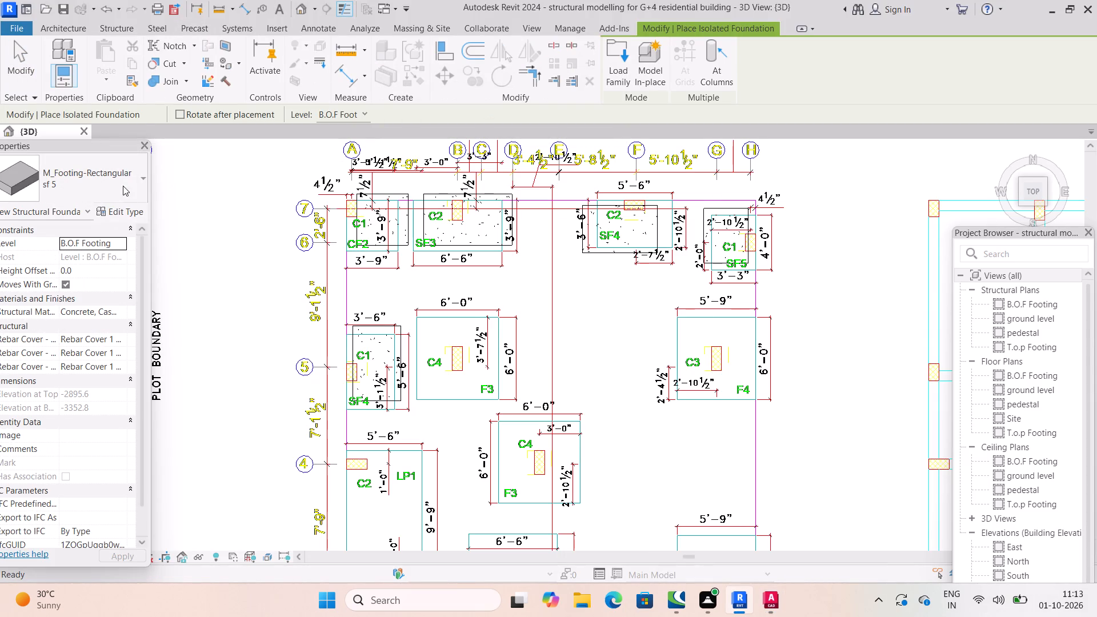
left_click(130, 213)
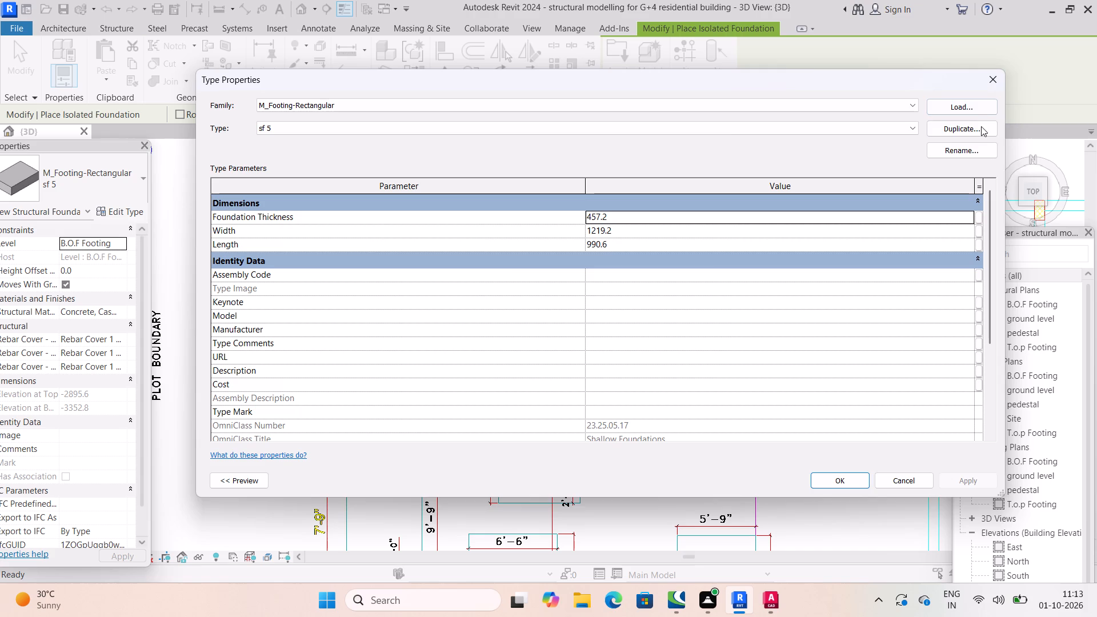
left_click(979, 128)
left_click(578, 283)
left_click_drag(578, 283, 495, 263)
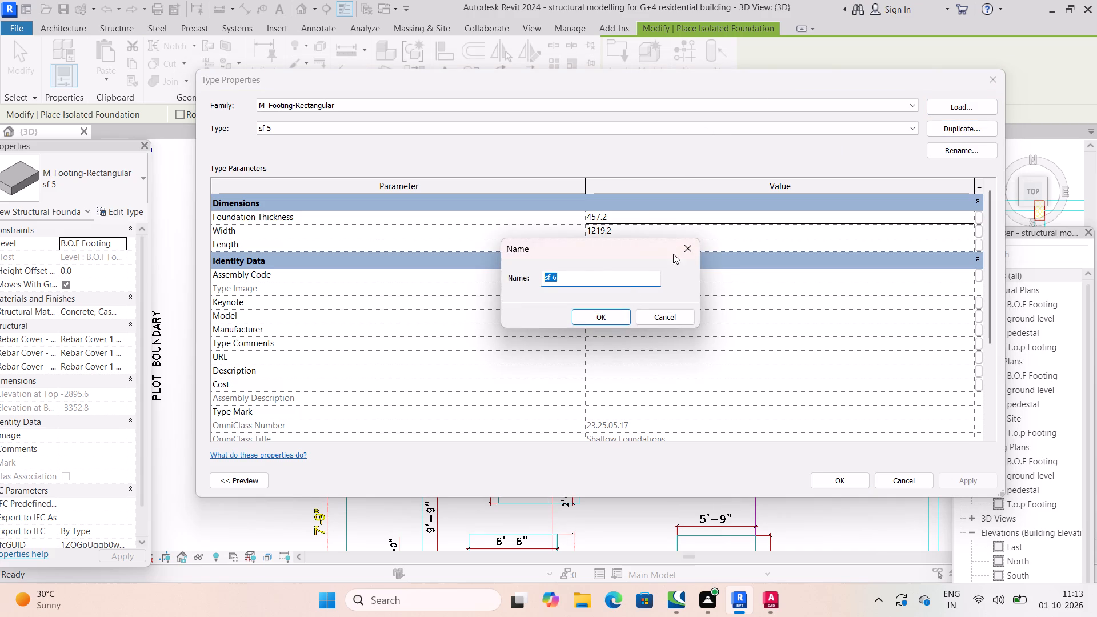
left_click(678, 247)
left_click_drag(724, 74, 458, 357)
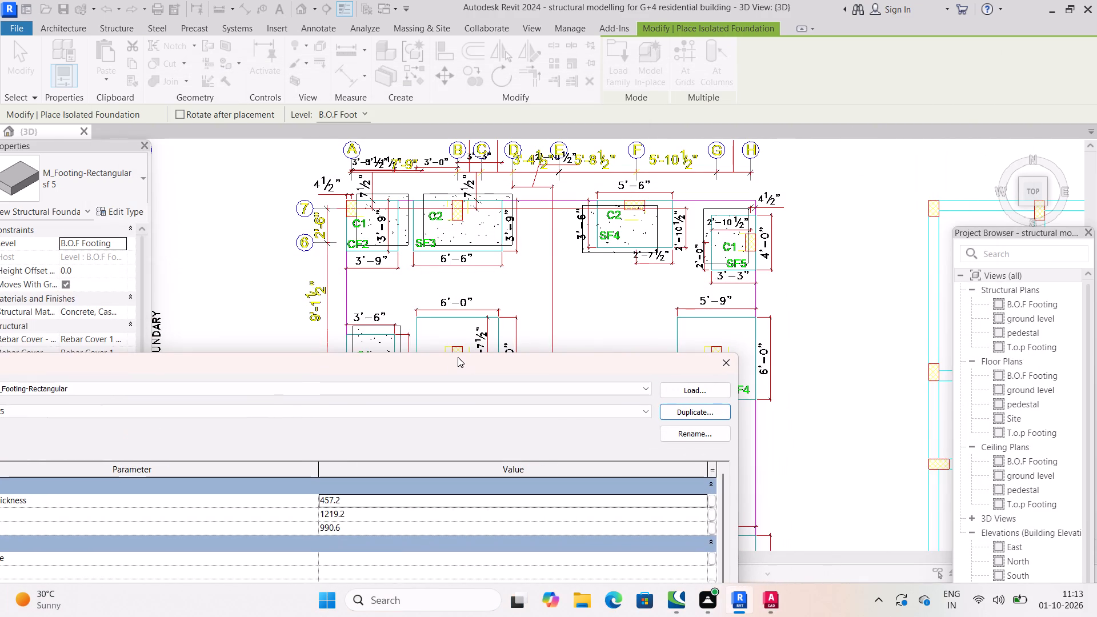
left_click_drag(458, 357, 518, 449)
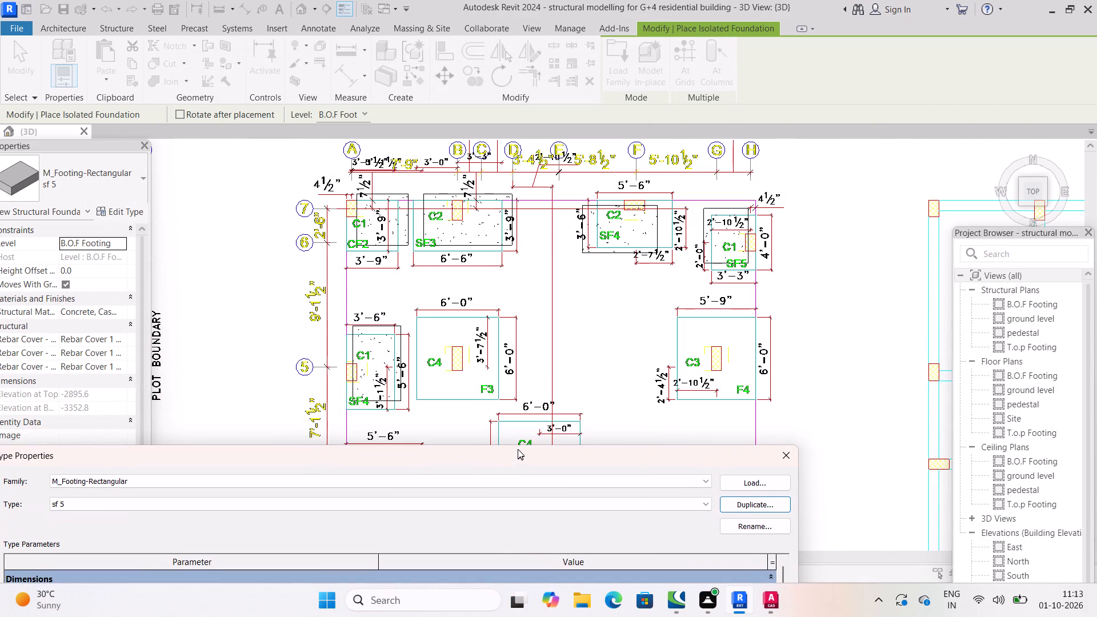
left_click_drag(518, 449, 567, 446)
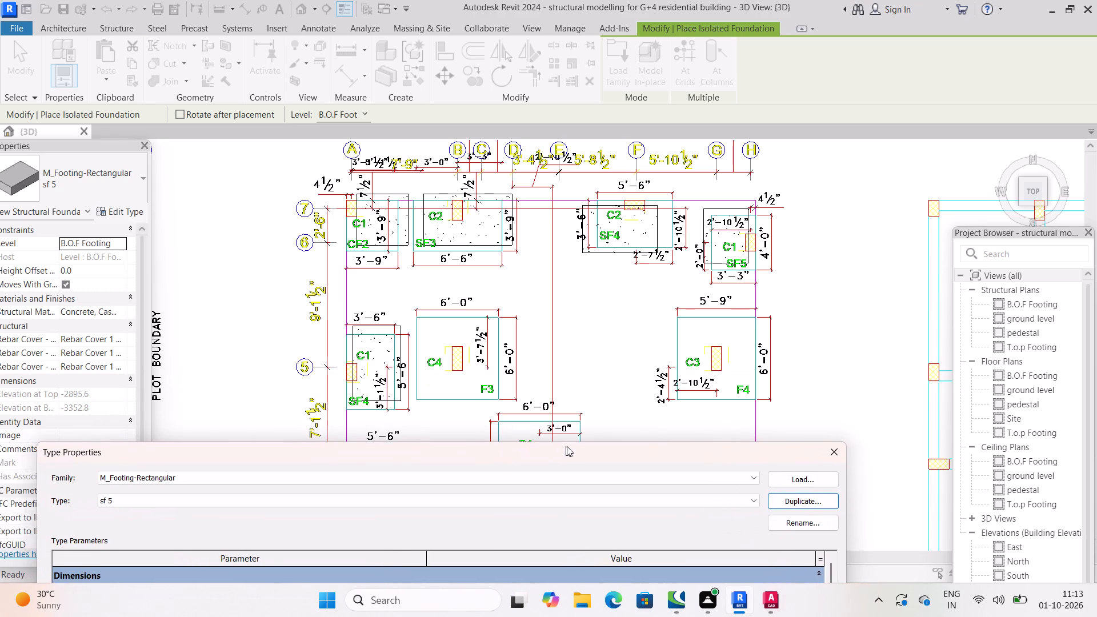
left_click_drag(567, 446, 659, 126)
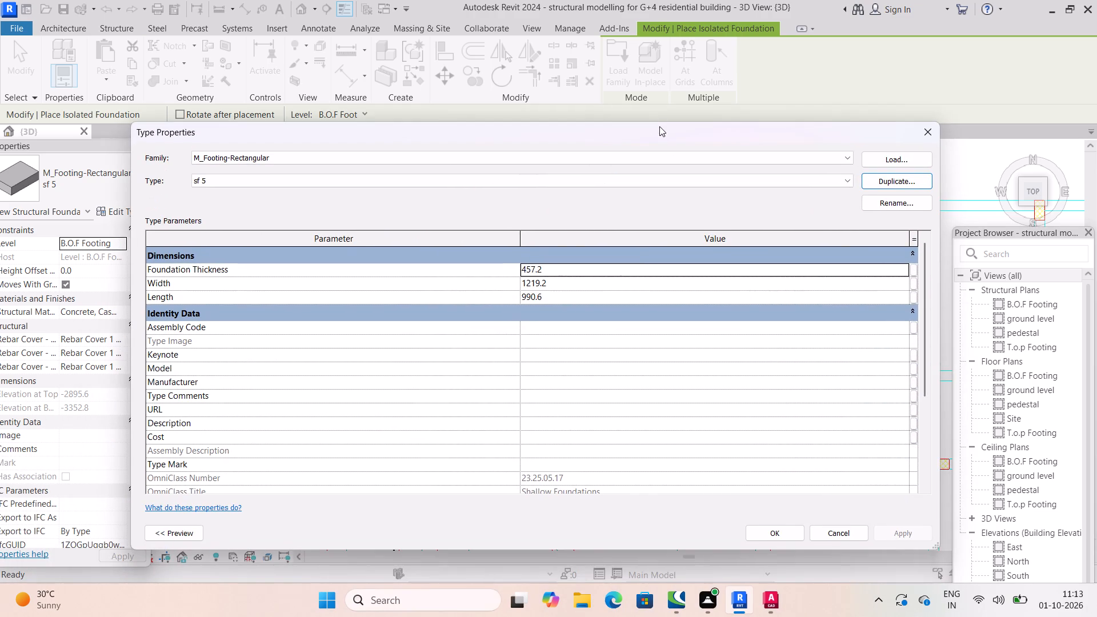
Duplicate the footing type sf 5 as F3.
left_click(913, 180)
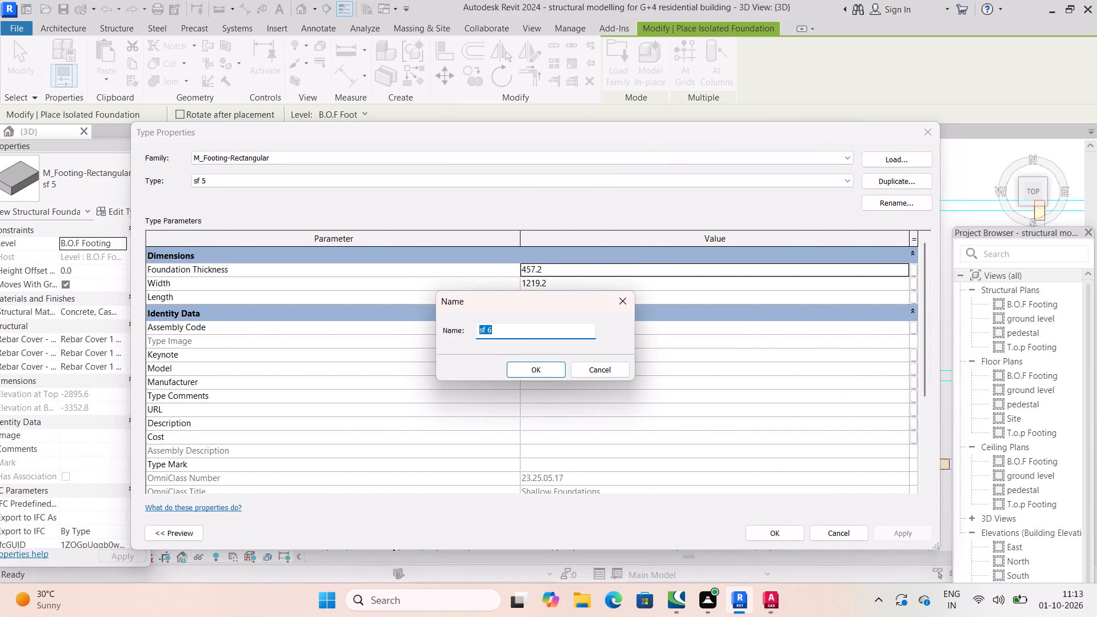
key("f")
key("3")
left_click(561, 371)
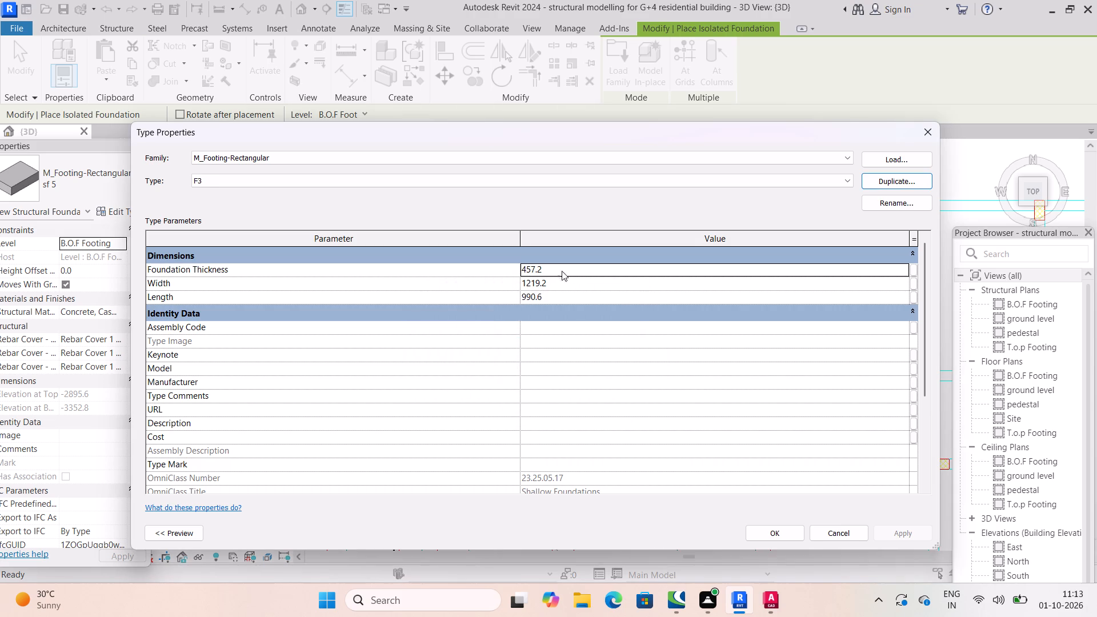
Set the F3 type's width to 6' and length to 6', and apply the changes.
left_click(575, 287)
type("6'")
key("Return")
left_click(568, 295)
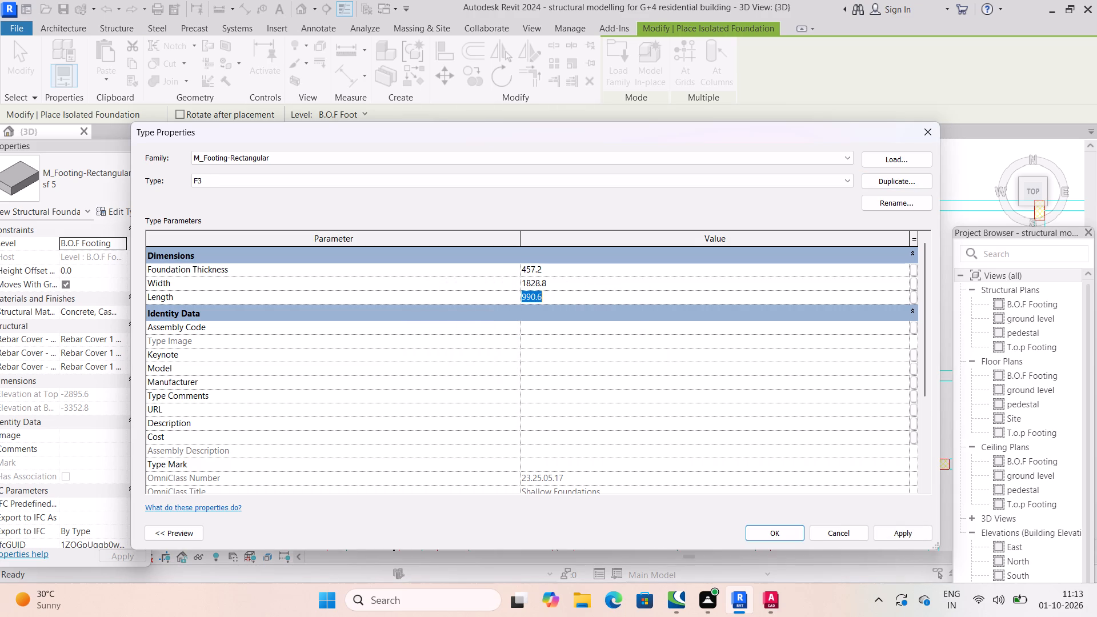
type("6'")
key("Return")
scroll(572, 282, "down", 6)
left_click(910, 529)
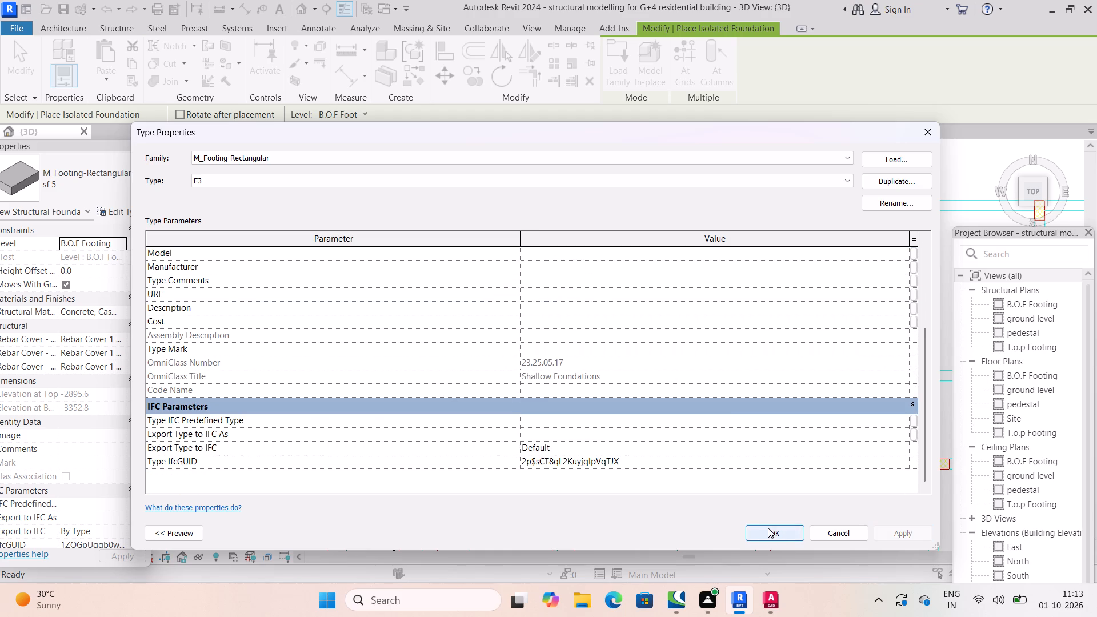
left_click(768, 528)
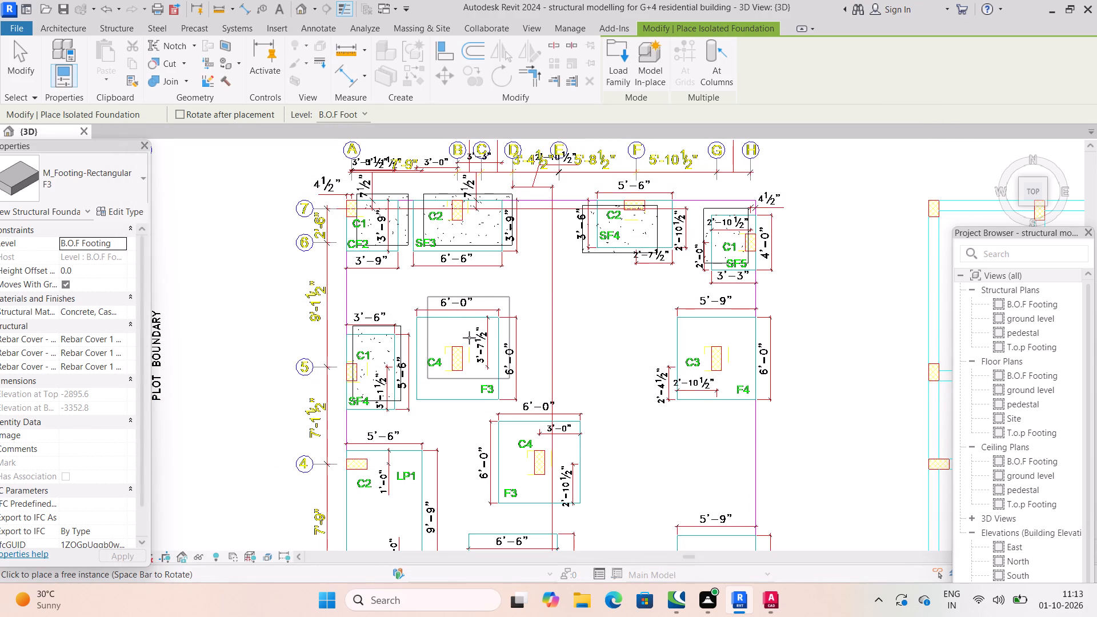
Place two F3 footings on level B.O.F Footing over the plan's F3 outlines, one near grid 5 and one near grid 4.
left_click(469, 338)
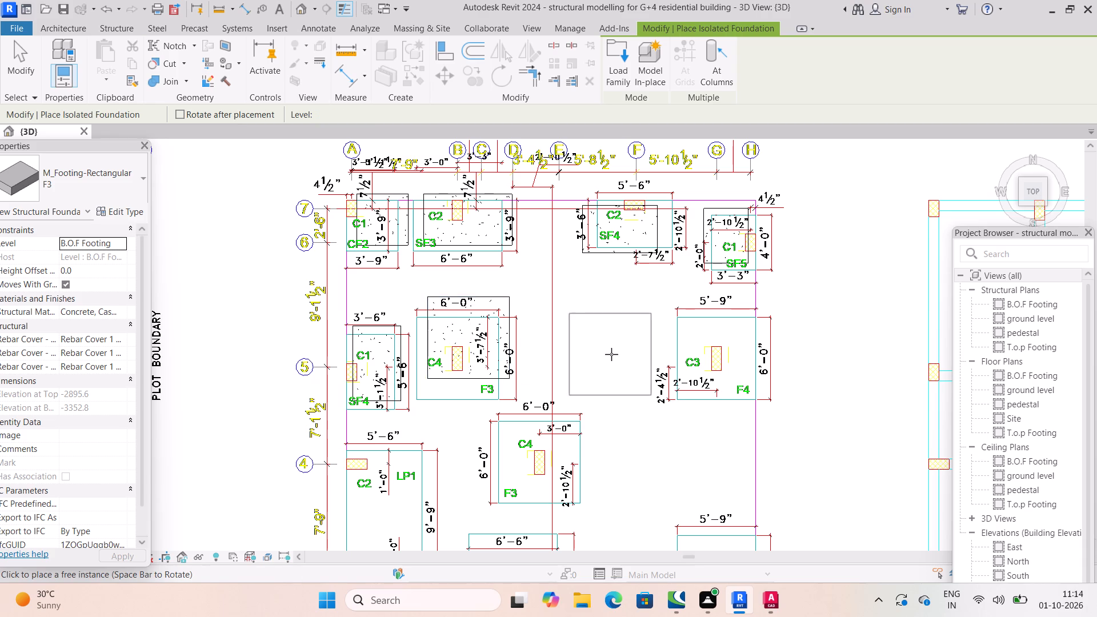
scroll(597, 358, "down", 3)
middle_click_drag(597, 358, 576, 302)
scroll(529, 383, "up", 4)
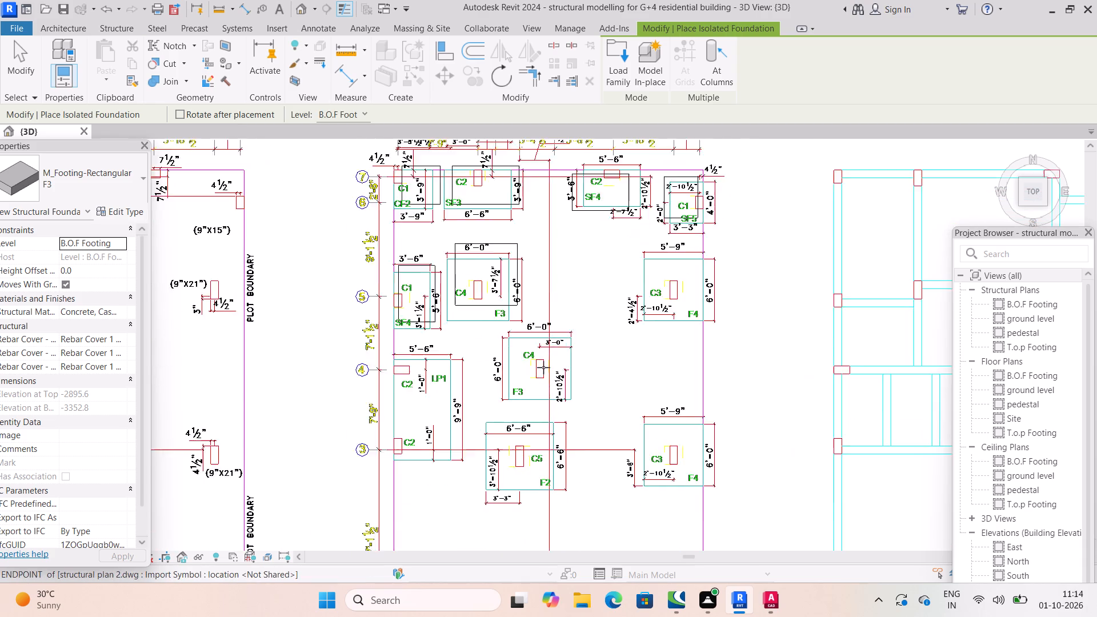
left_click(554, 338)
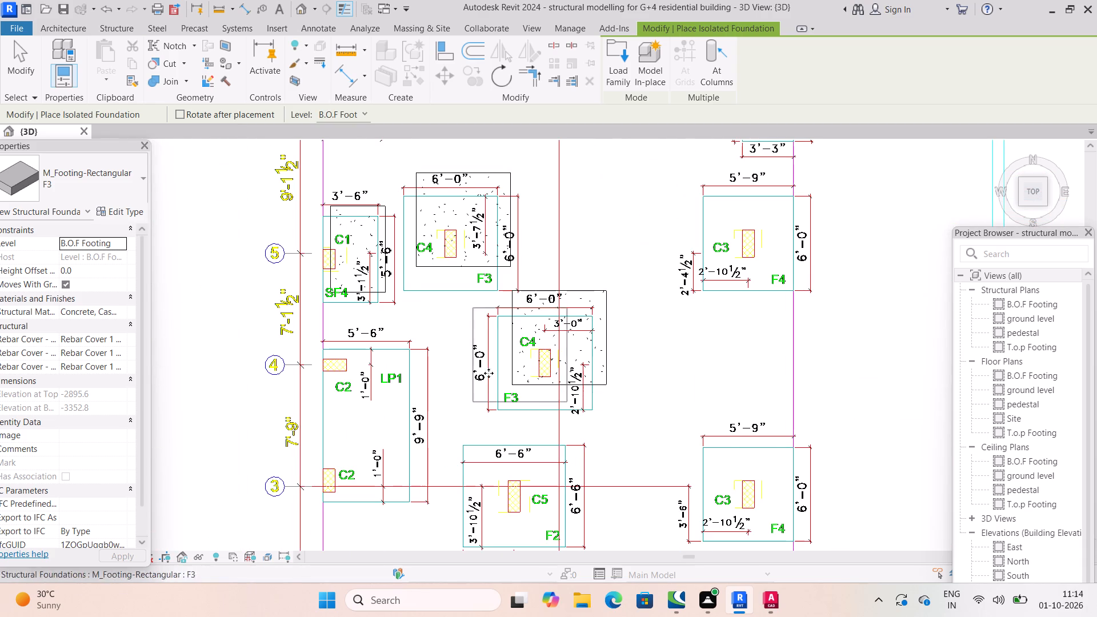
Examine the remaining footing outlines on the imported plan between grids 5 and 1, including F1, F2, F4, SF1, SF2 and CF1.
middle_click_drag(514, 414, 475, 324)
scroll(510, 407, "down", 1)
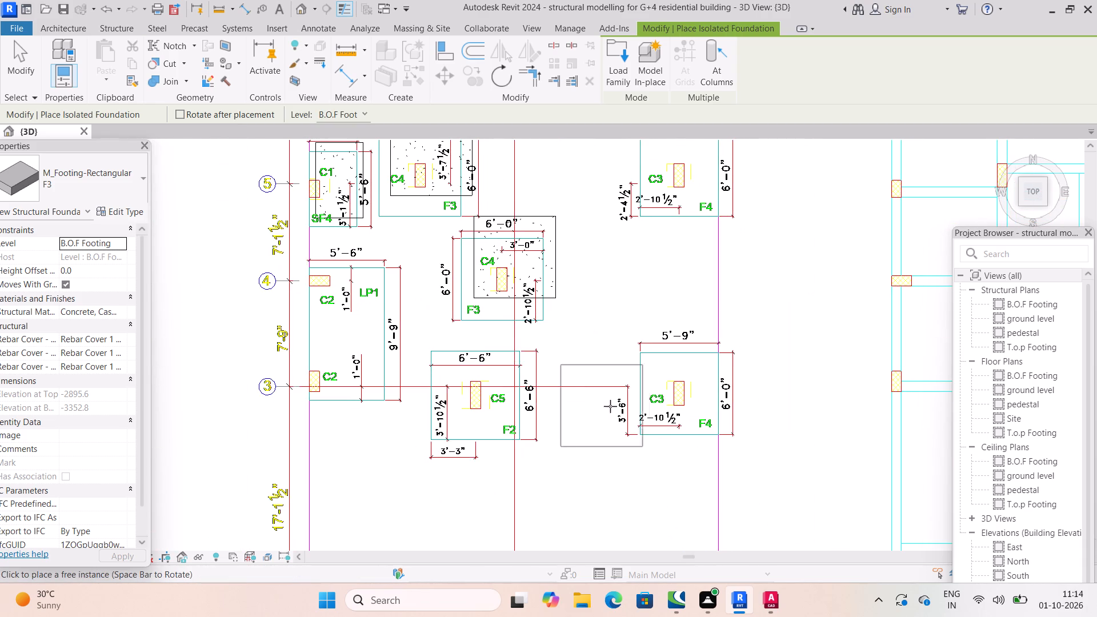
scroll(613, 405, "down", 3)
middle_click_drag(604, 400, 594, 302)
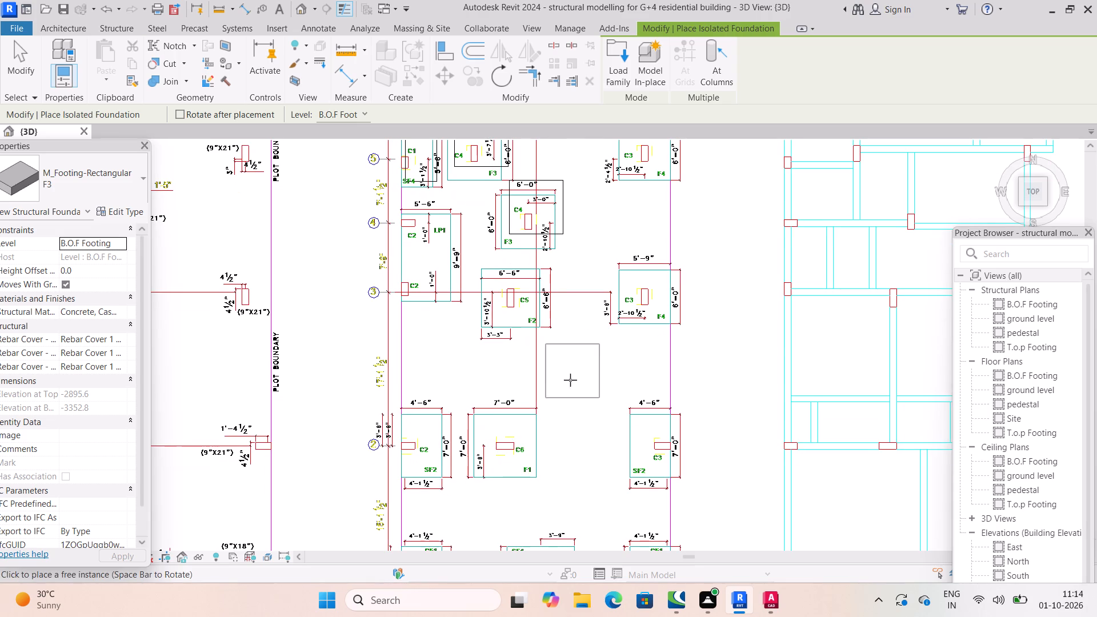
scroll(459, 440, "up", 3)
middle_click_drag(605, 439, 557, 337)
scroll(589, 419, "down", 1)
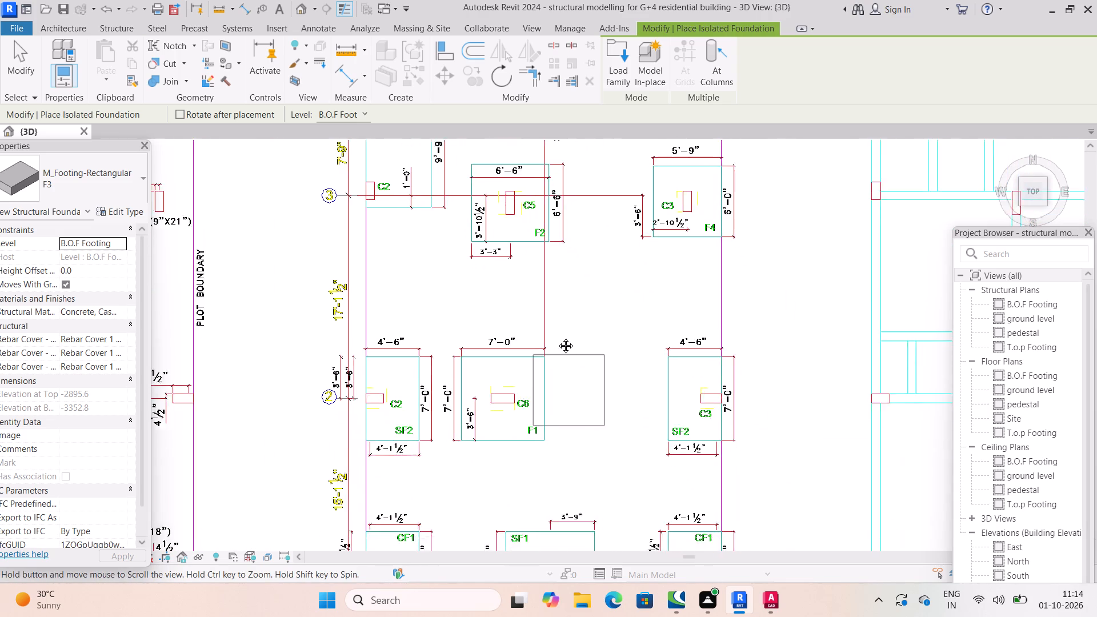
middle_click_drag(557, 337, 556, 324)
scroll(624, 427, "down", 2)
middle_click_drag(624, 427, 596, 325)
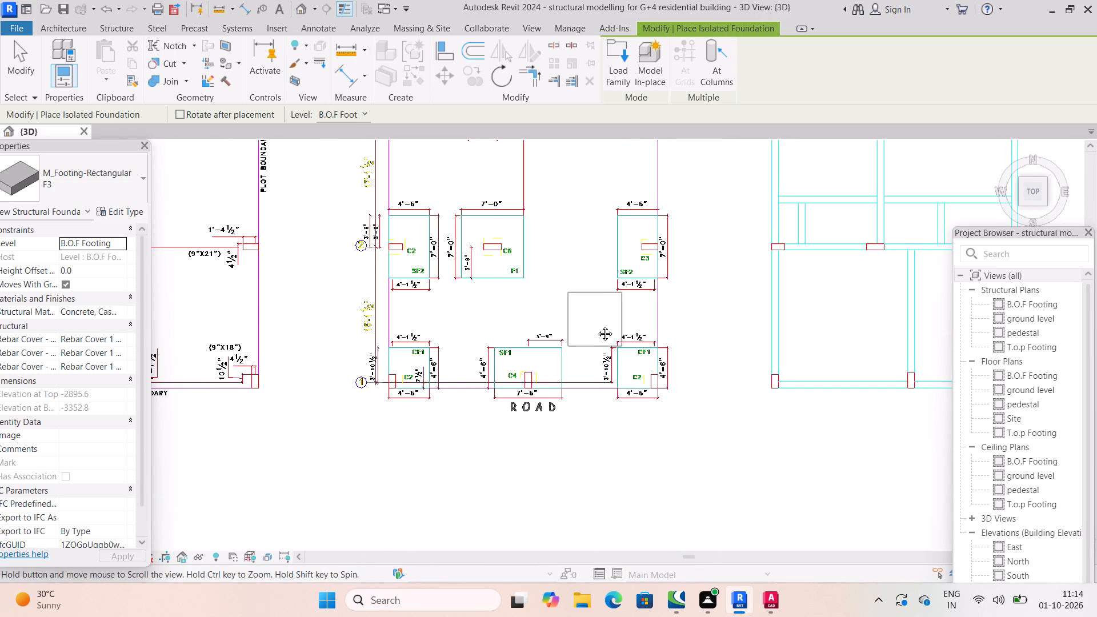
middle_click_drag(596, 325, 595, 324)
scroll(515, 362, "up", 4)
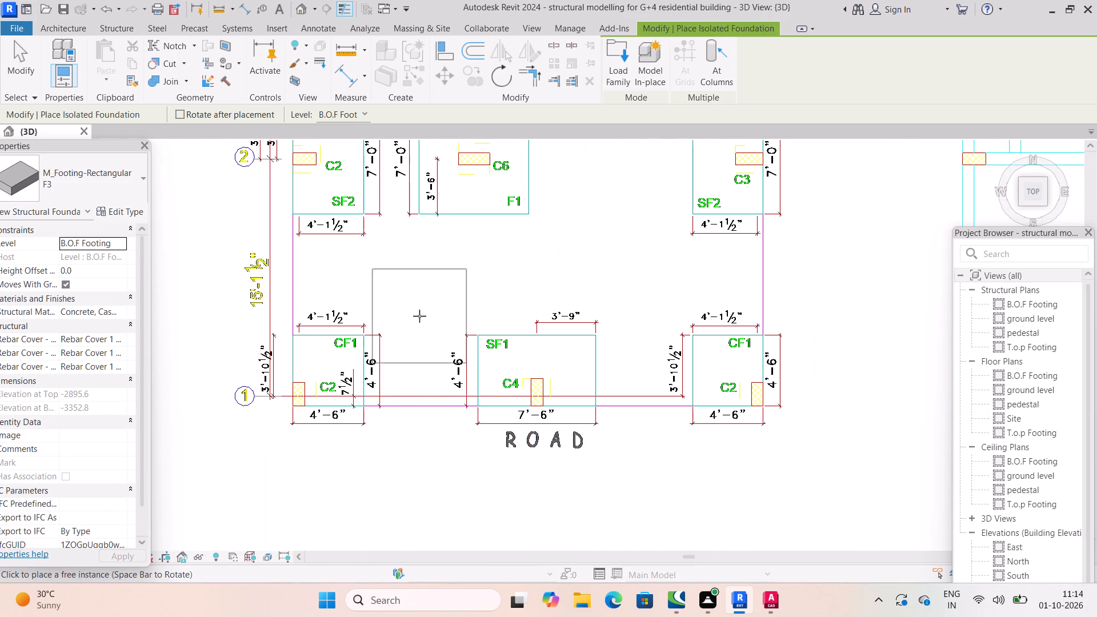
middle_click_drag(419, 316, 475, 483)
scroll(458, 440, "down", 1)
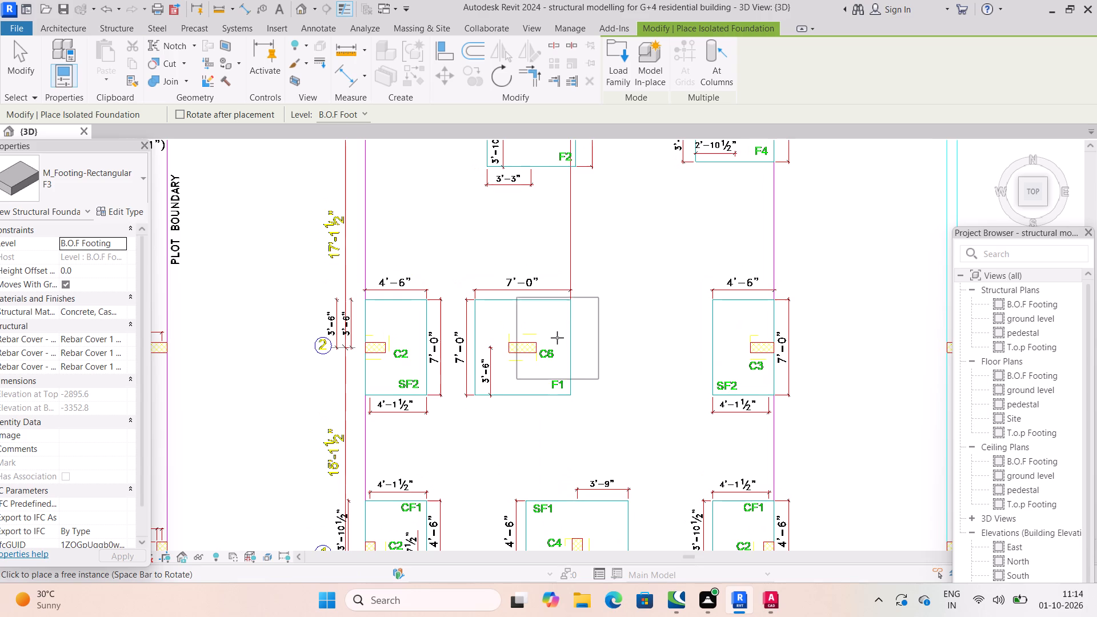
middle_click_drag(578, 344, 542, 438)
scroll(567, 376, "down", 1)
middle_click_drag(581, 275, 581, 384)
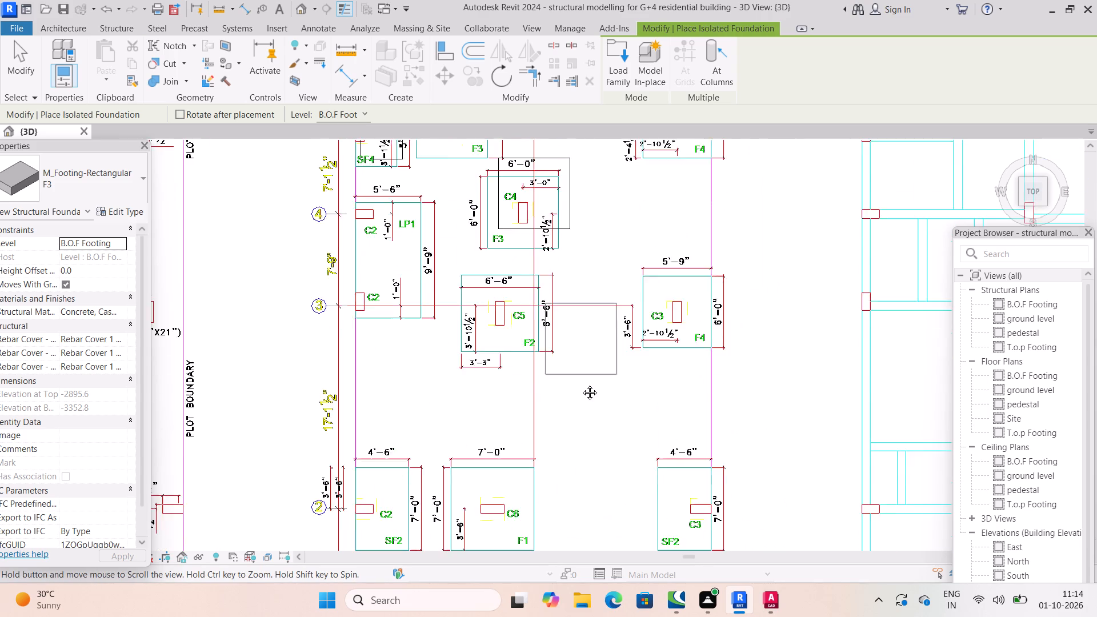
middle_click_drag(581, 384, 595, 428)
scroll(584, 410, "down", 2)
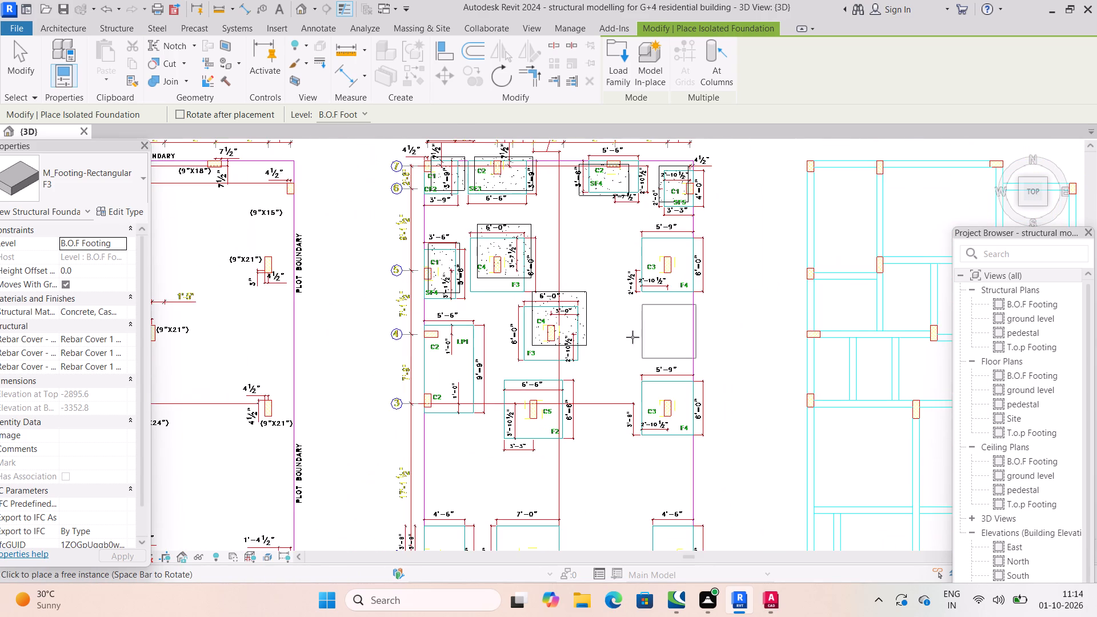
scroll(567, 278, "up", 2)
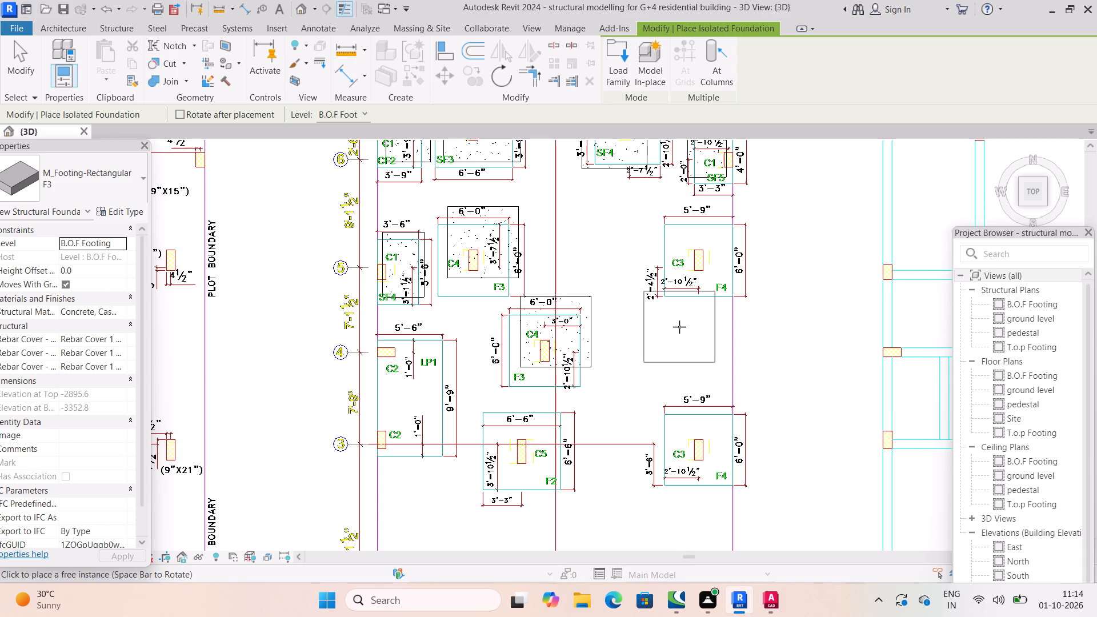
key("Escape")
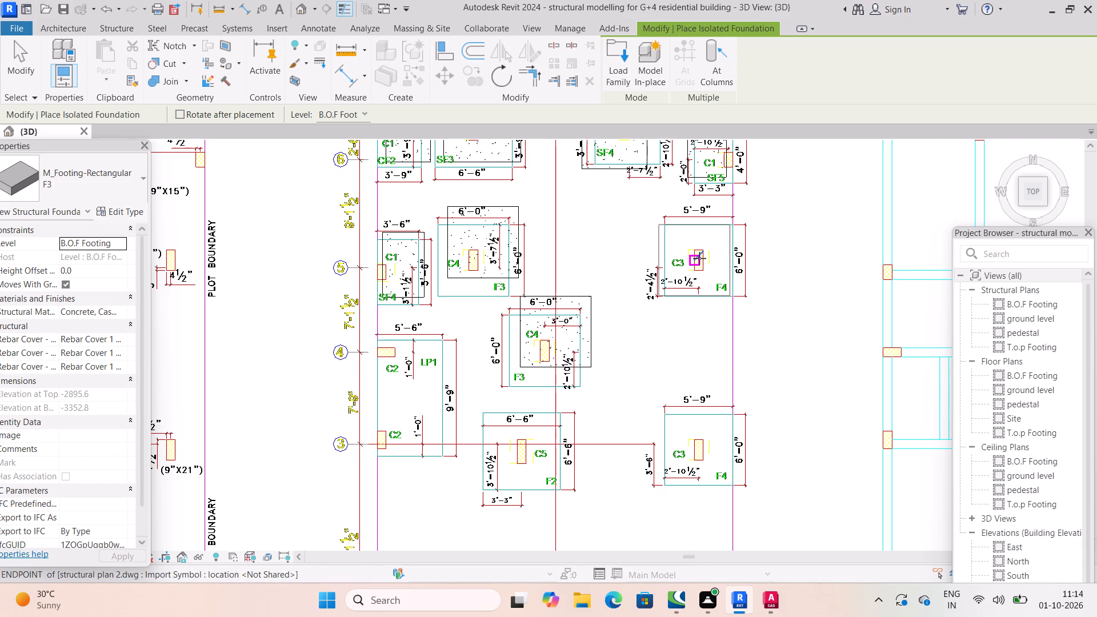
Duplicate the isolated footing type F3 as F4.
key("Escape")
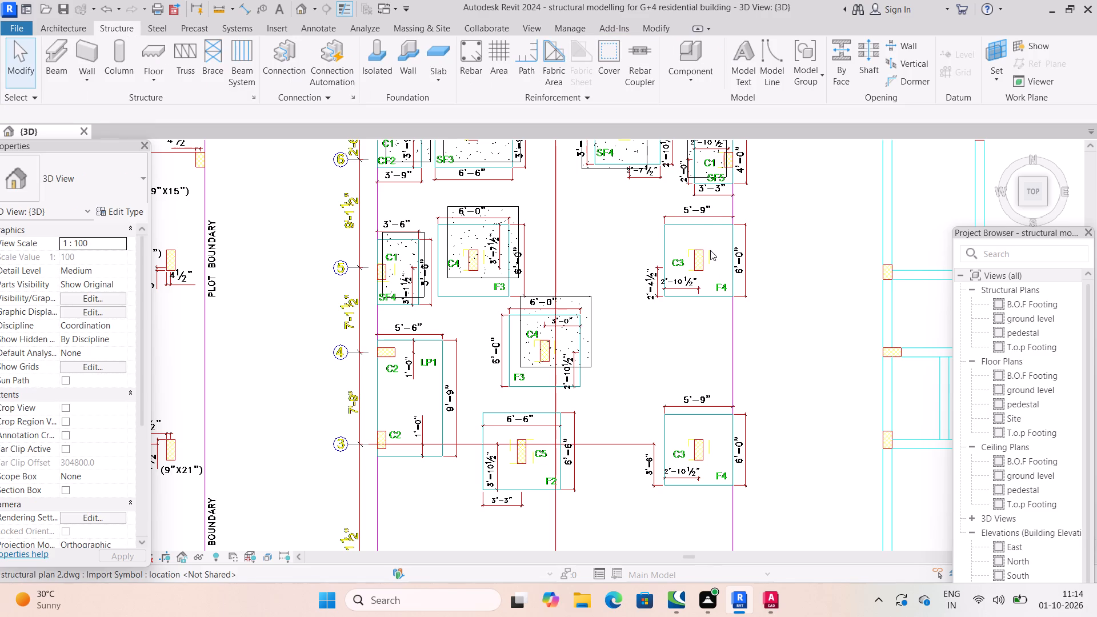
left_click(374, 55)
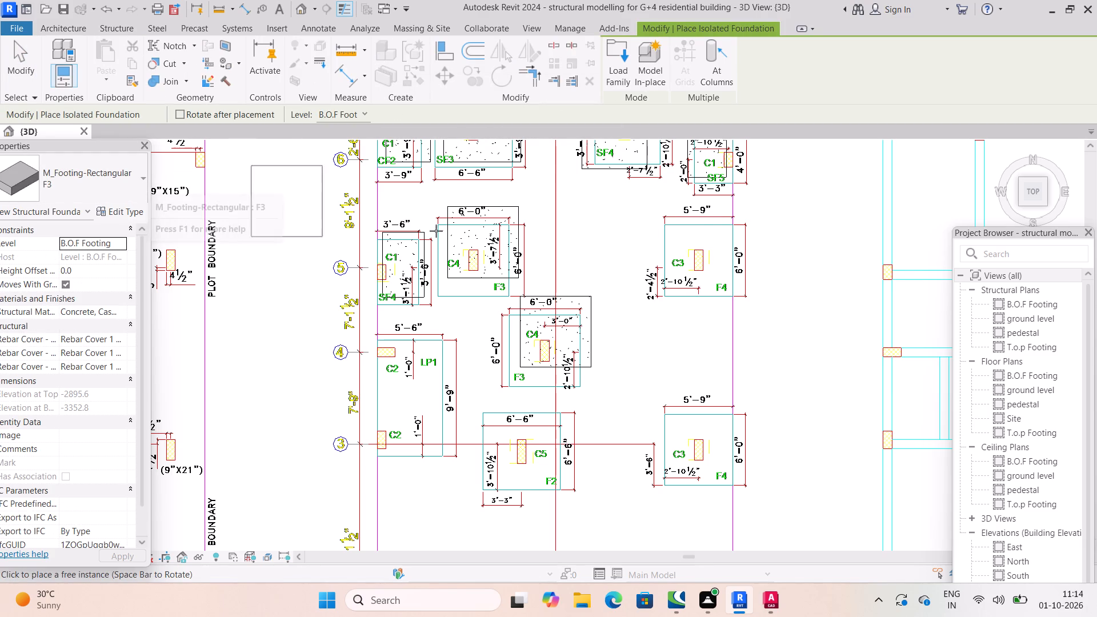
left_click(127, 213)
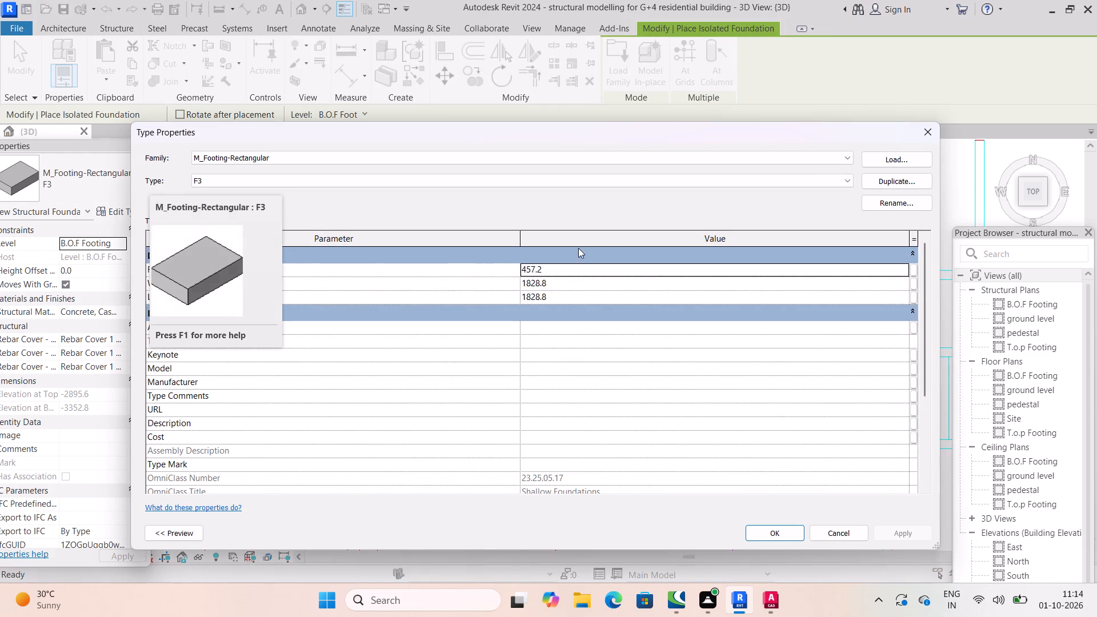
left_click(896, 186)
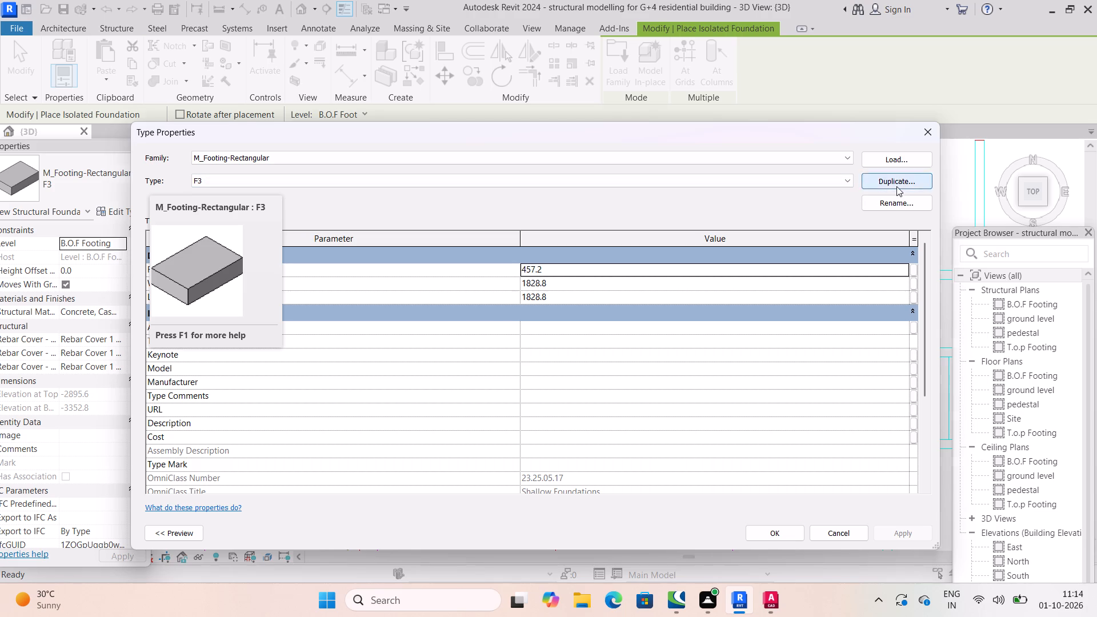
left_click(532, 332)
left_click_drag(526, 331, 485, 336)
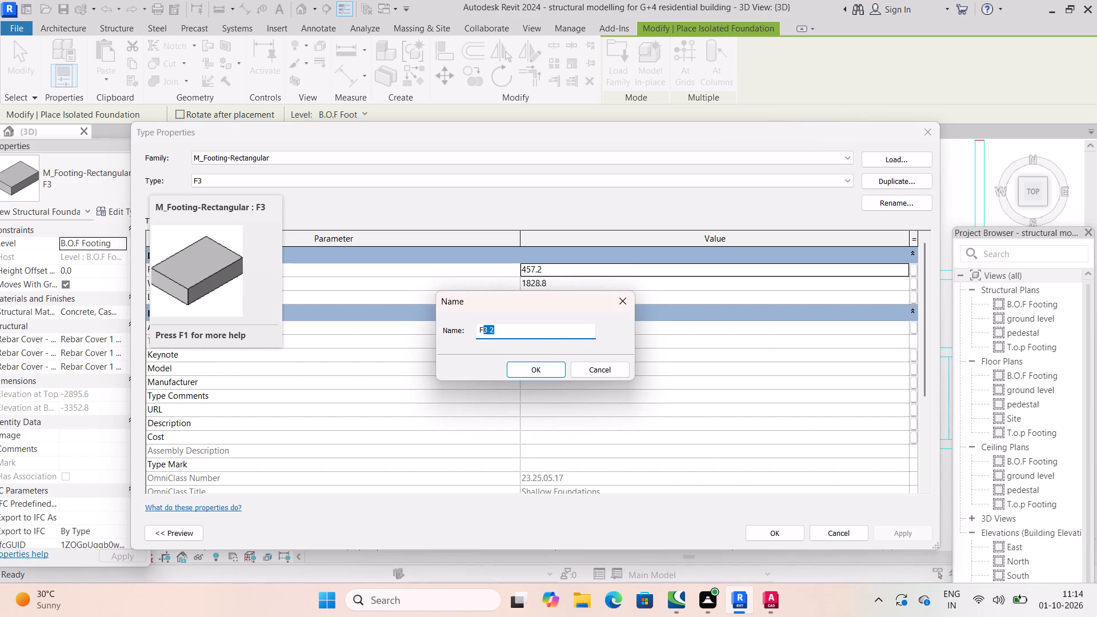
left_click_drag(485, 336, 464, 339)
key("f")
key("4")
left_click(537, 366)
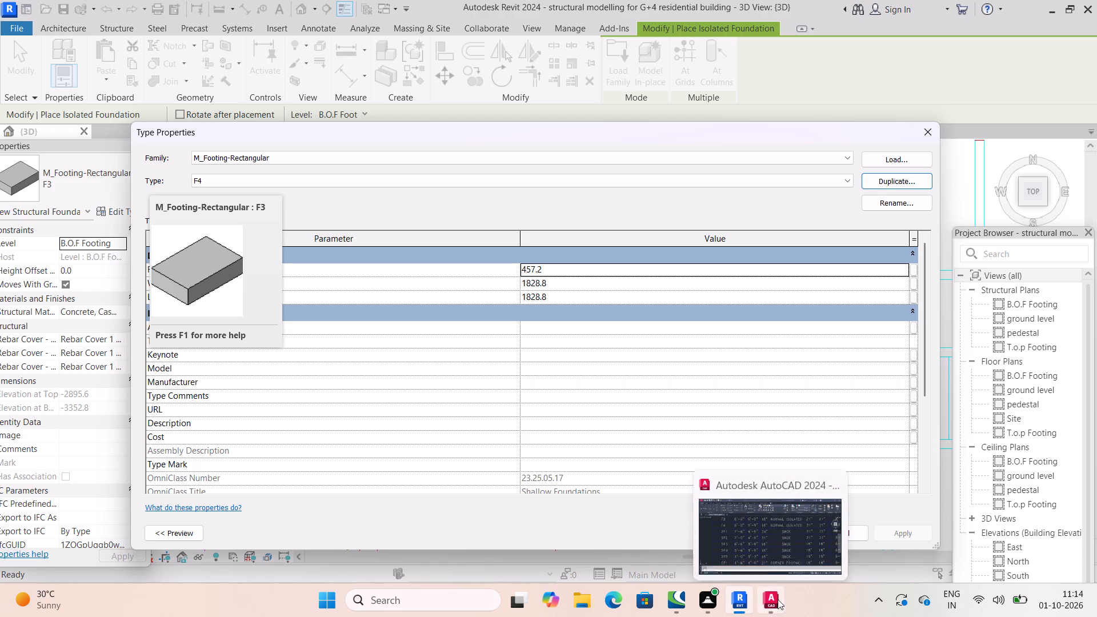
Following the footing schedule in AutoCAD, set the F4 type's width to 5'9" and length to 6' in Revit, and apply the changes.
left_click(779, 535)
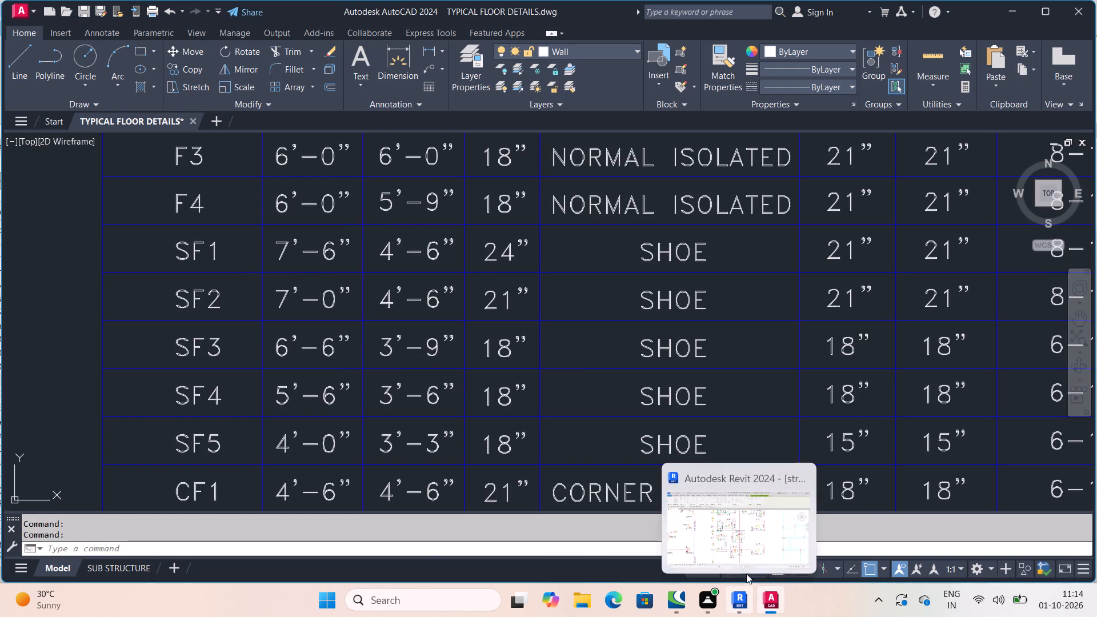
left_click(749, 516)
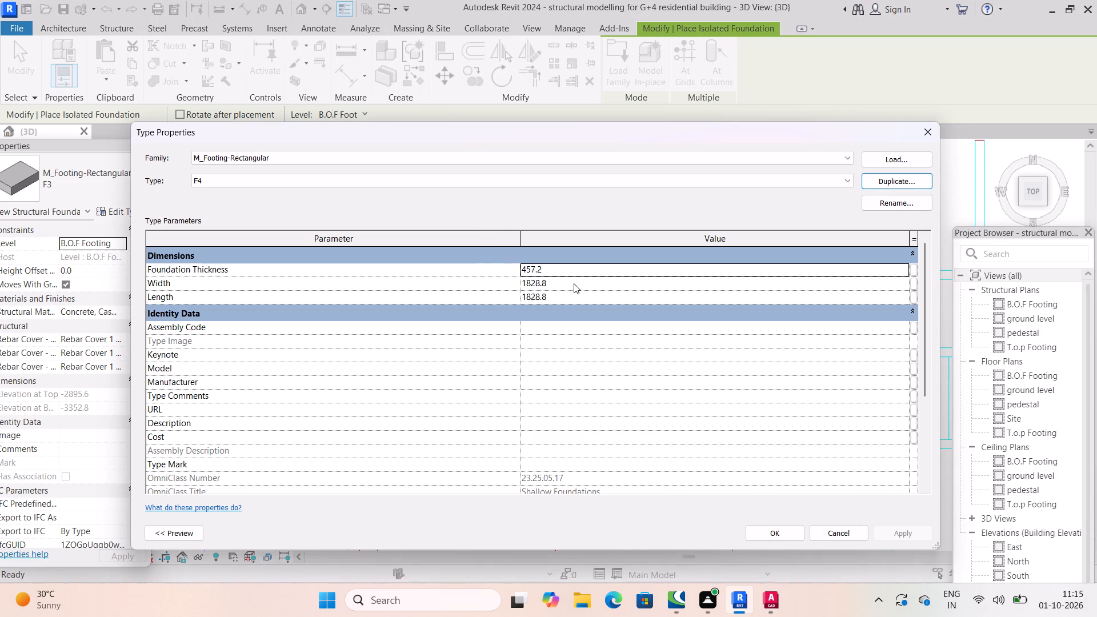
left_click(574, 283)
key("5")
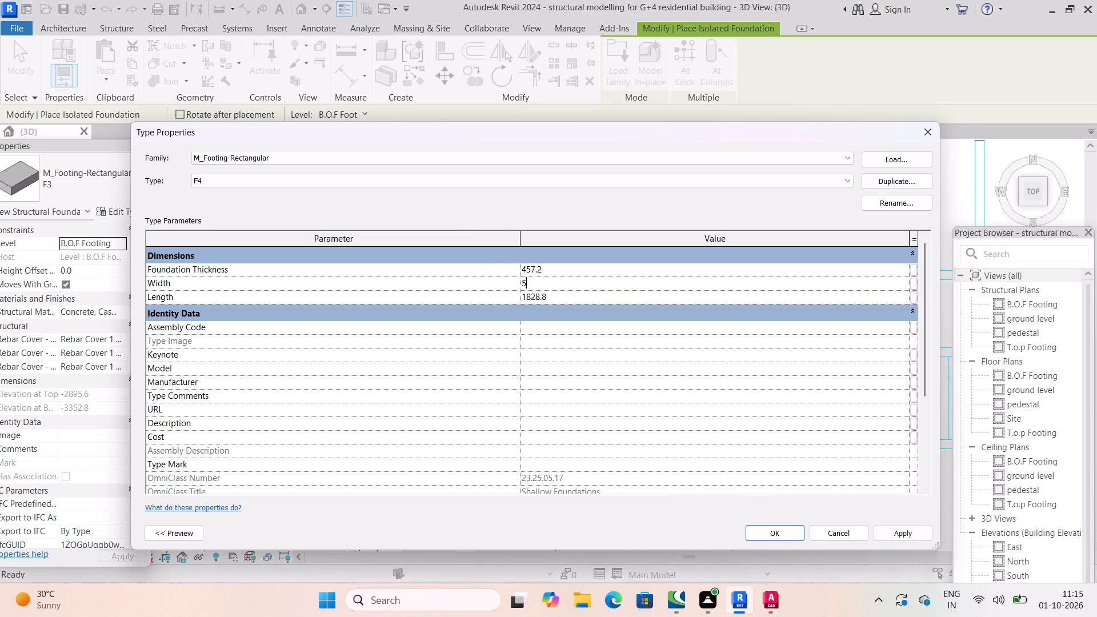
type("'9\"")
key("Return")
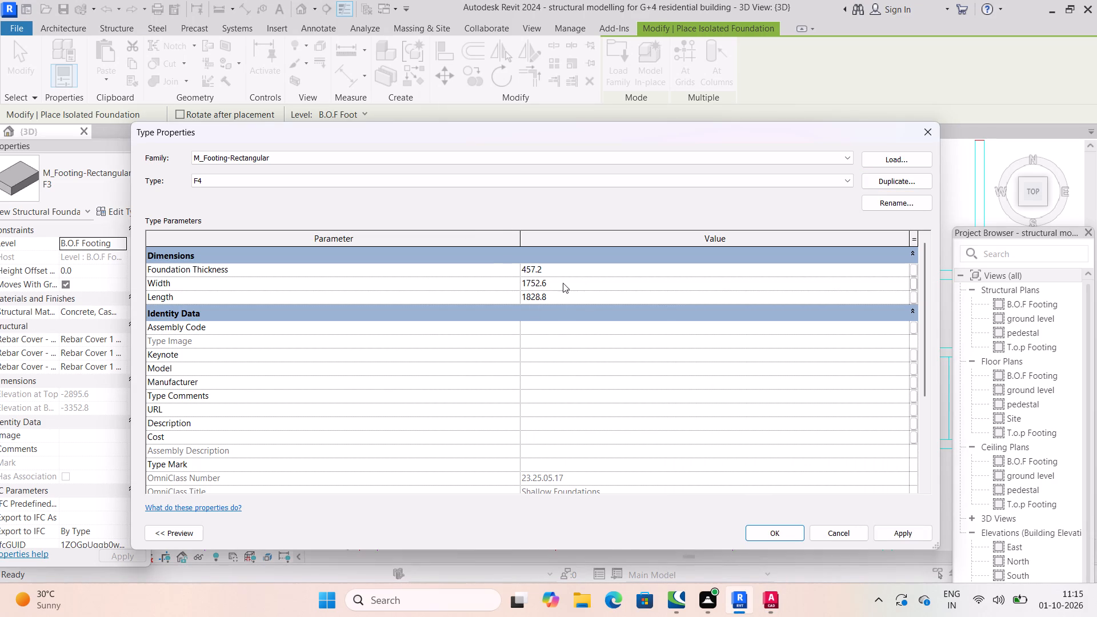
left_click(564, 296)
key("6")
key("apostrophe")
key("Return")
left_click(911, 531)
left_click(771, 528)
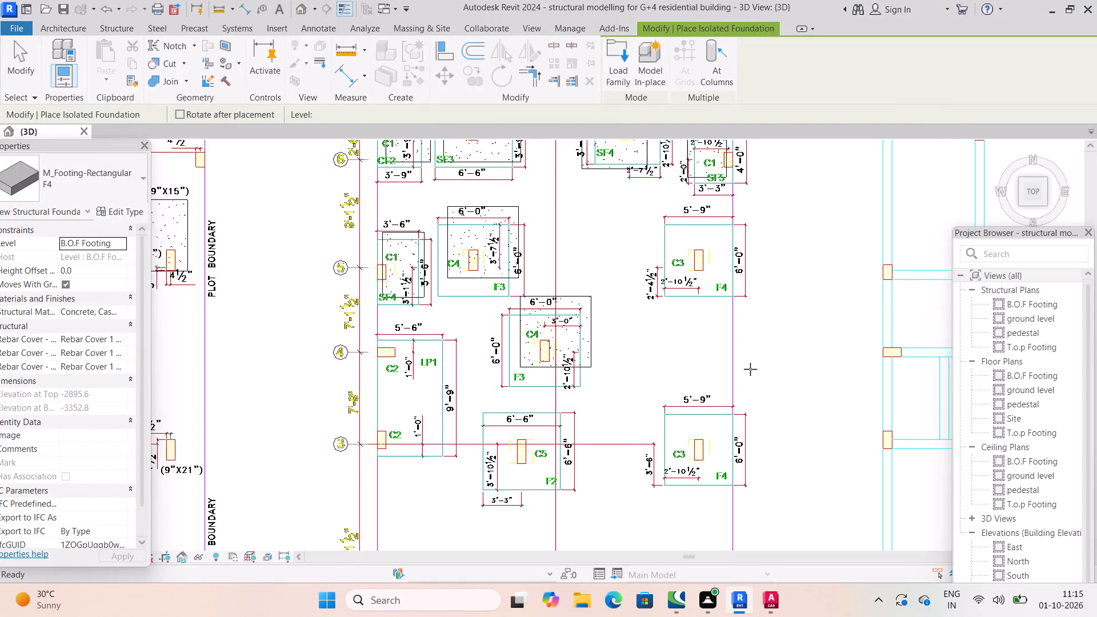
Place two F4 footings on level B.O.F Footing over the plan's F4 outlines, one near grid 5 and one near grid 3.
scroll(690, 254, "up", 4)
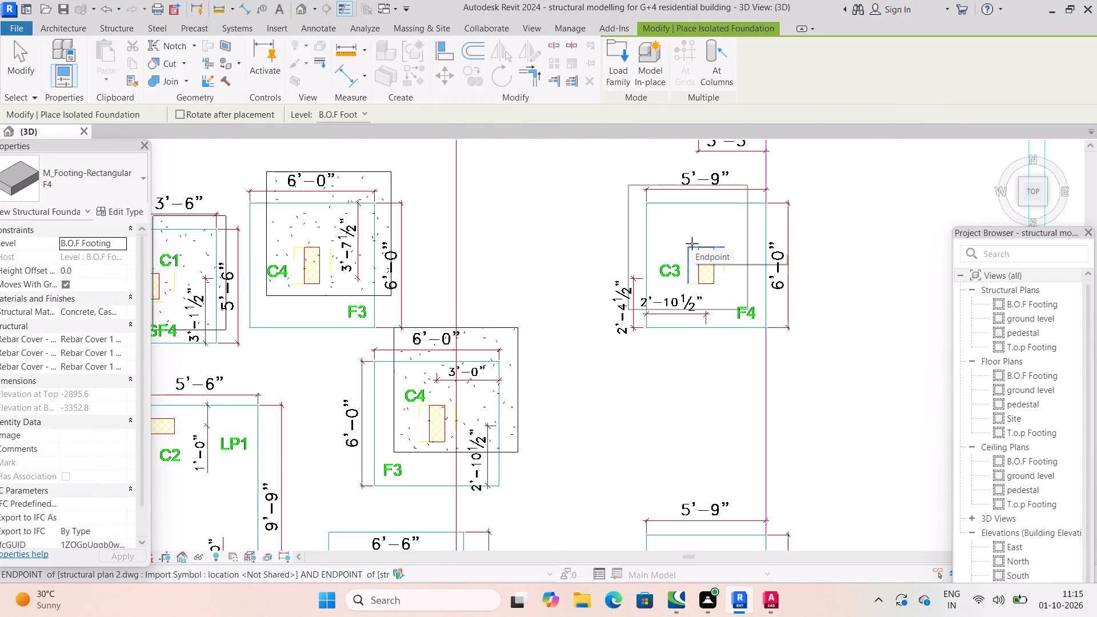
left_click(692, 243)
scroll(650, 282, "down", 3)
scroll(624, 374, "down", 1)
middle_click_drag(624, 375, 679, 266)
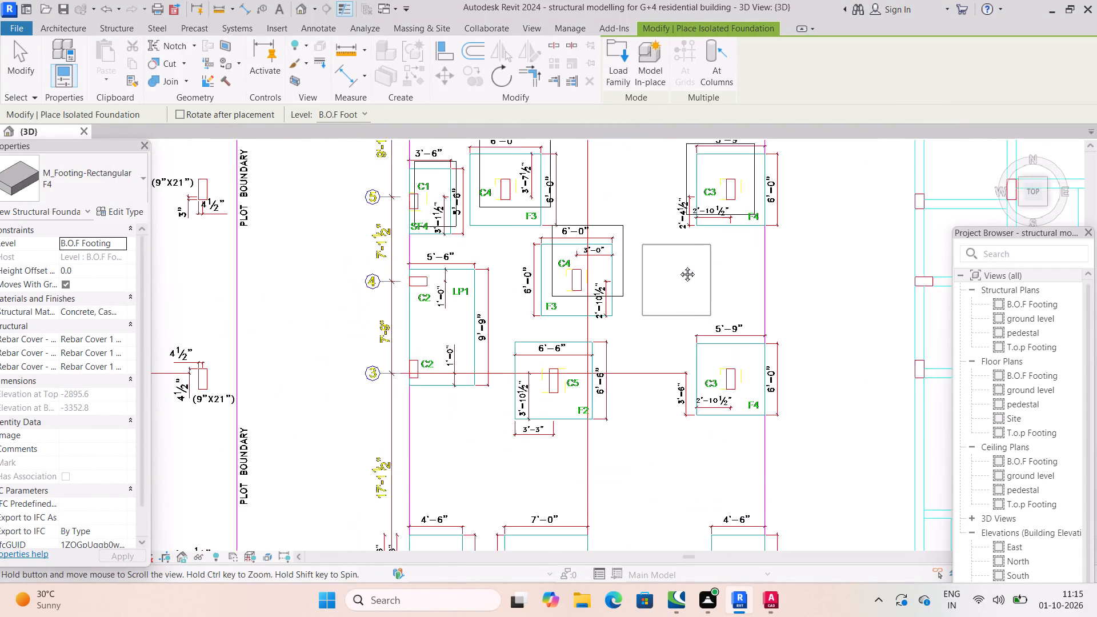
middle_click_drag(679, 266, 675, 265)
scroll(739, 356, "up", 3)
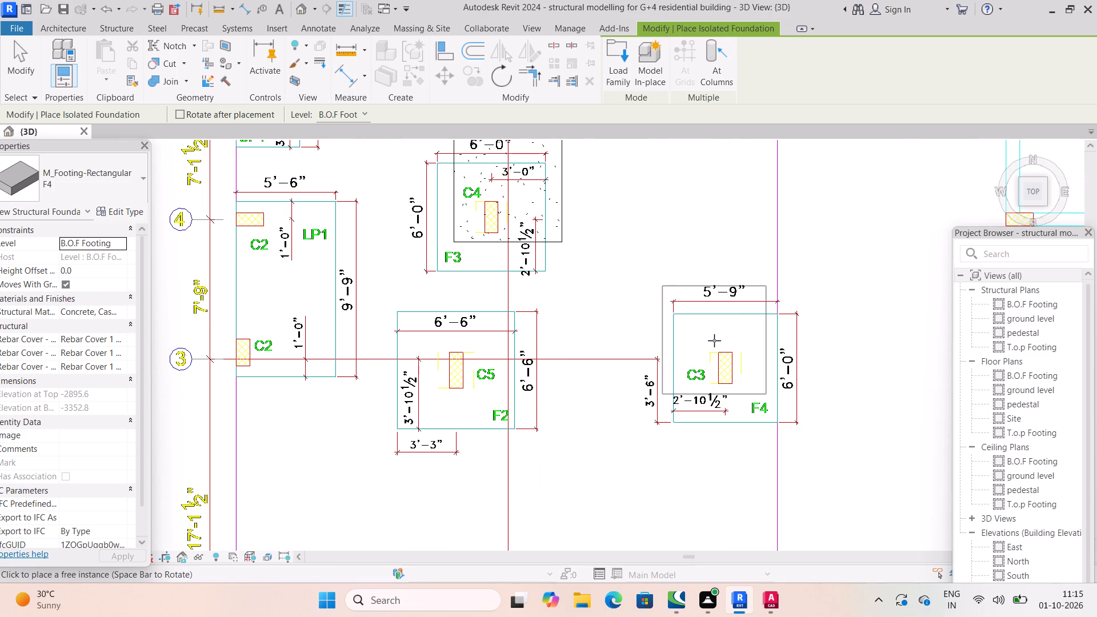
left_click(718, 340)
Examine the remaining footing outlines between grids 3 and 1, end footing placement, and review the footings placed so far on the plan.
scroll(623, 346, "down", 3)
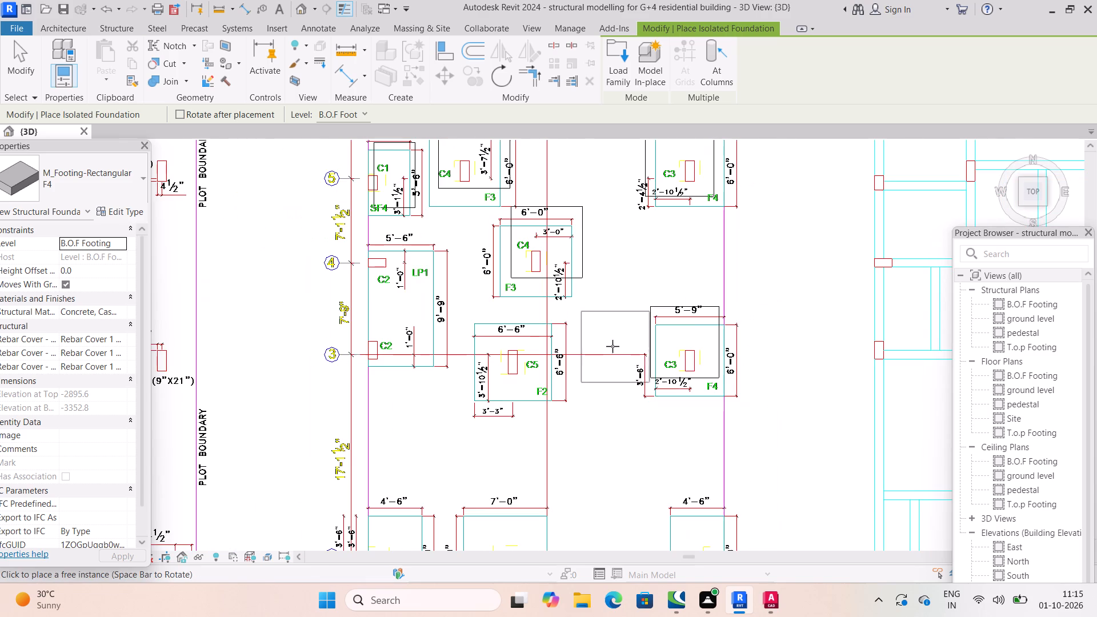
middle_click_drag(611, 347, 604, 253)
scroll(604, 253, "down", 1)
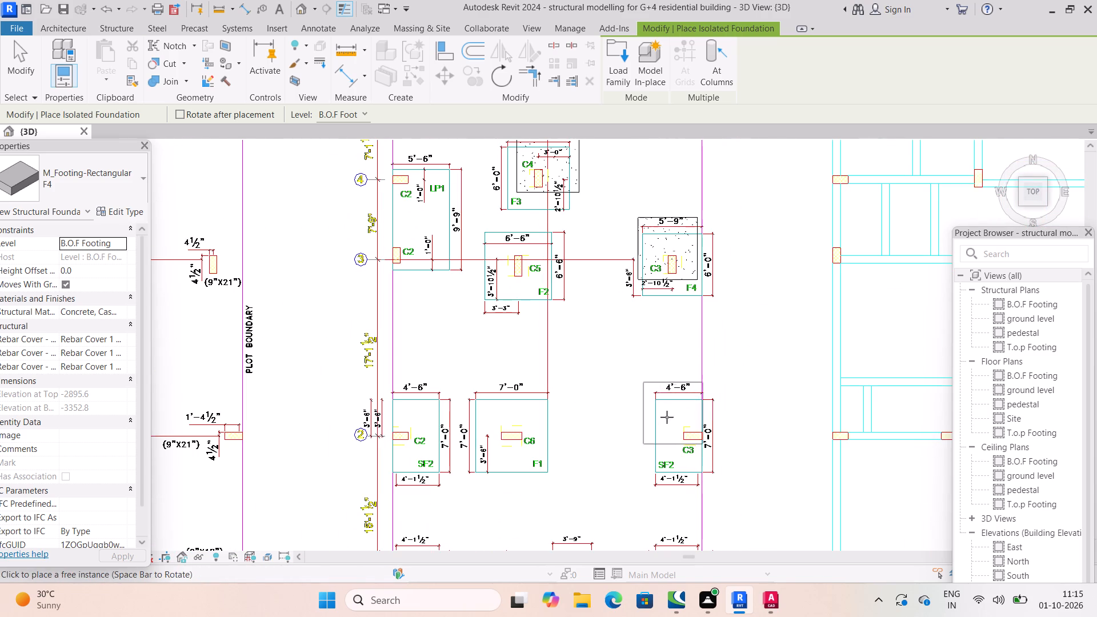
scroll(631, 412, "up", 2)
middle_click_drag(623, 400, 616, 198)
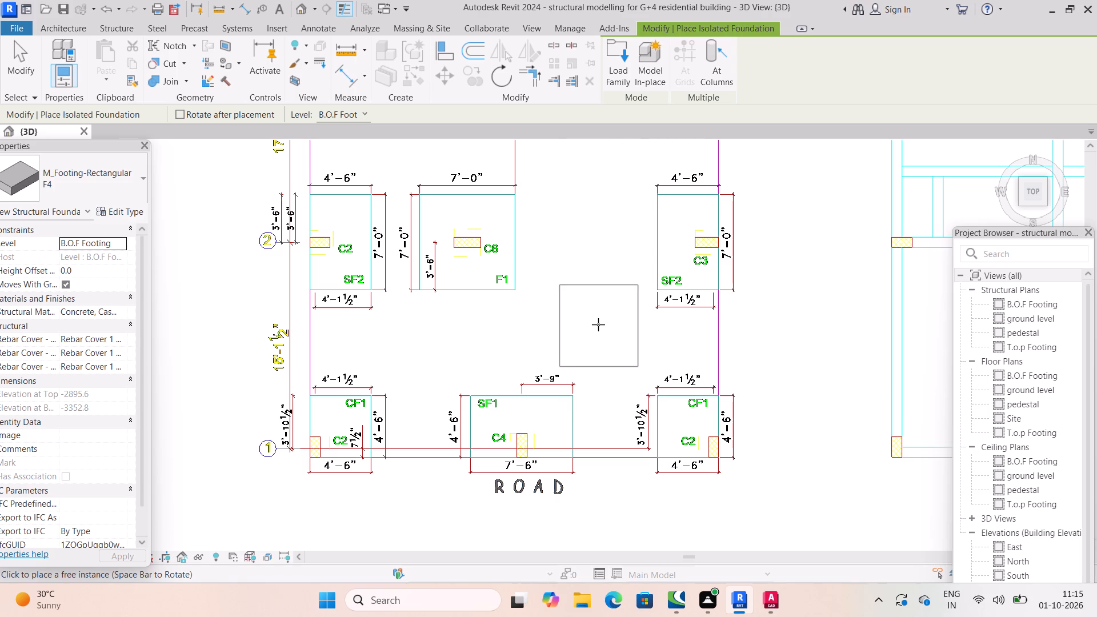
scroll(597, 320, "down", 2)
middle_click_drag(597, 323, 610, 374)
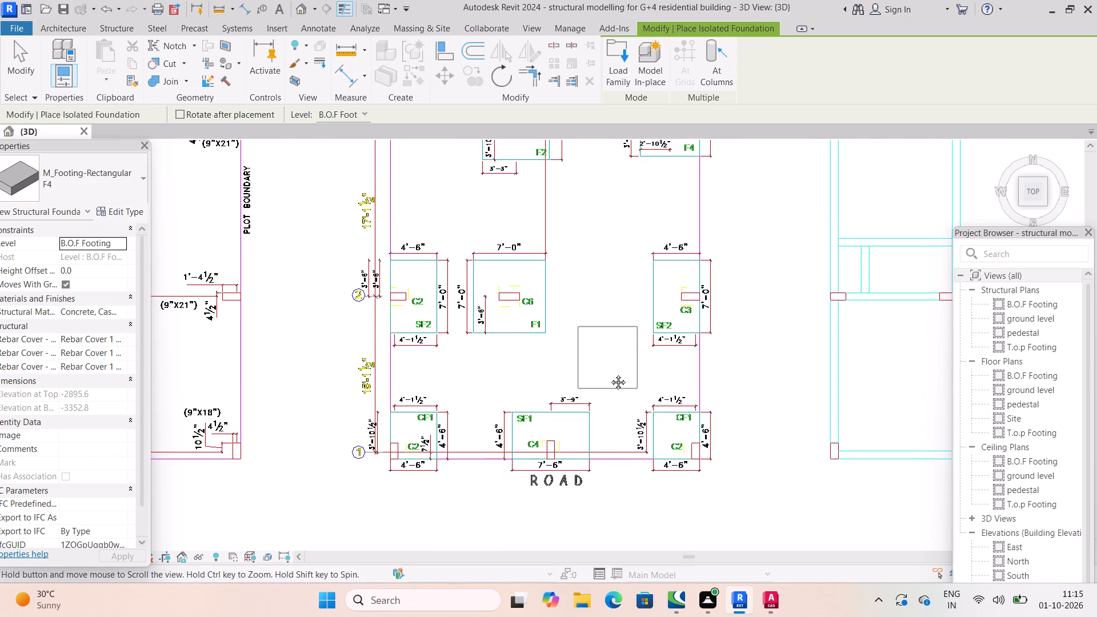
middle_click_drag(610, 374, 610, 380)
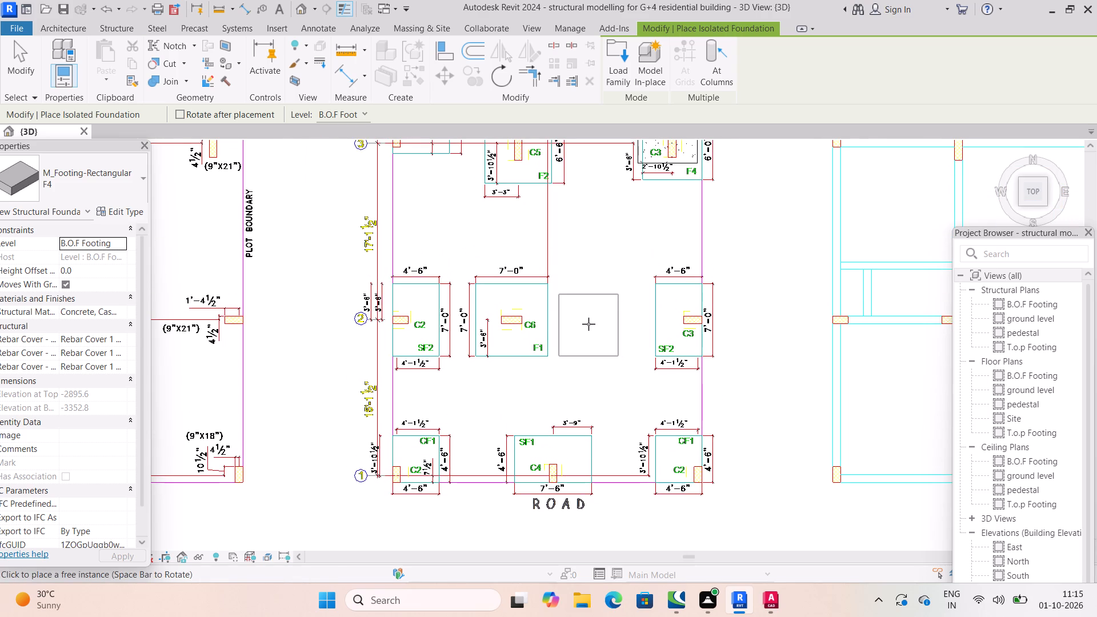
key("Escape")
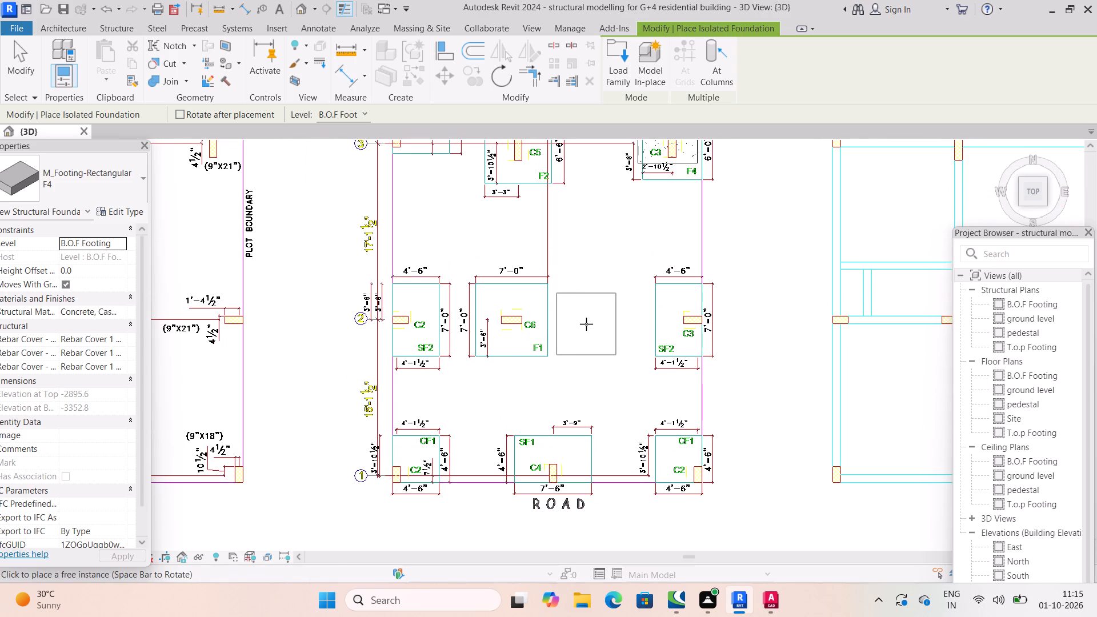
scroll(603, 311, "down", 3)
key("Escape")
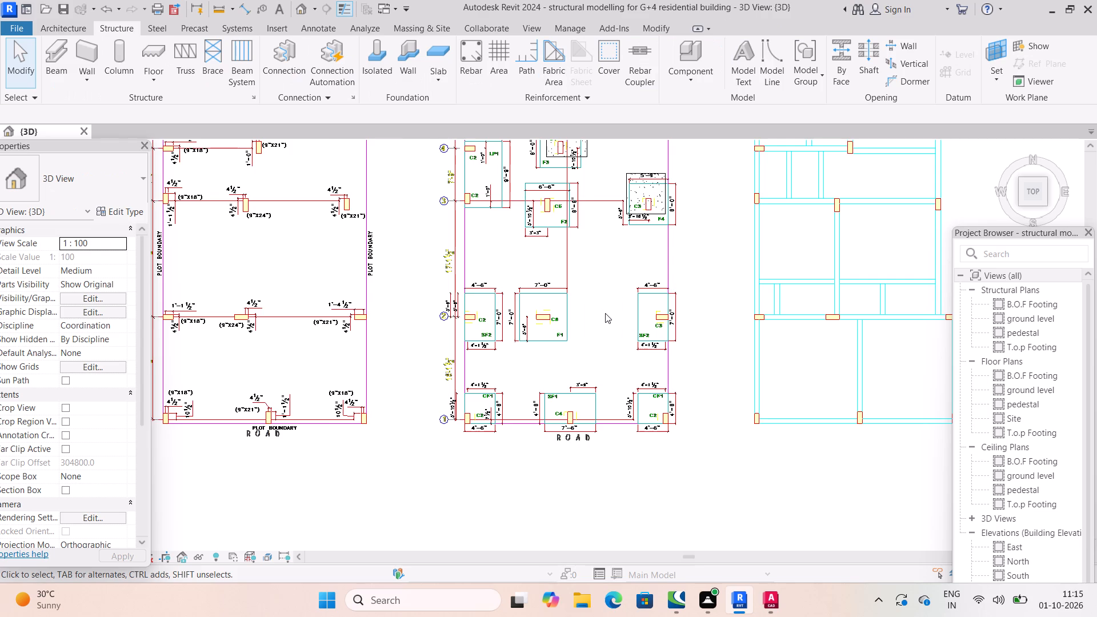
scroll(605, 313, "down", 2)
middle_click_drag(612, 245, 654, 318)
scroll(654, 318, "down", 1)
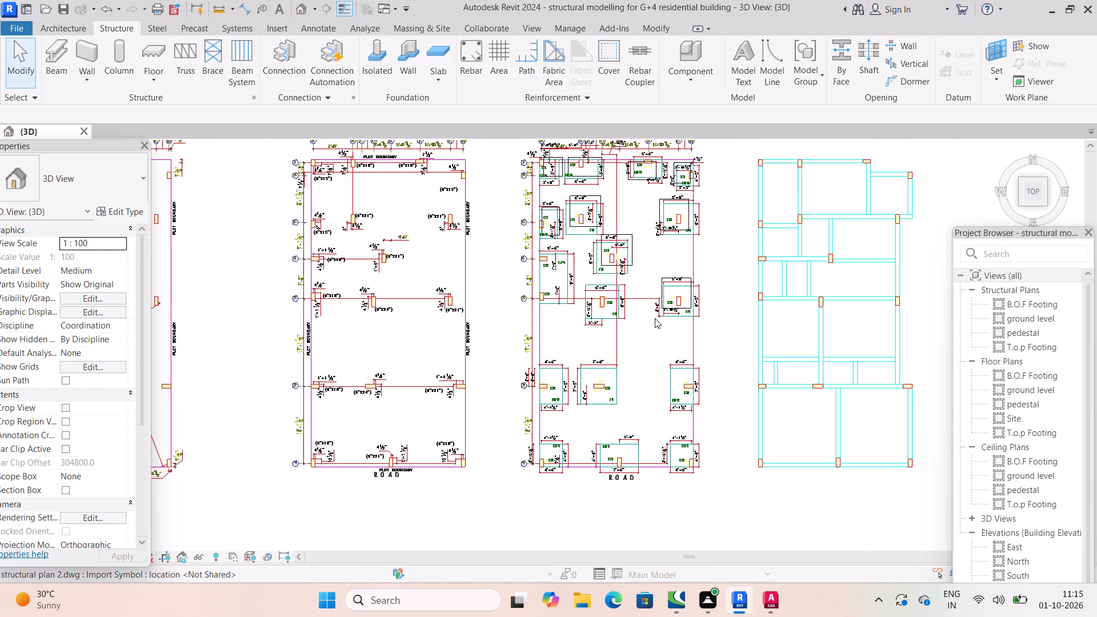
scroll(600, 230, "up", 3)
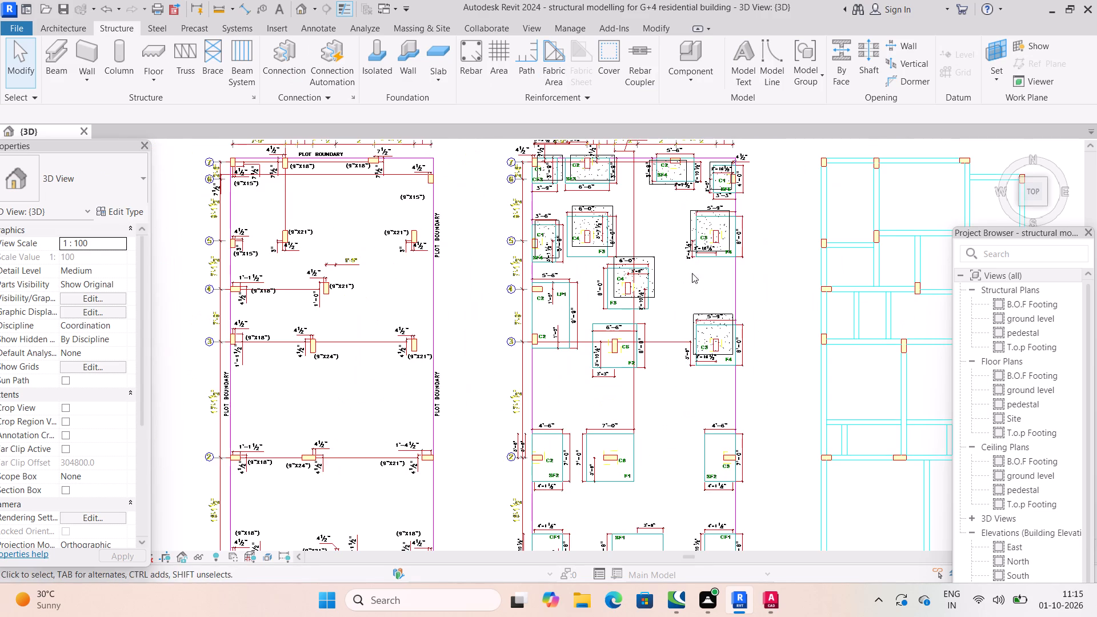
scroll(595, 380, "up", 2)
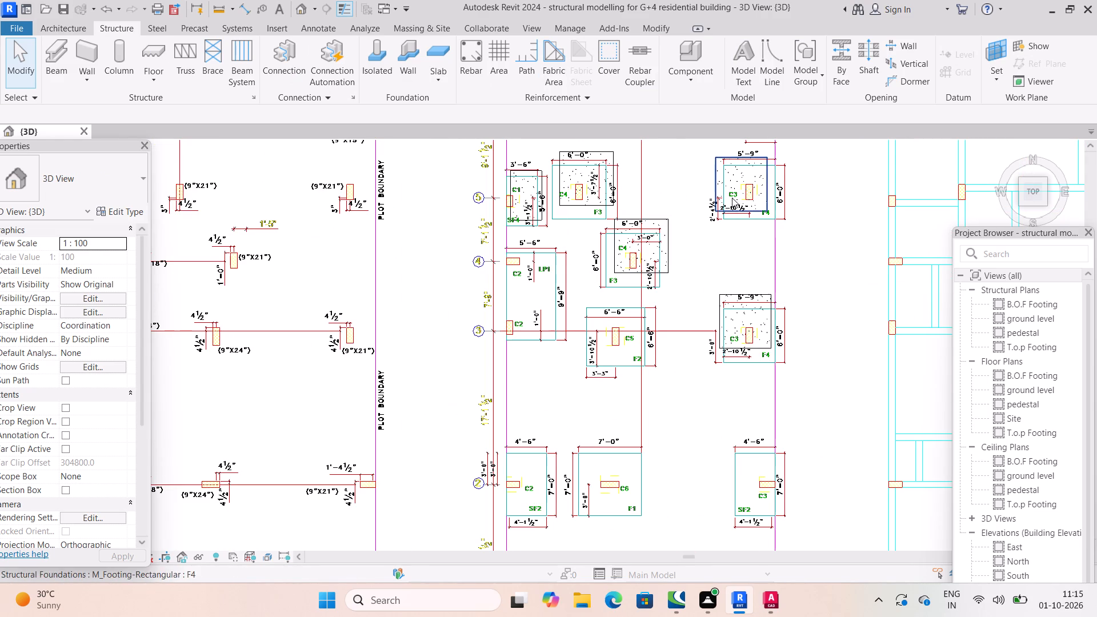
middle_click_drag(728, 187, 717, 257)
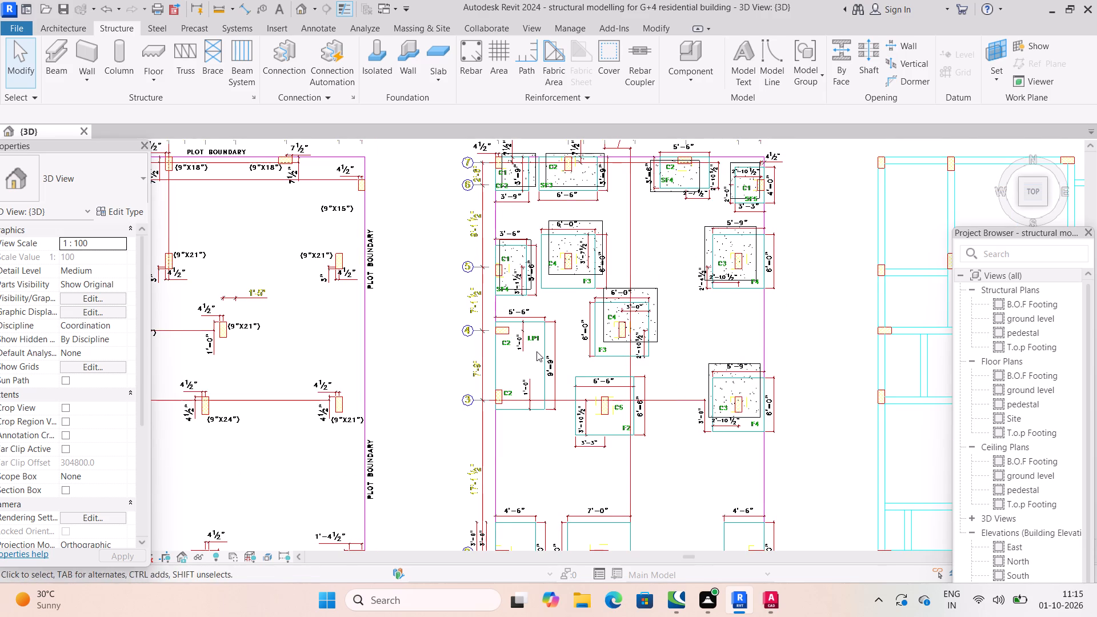
Examine the LP1 outline between grids 4 and 3 and consult the isolated footing schedule and its notes in AutoCAD.
scroll(549, 372, "up", 5)
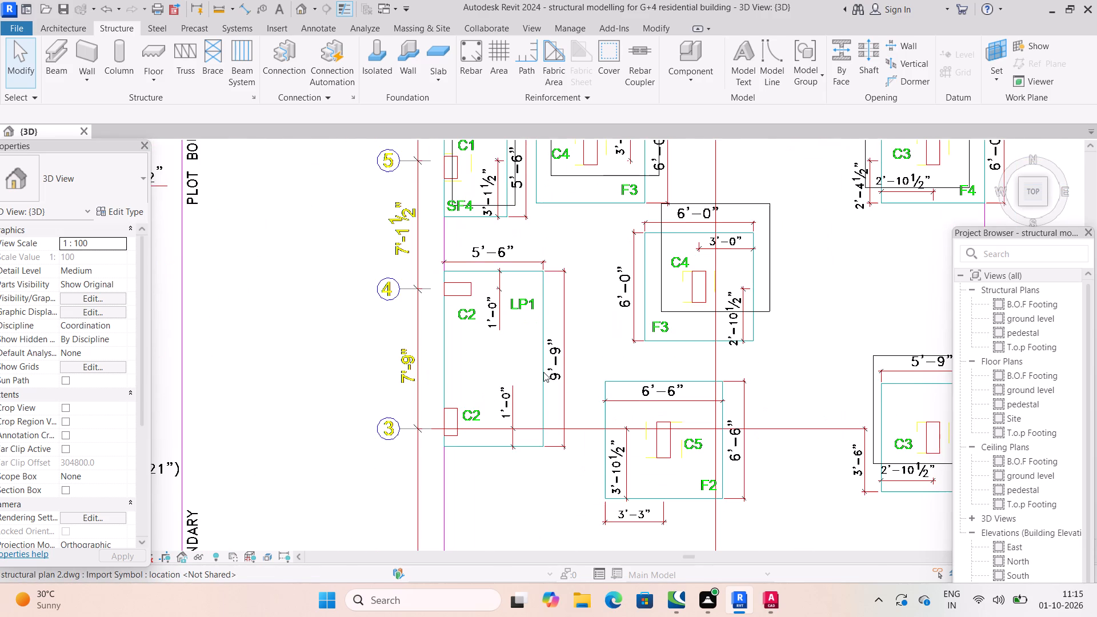
scroll(543, 372, "down", 3)
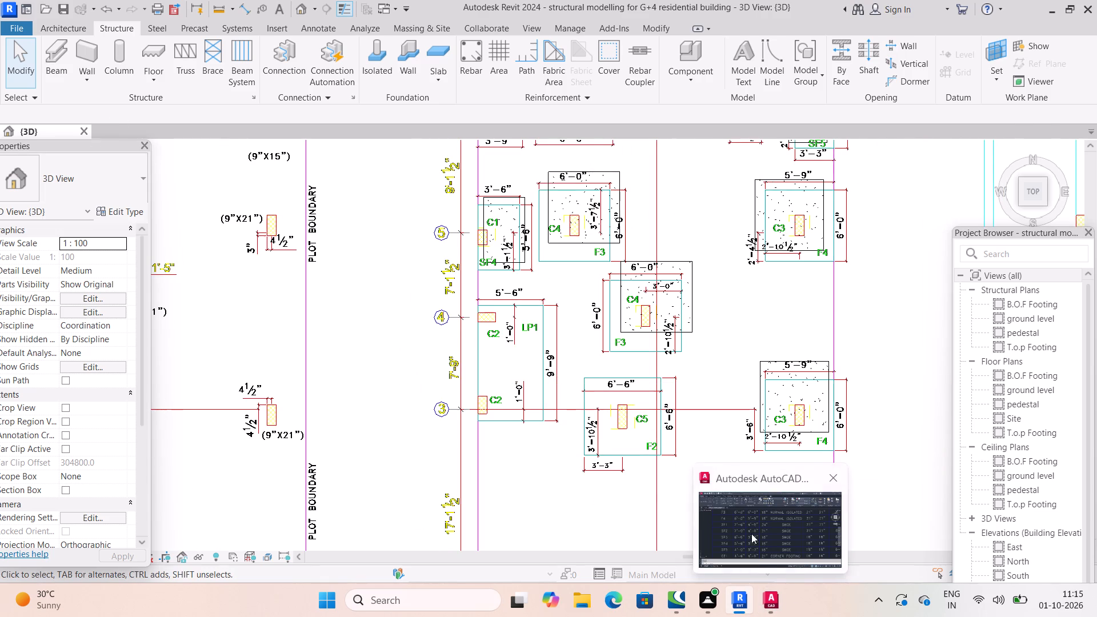
left_click(751, 534)
scroll(274, 324, "up", 2)
scroll(274, 323, "down", 4)
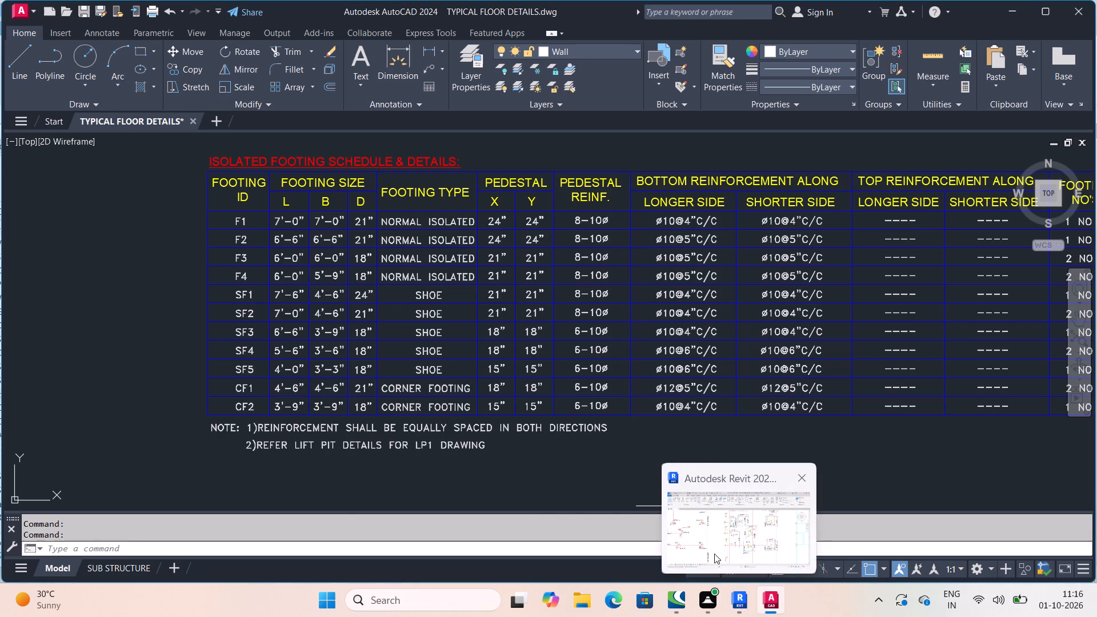
left_click(707, 531)
scroll(422, 380, "down", 2)
scroll(513, 361, "up", 3)
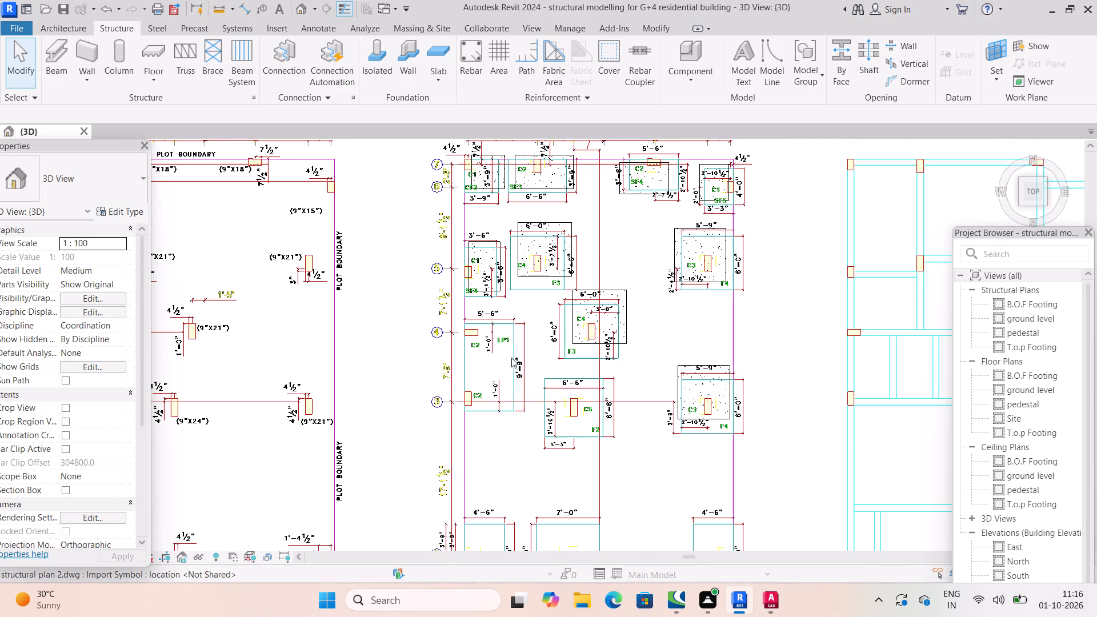
scroll(507, 350, "up", 8)
scroll(495, 330, "down", 2)
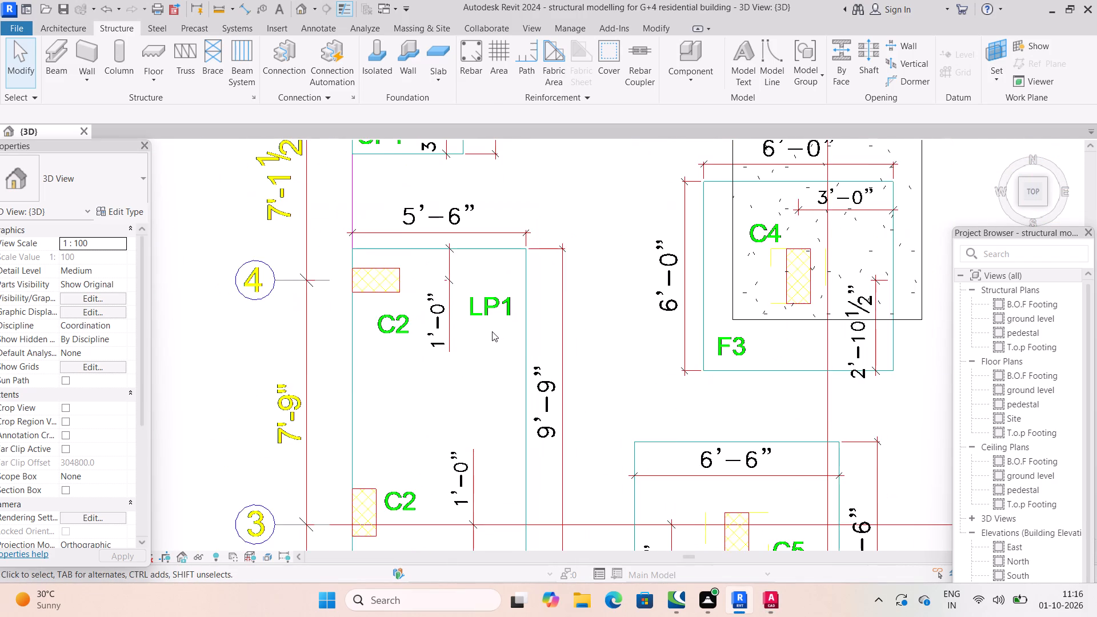
scroll(491, 331, "down", 2)
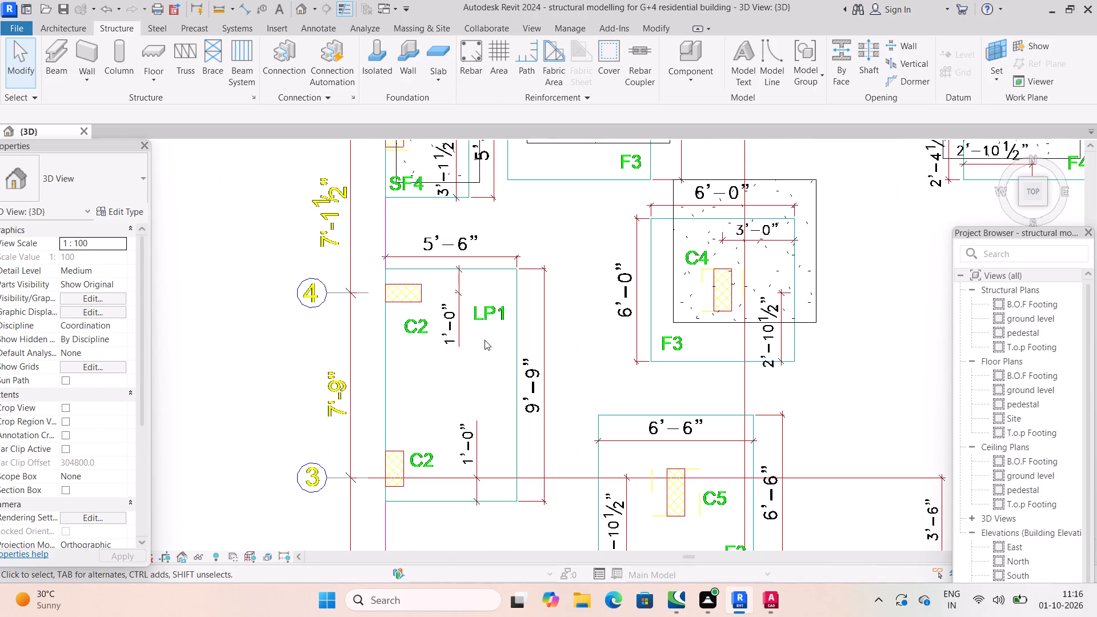
Examine the LP1 outline in Revit, switch to AutoCAD, and look through the footing schedule and the larger-sized footing layout around grids 3 and 4.
scroll(485, 308, "up", 3)
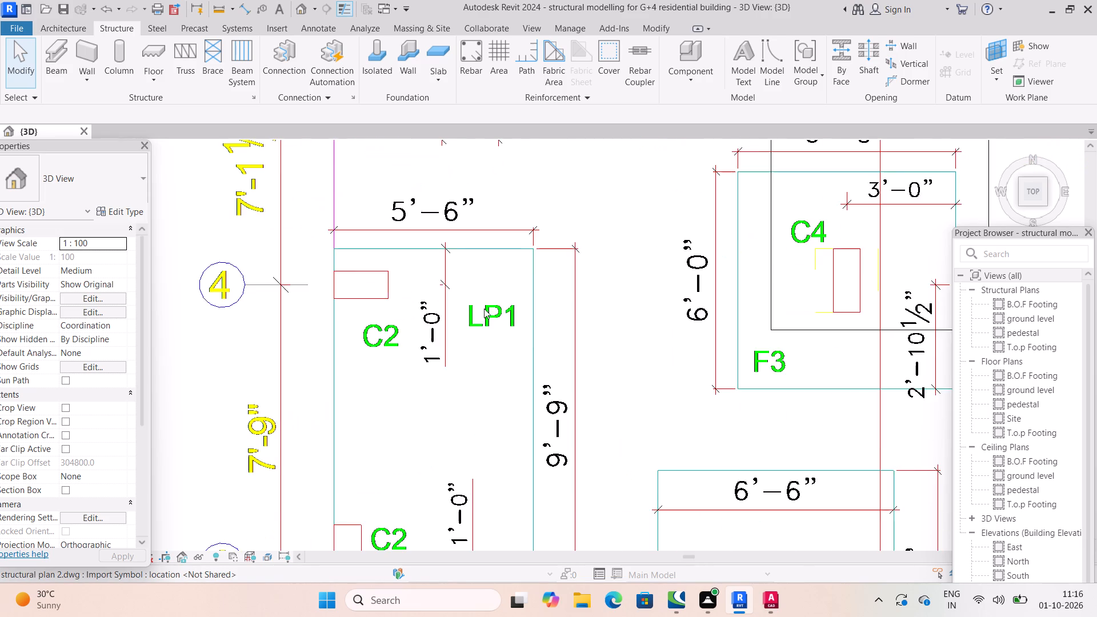
scroll(476, 310, "down", 7)
scroll(475, 312, "up", 5)
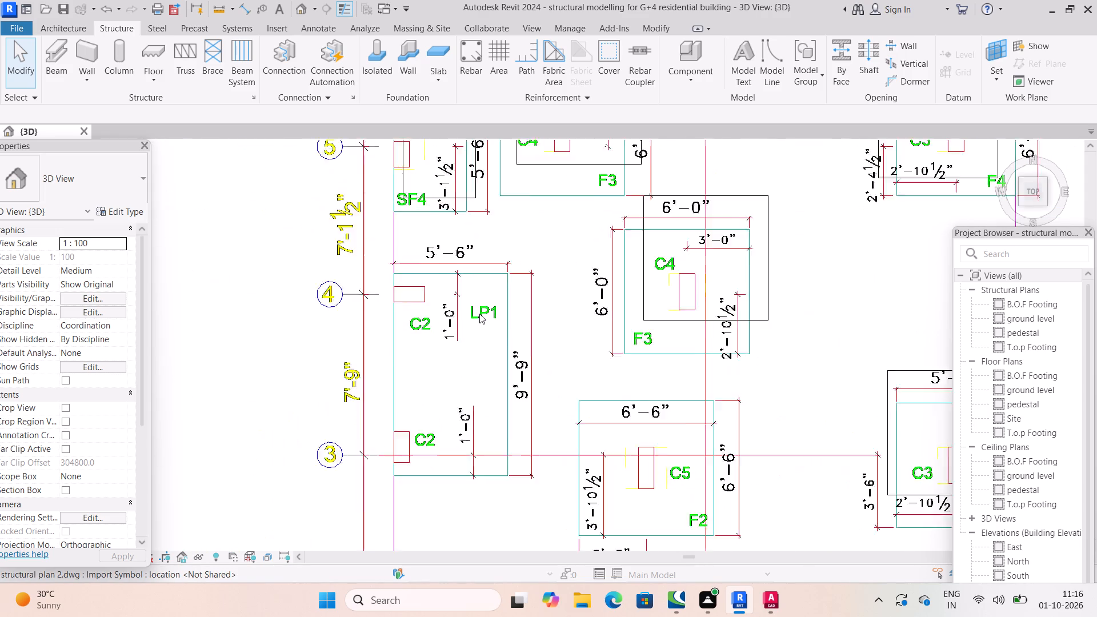
scroll(479, 313, "down", 2)
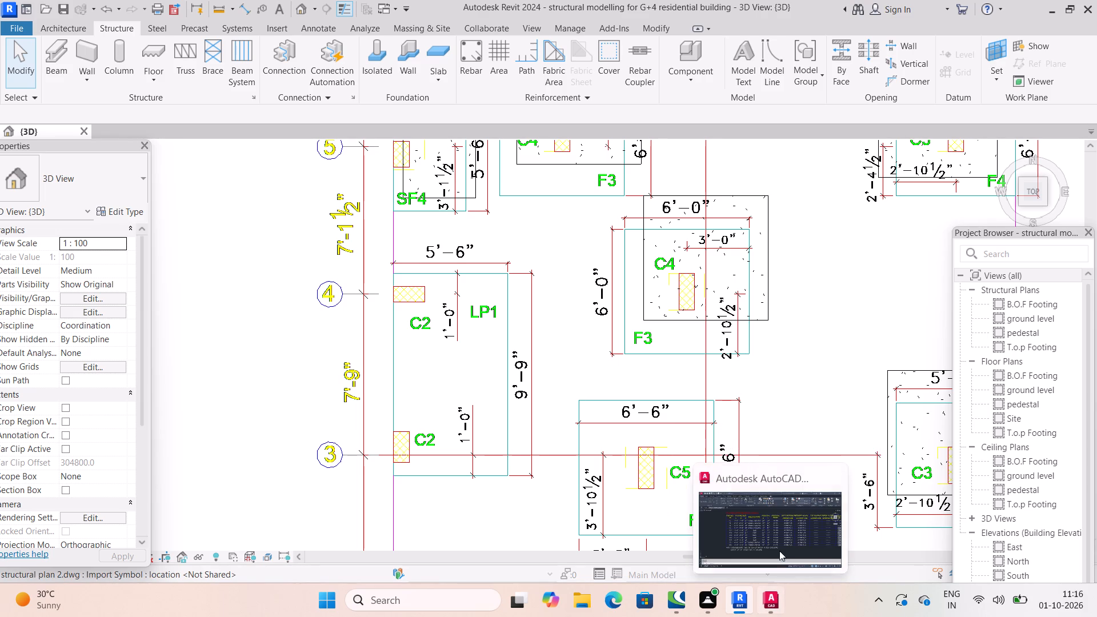
left_click(772, 537)
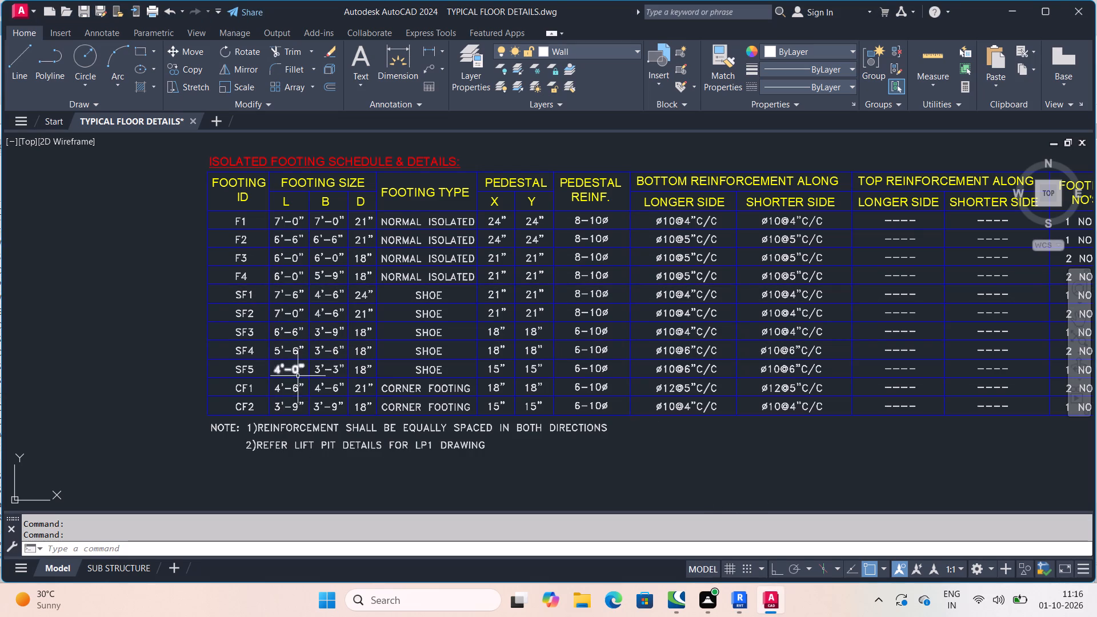
scroll(554, 302, "down", 3)
middle_click_drag(746, 333, 643, 356)
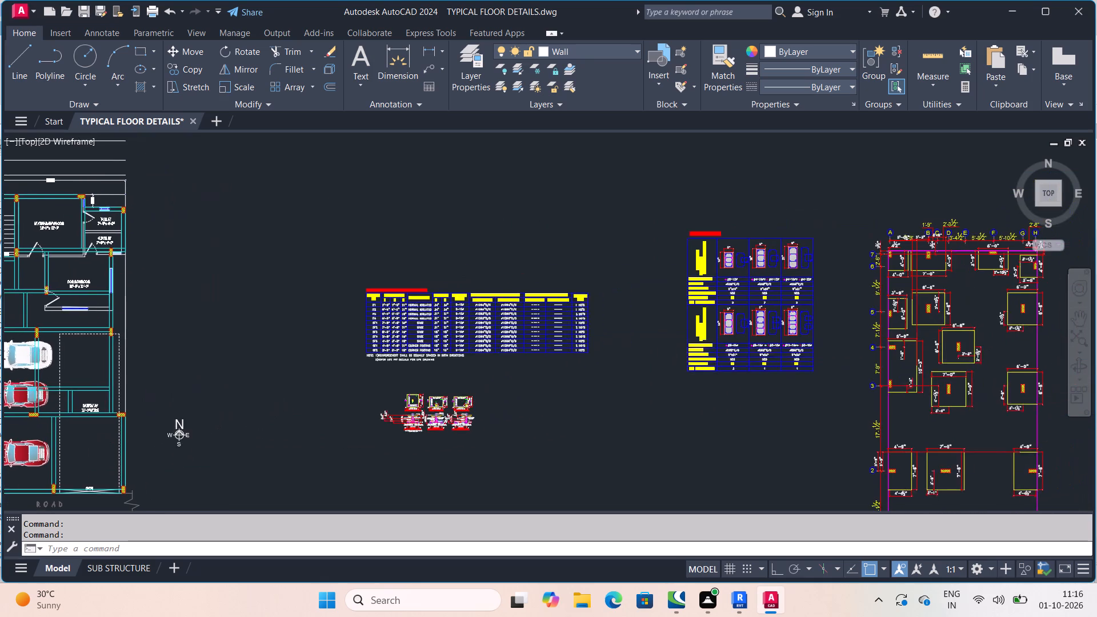
scroll(747, 322, "up", 3)
scroll(699, 324, "up", 2)
scroll(692, 327, "down", 4)
middle_click_drag(734, 342, 559, 359)
scroll(726, 345, "down", 1)
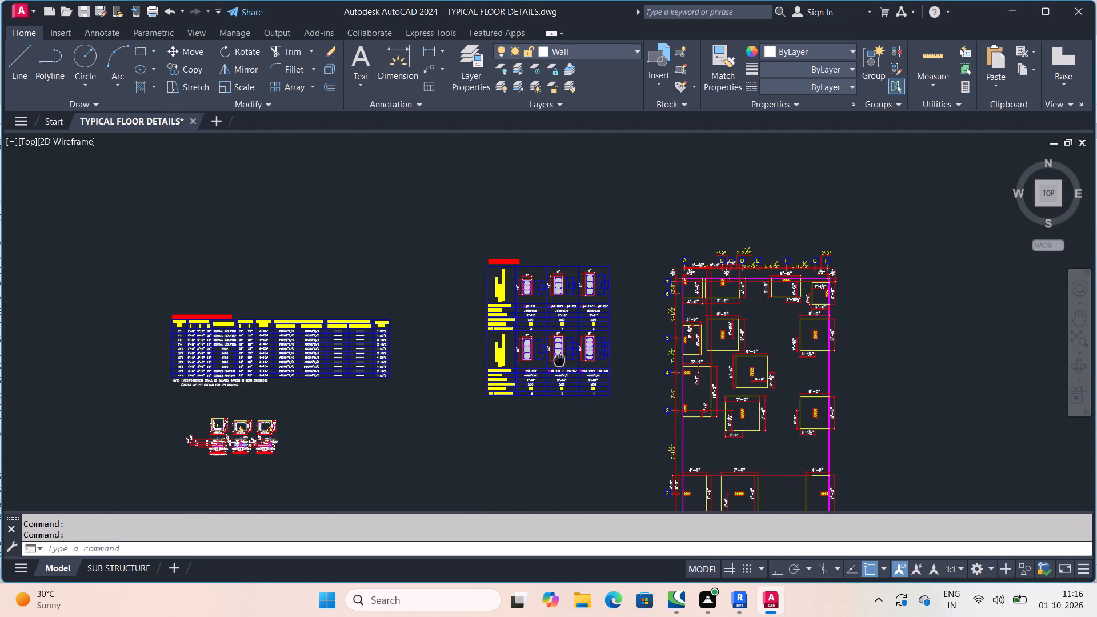
middle_click_drag(559, 359, 559, 359)
scroll(798, 431, "up", 3)
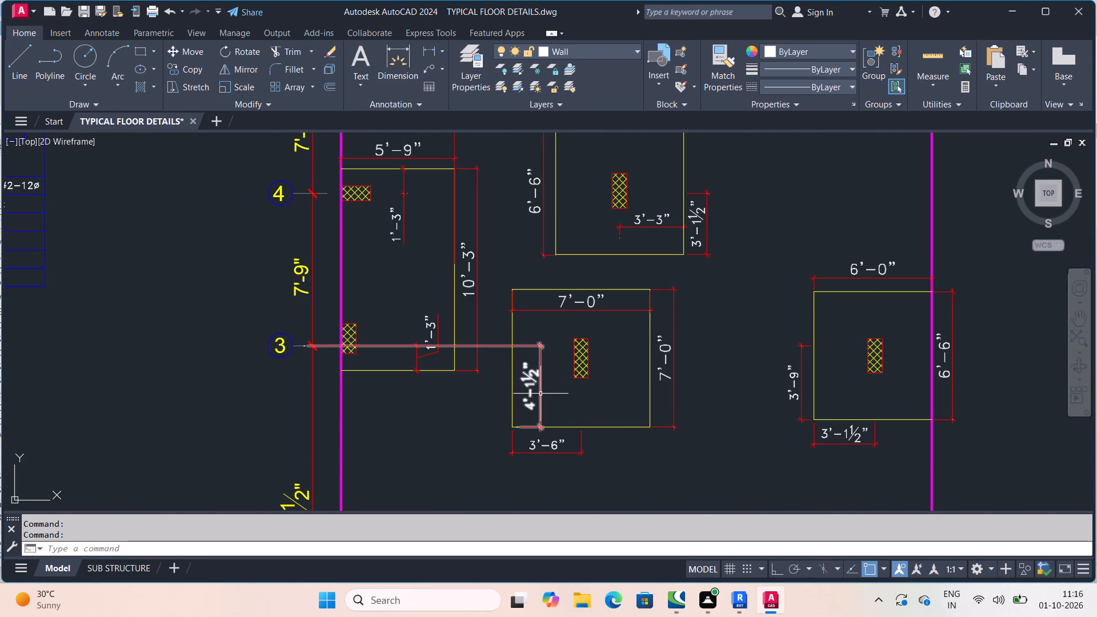
scroll(541, 394, "down", 2)
scroll(508, 381, "up", 2)
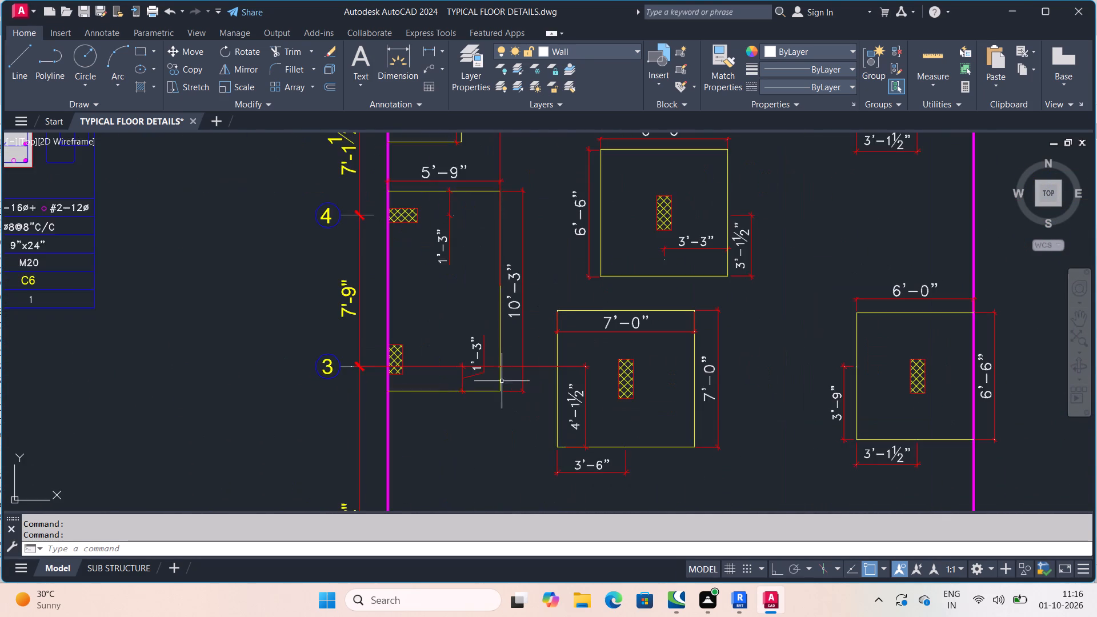
Find the labelled footing plan among the AutoCAD drawings and examine the LP1 outline's dimensions between grids 4 and 3.
scroll(489, 384, "down", 4)
middle_click_drag(260, 360, 469, 460)
scroll(269, 369, "down", 1)
scroll(611, 257, "up", 1)
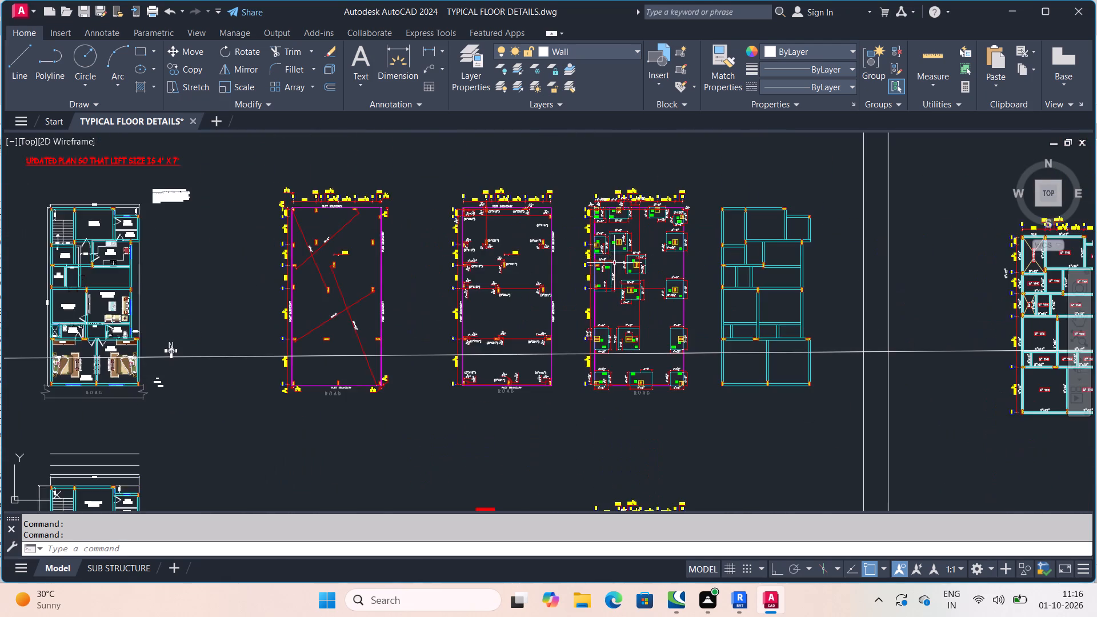
scroll(624, 285, "up", 3)
middle_click_drag(559, 289, 560, 383)
scroll(574, 380, "up", 2)
scroll(574, 384, "down", 2)
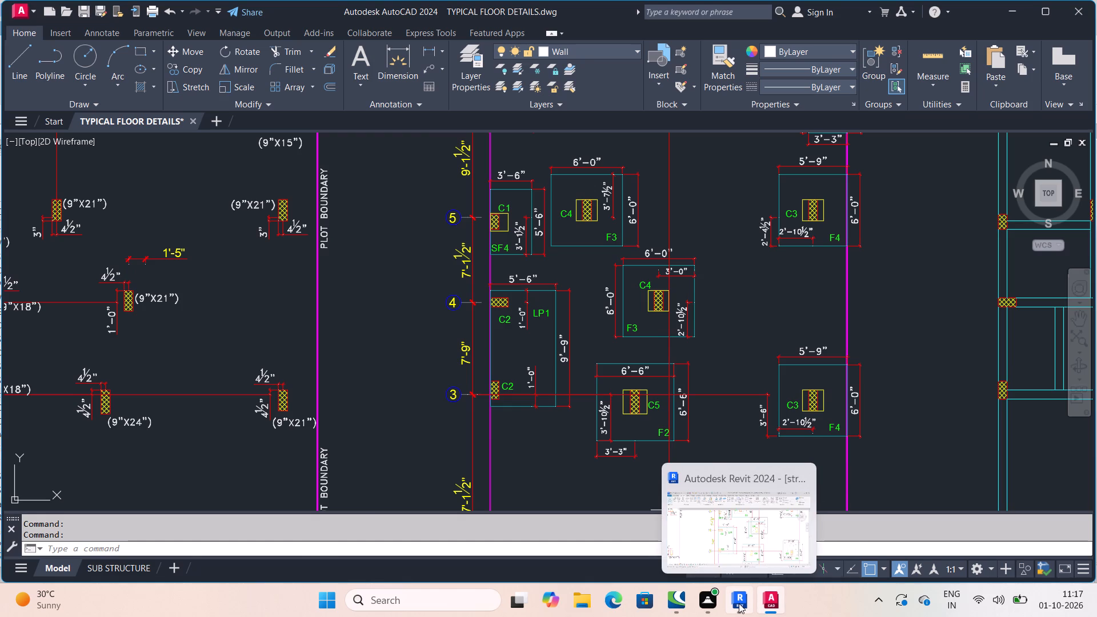
Switch to Revit, start an isolated footing, and duplicate the F4 rectangular footing type as LP1.
left_click(739, 603)
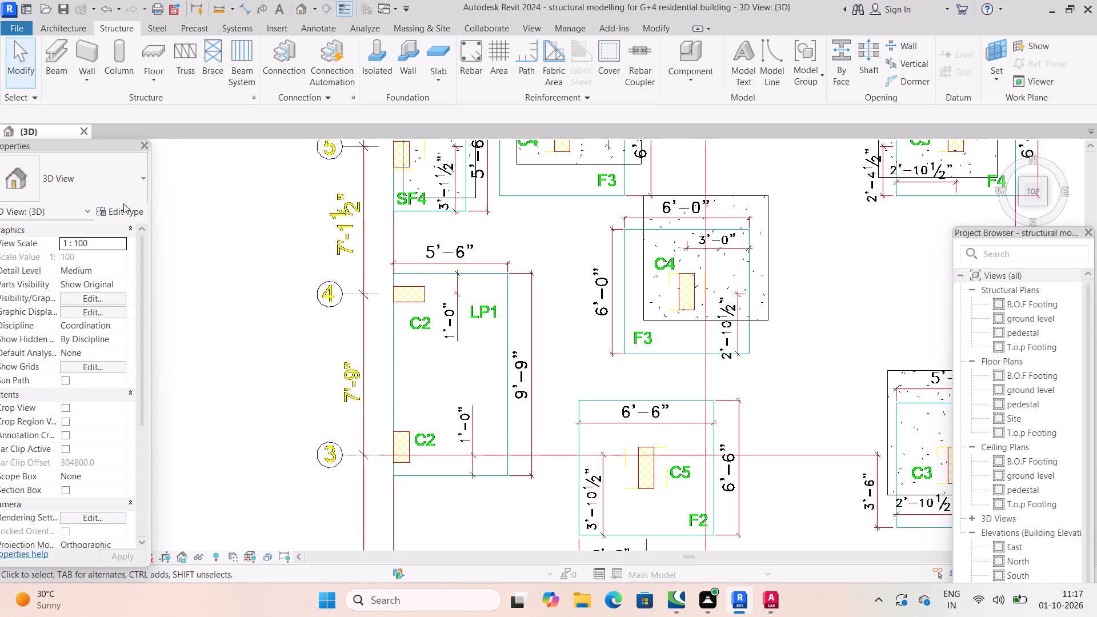
left_click(377, 63)
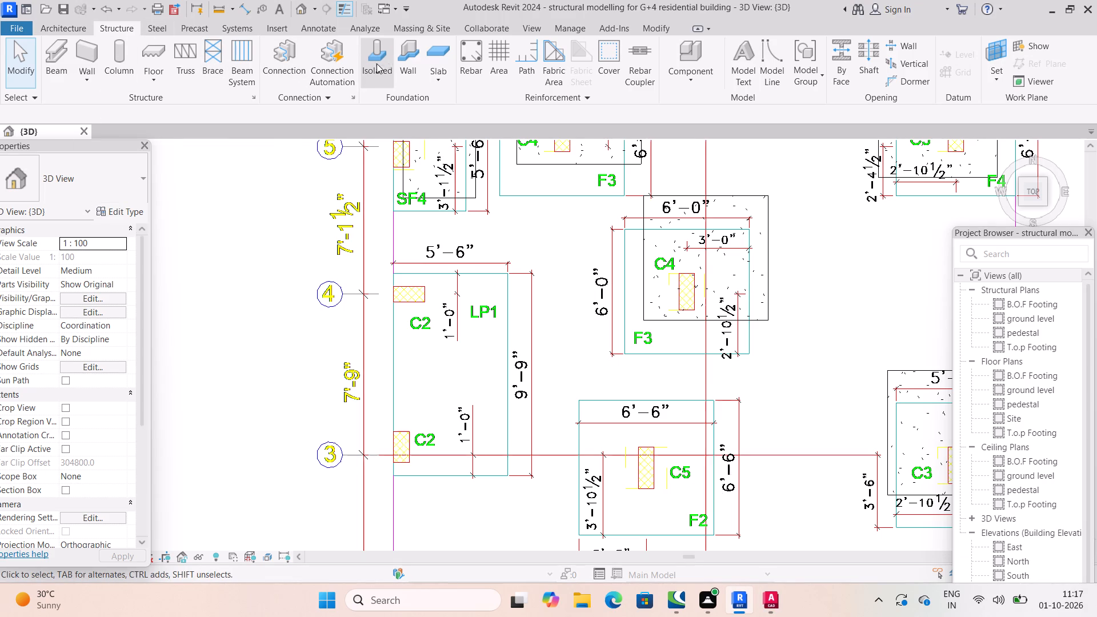
left_click(125, 208)
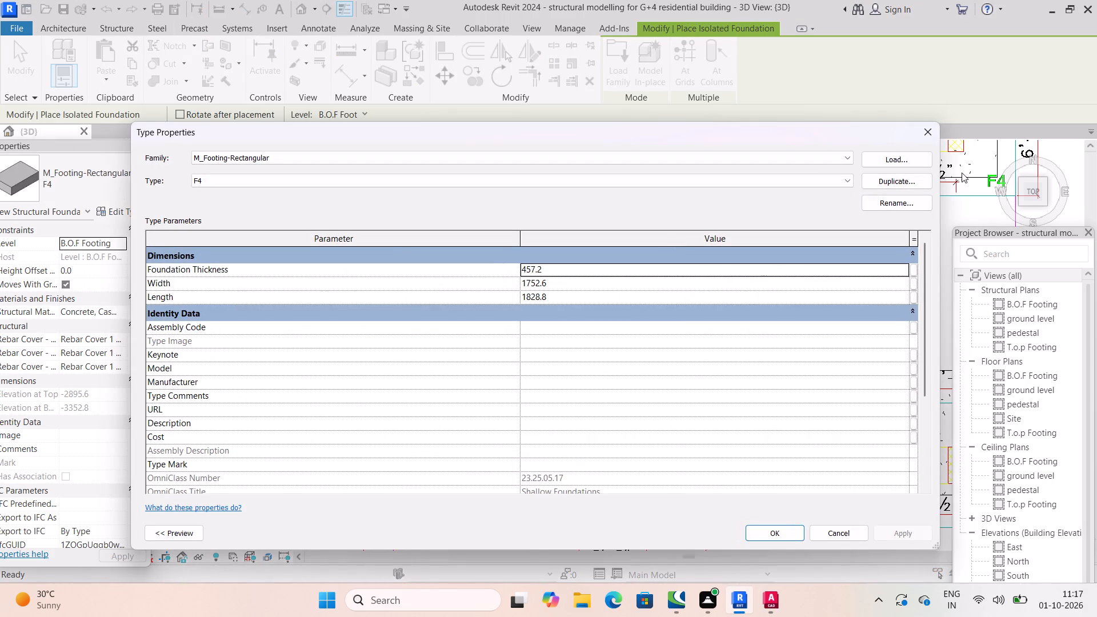
left_click(924, 179)
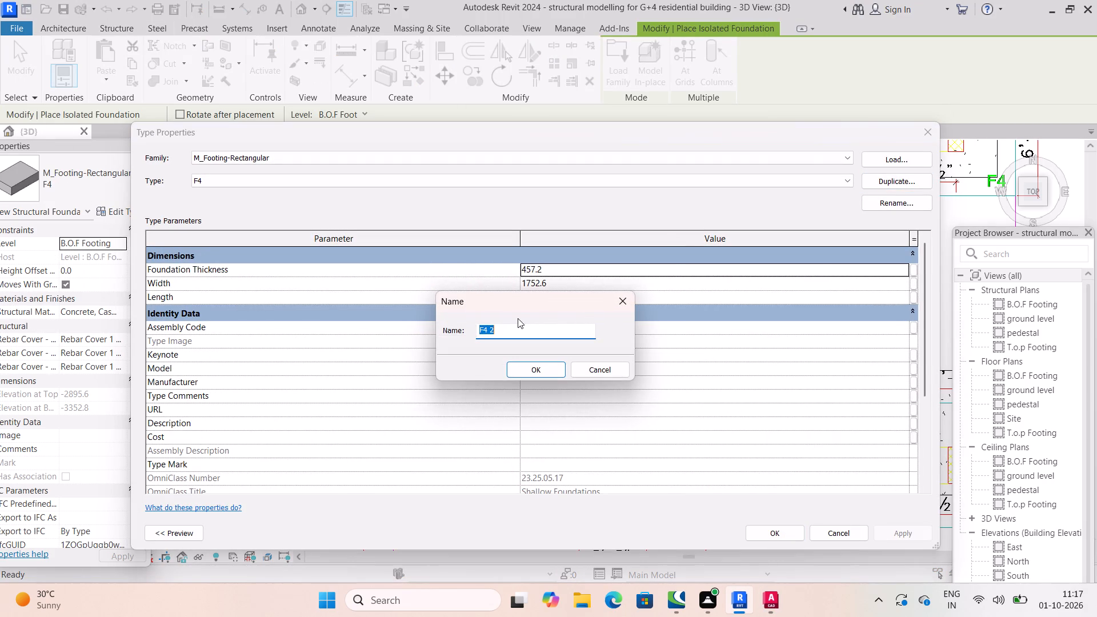
type("LP1")
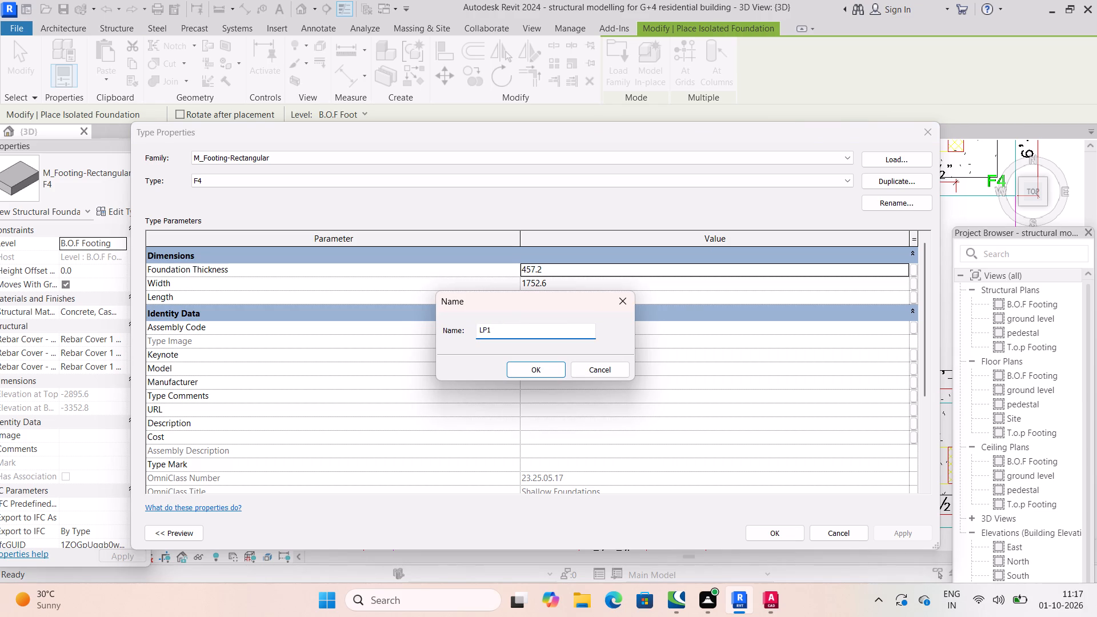
left_click(554, 360)
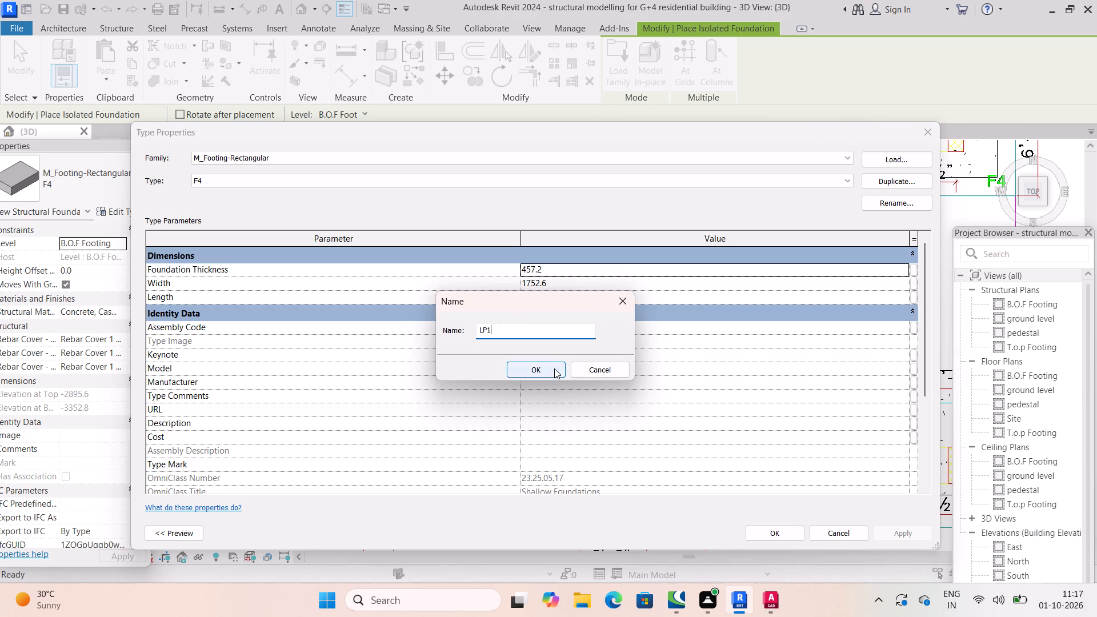
left_click(554, 368)
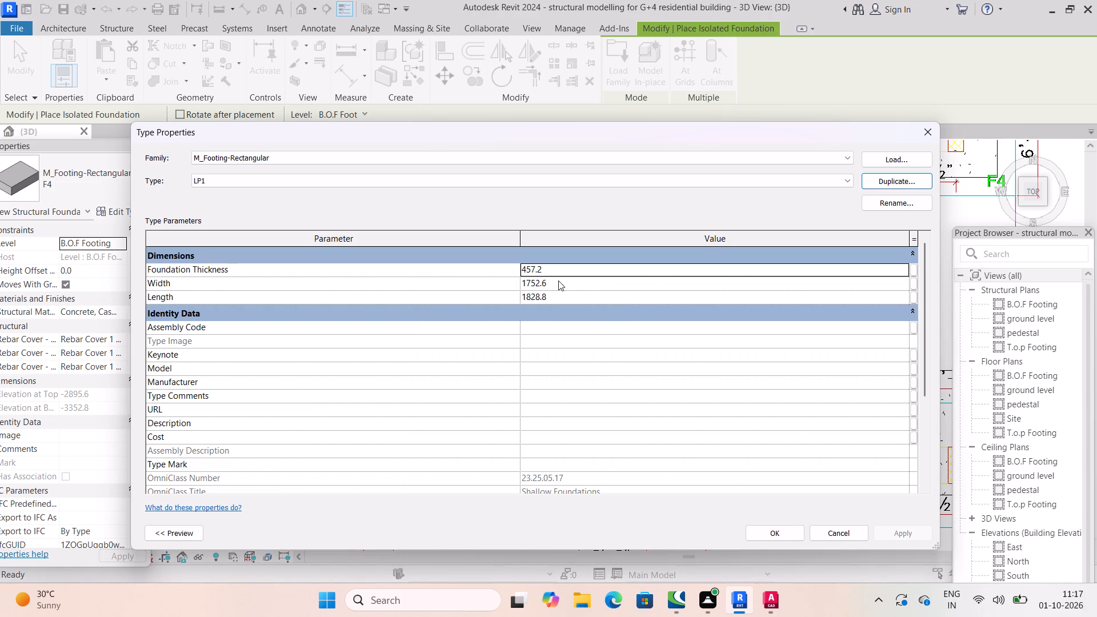
Set the LP1 footing type's width to 9'9" and length to 5'6", and apply the changes.
left_click(567, 283)
key("9")
type("'9\"")
key("Return")
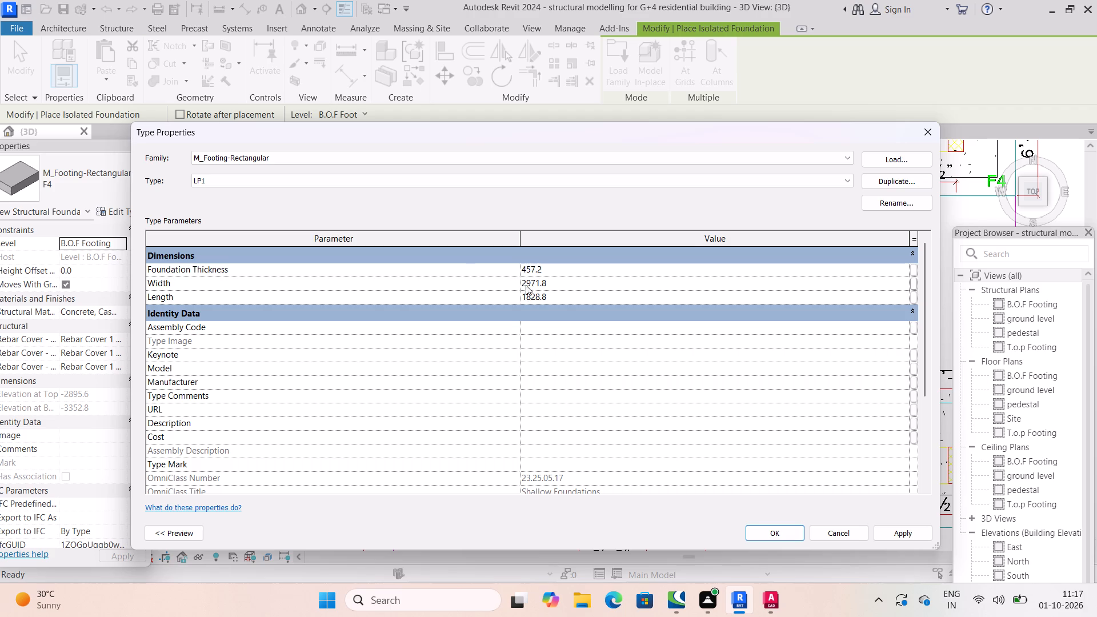
left_click(568, 302)
type("5'6\"")
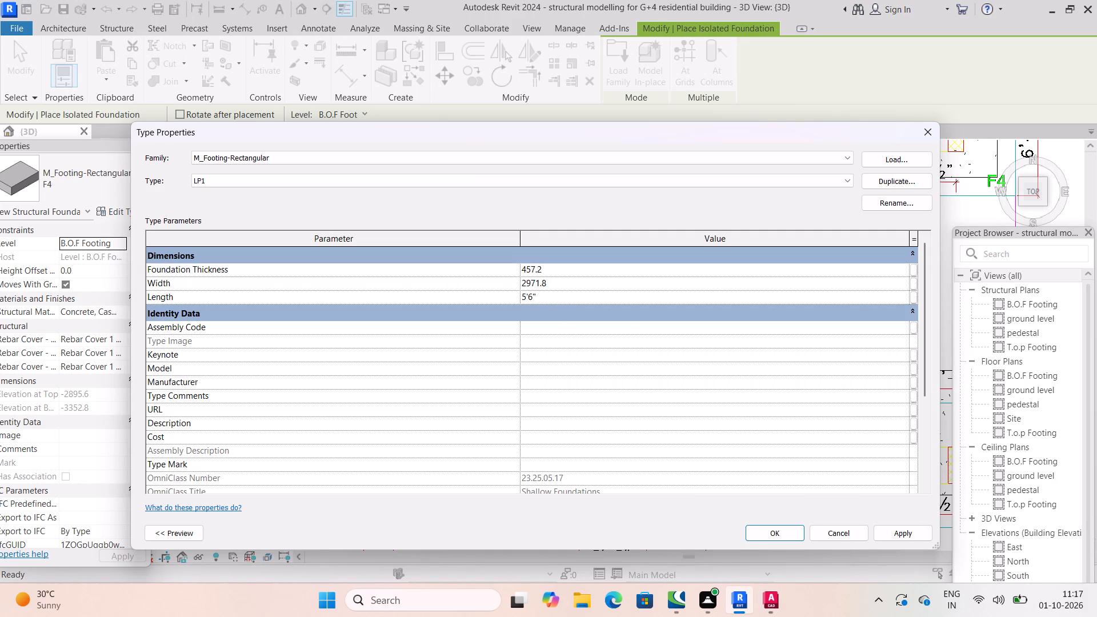
key("Return")
left_click(562, 279)
type("9'")
key("9")
key("shift+quotedbl")
key("Return")
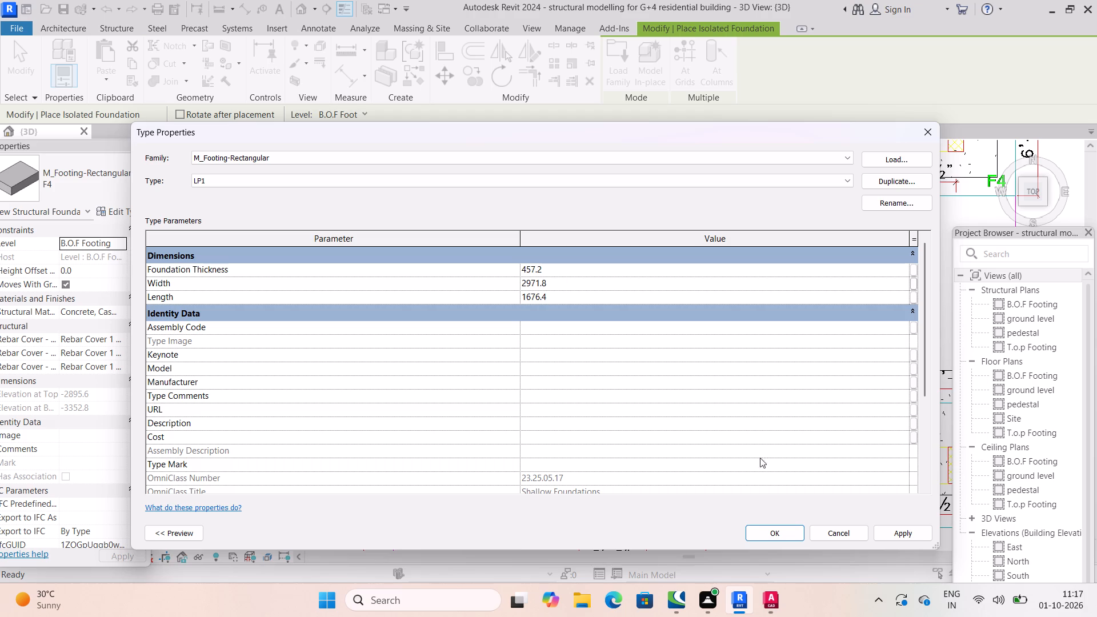
left_click(908, 534)
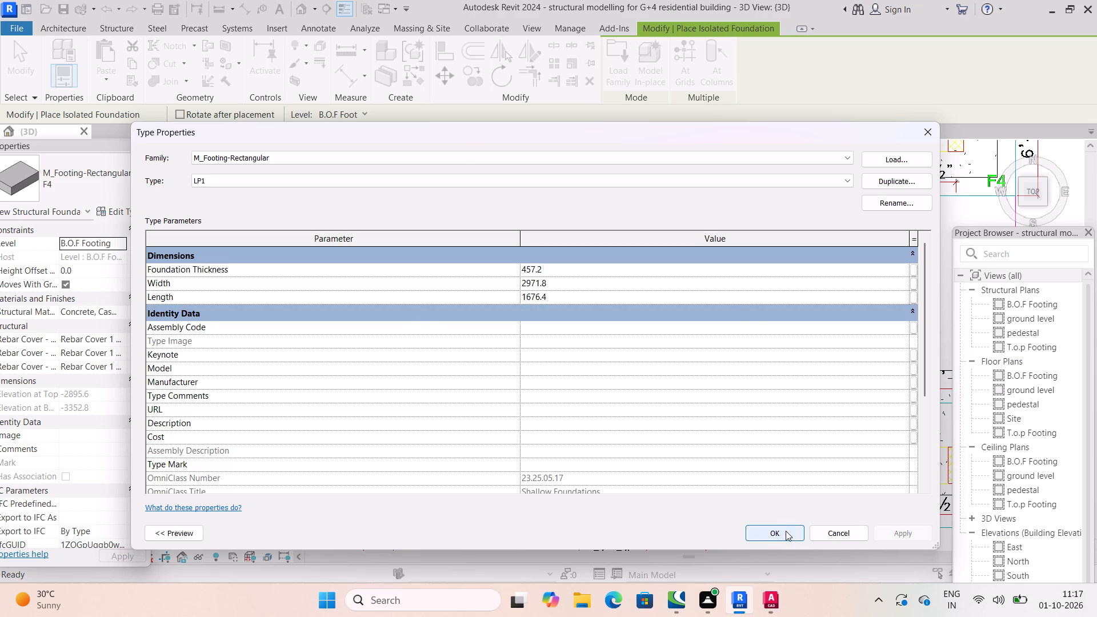
left_click(786, 531)
Place one LP1 footing on level B.O.F Footing, rotated lengthwise over the LP1 outline between grids 4 and 3, and end placement.
scroll(660, 362, "down", 3)
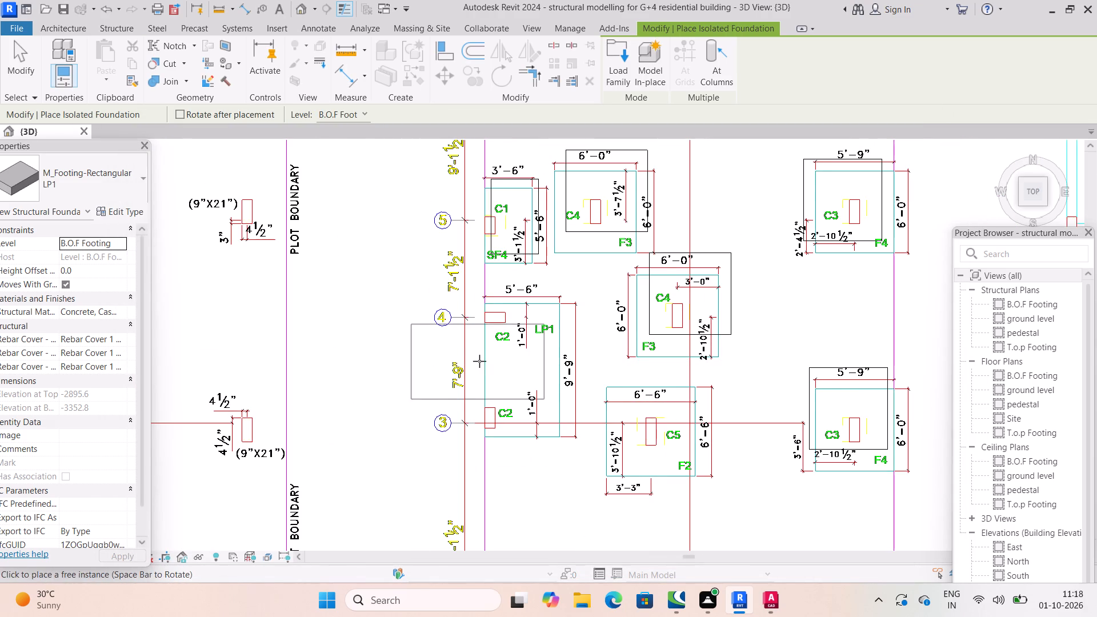
key("space")
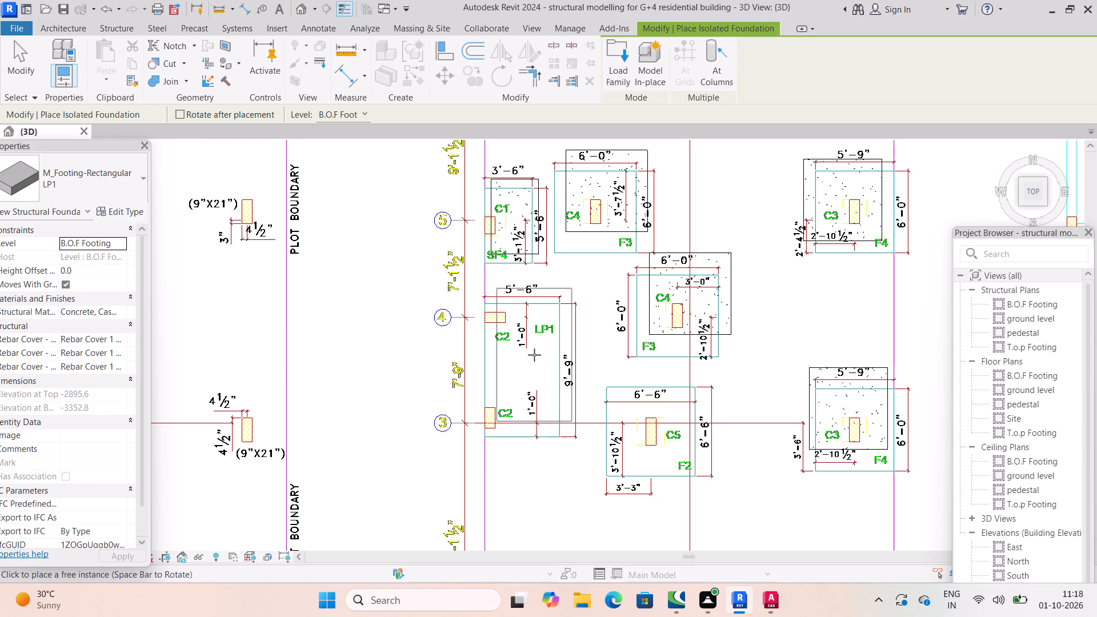
left_click(539, 387)
scroll(546, 384, "down", 4)
scroll(543, 383, "up", 1)
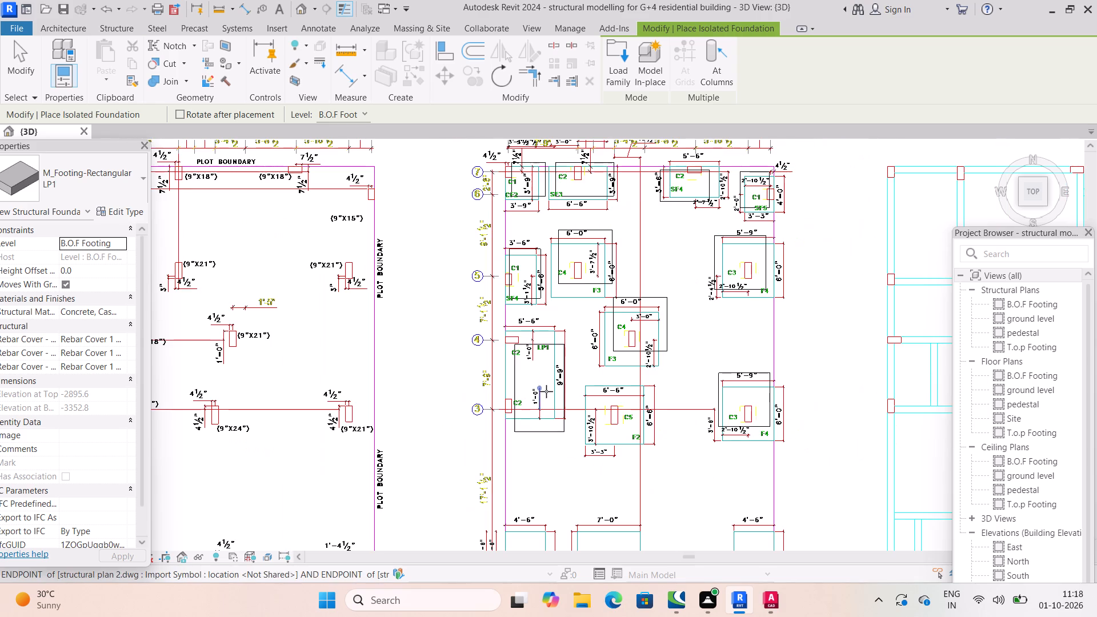
key("Escape")
scroll(565, 400, "down", 2)
middle_click_drag(562, 402, 491, 415)
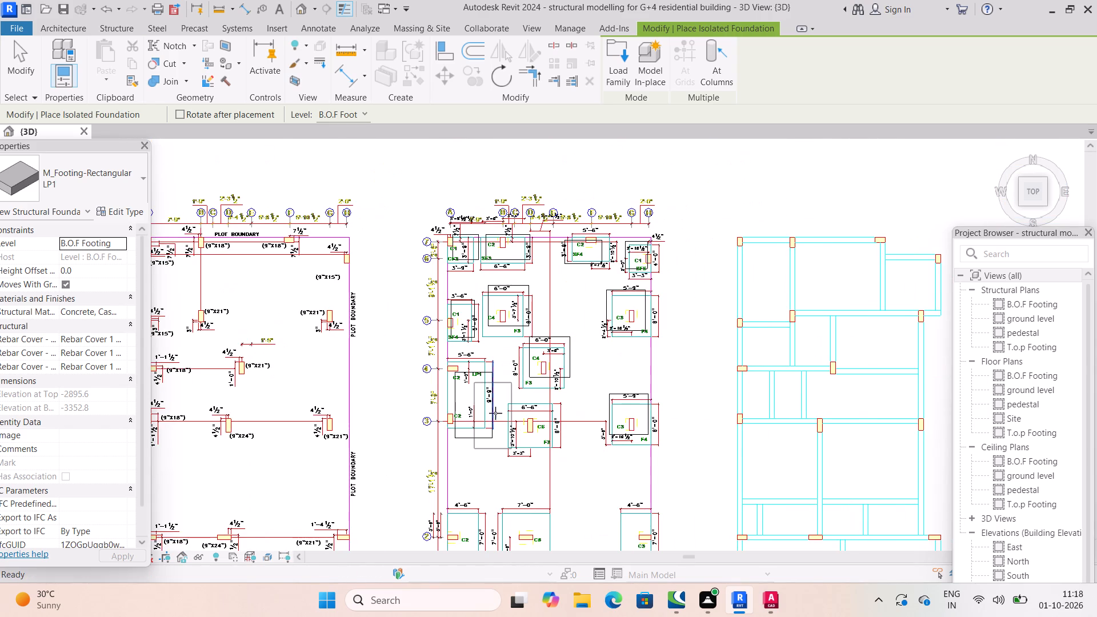
key("Escape")
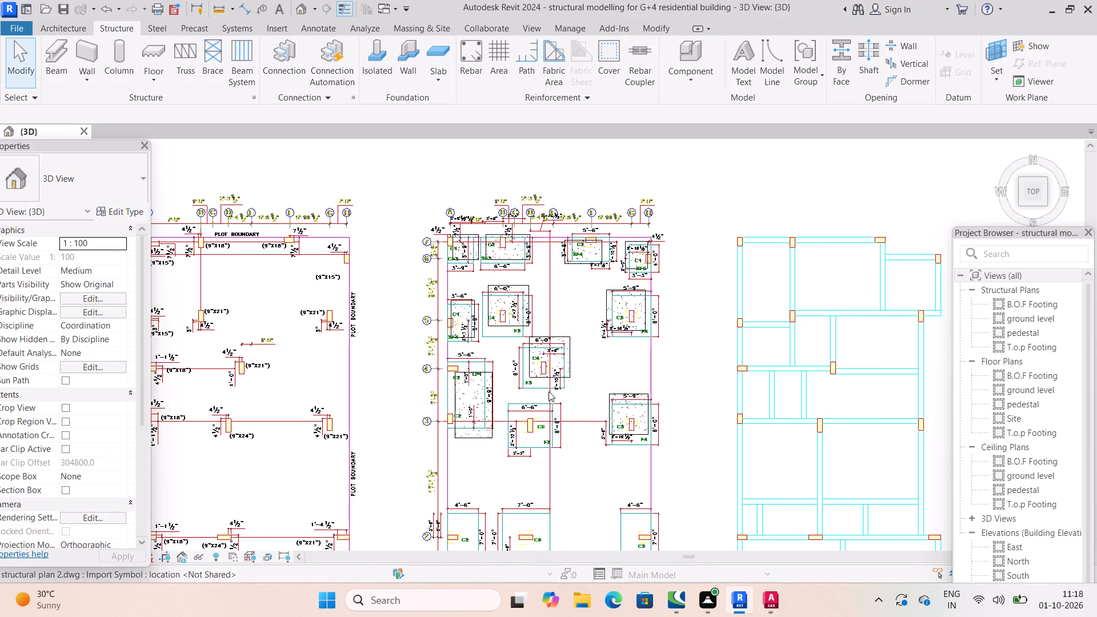
Examine the F2 outline around column C5 near grid 3 in Revit, and check it against the labelled footing plan in AutoCAD.
scroll(531, 406, "up", 8)
scroll(565, 444, "up", 3)
middle_click_drag(567, 448, 556, 374)
scroll(561, 425, "down", 2)
scroll(555, 372, "up", 1)
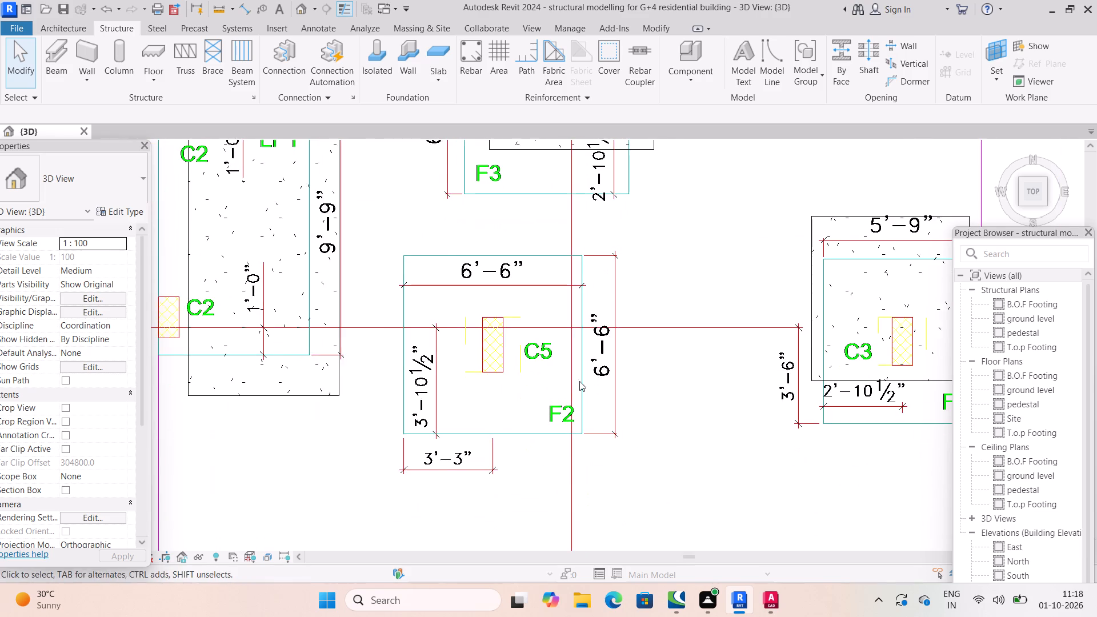
scroll(579, 381, "down", 7)
scroll(683, 314, "down", 1)
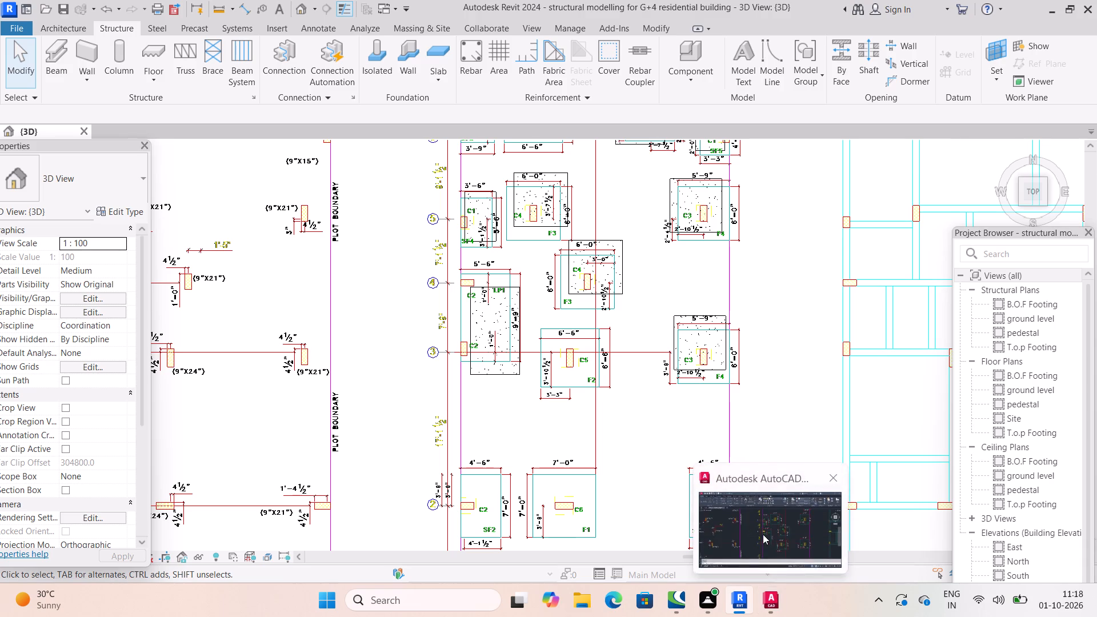
left_click(763, 534)
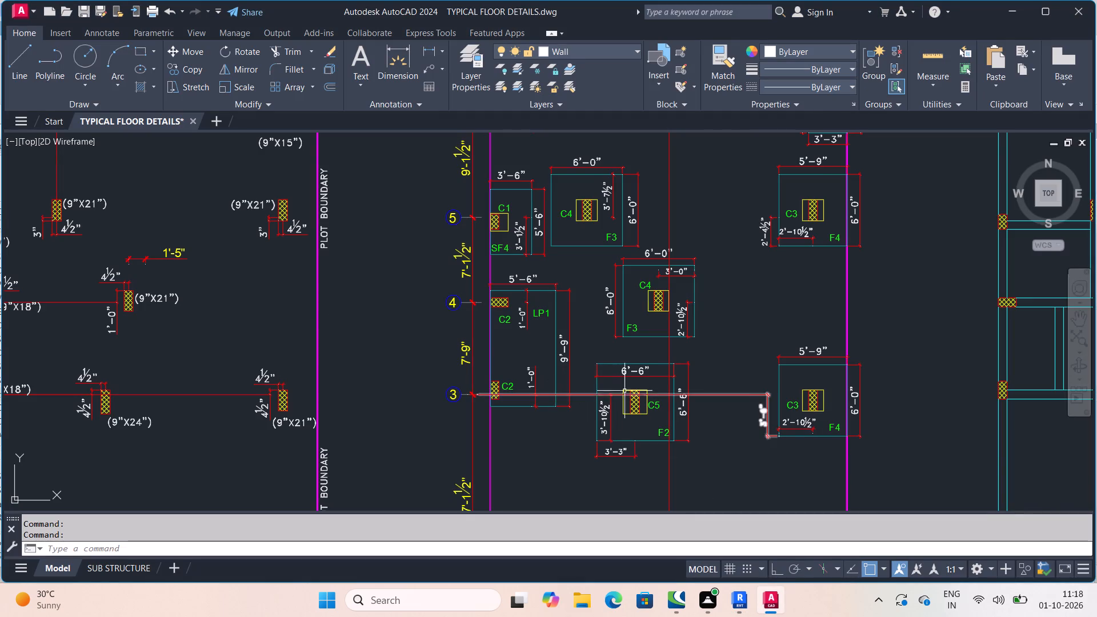
scroll(568, 310, "up", 2)
scroll(595, 327, "down", 3)
middle_click_drag(627, 349, 598, 332)
scroll(615, 371, "up", 3)
scroll(618, 384, "down", 1)
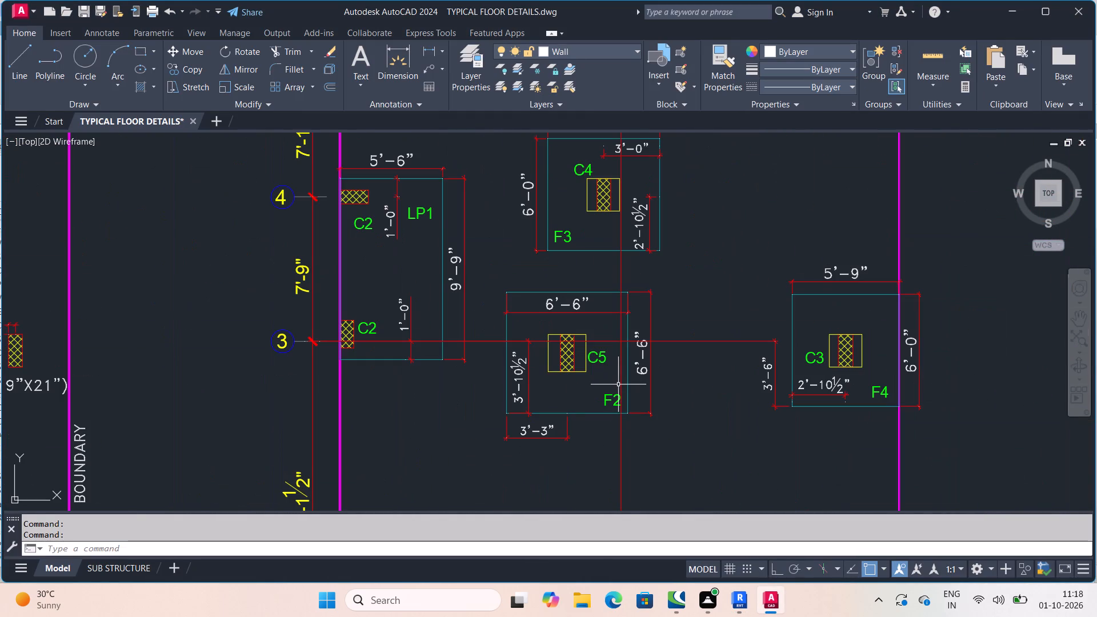
scroll(618, 384, "down", 2)
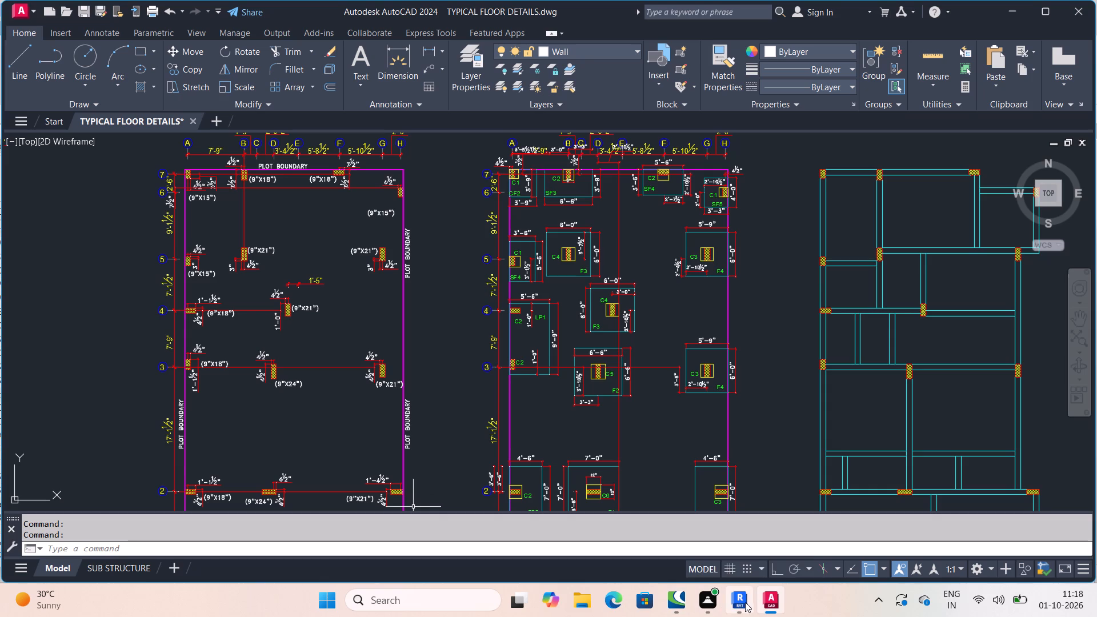
Examine the F2 outline around column C5 in Revit, and check the isolated footing schedule in AutoCAD for its sizes.
left_click(732, 533)
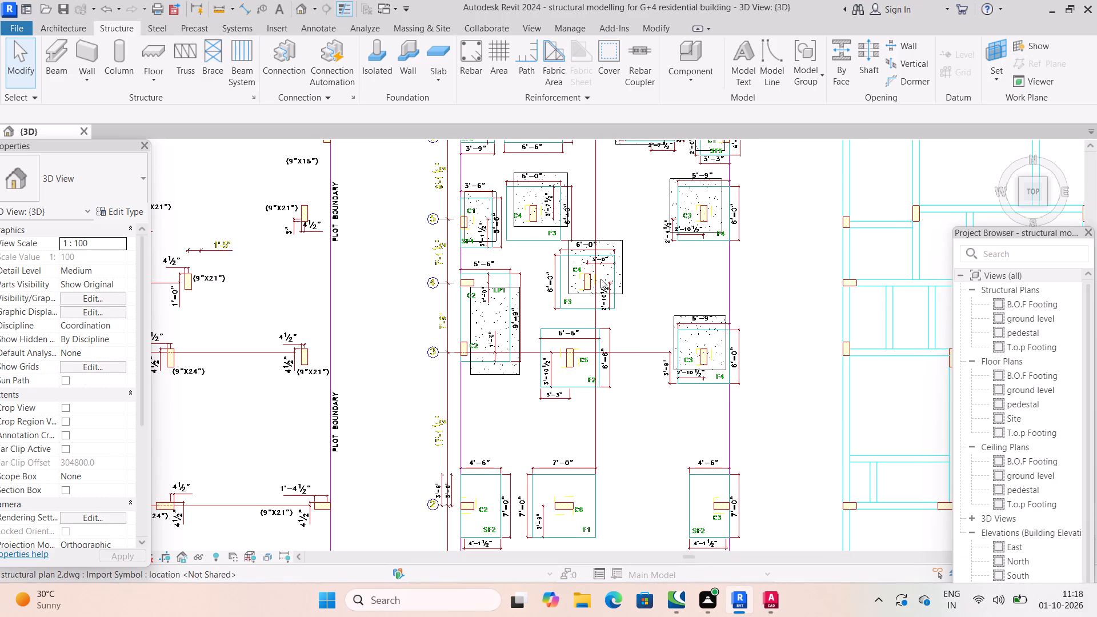
scroll(590, 354, "up", 5)
scroll(615, 400, "down", 2)
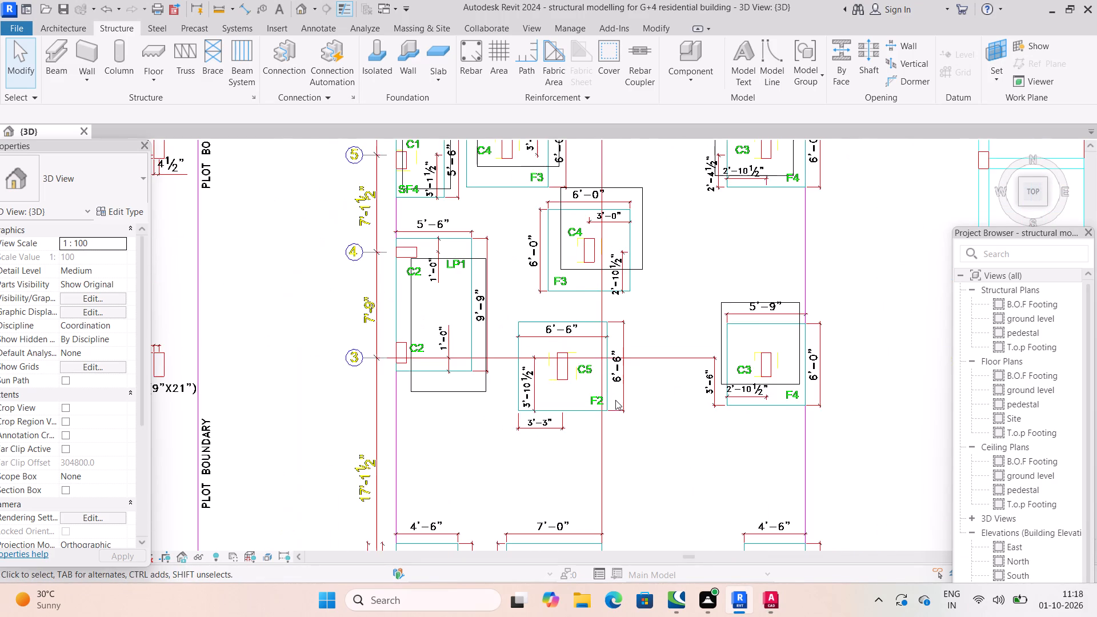
scroll(622, 404, "down", 2)
middle_click_drag(623, 451, 567, 379)
scroll(604, 436, "down", 1)
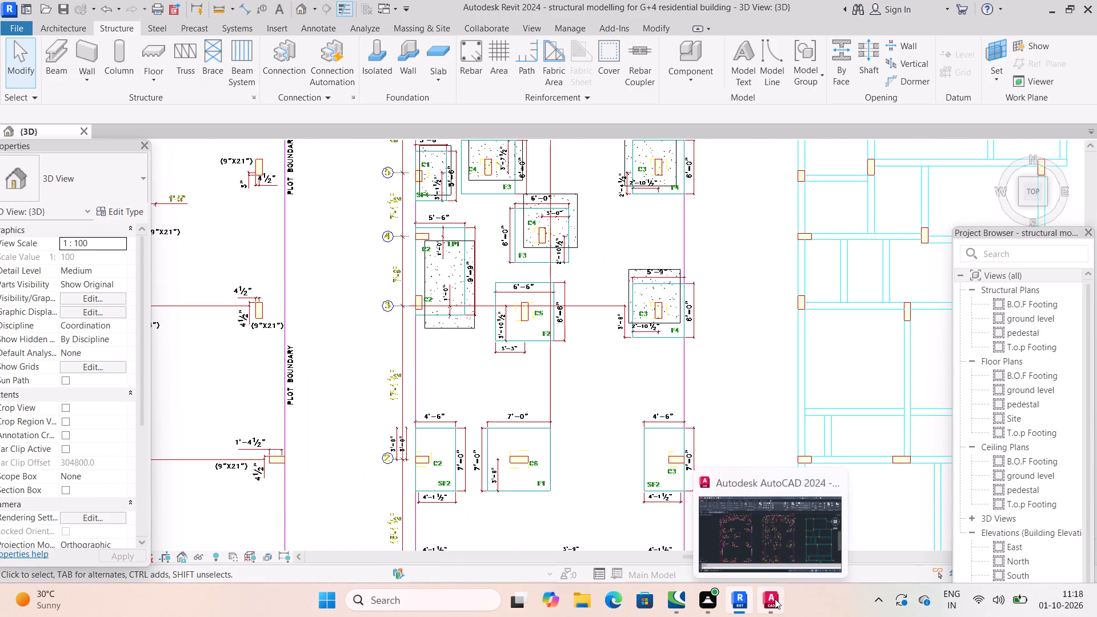
left_click(761, 550)
scroll(525, 210, "down", 5)
scroll(435, 340, "up", 6)
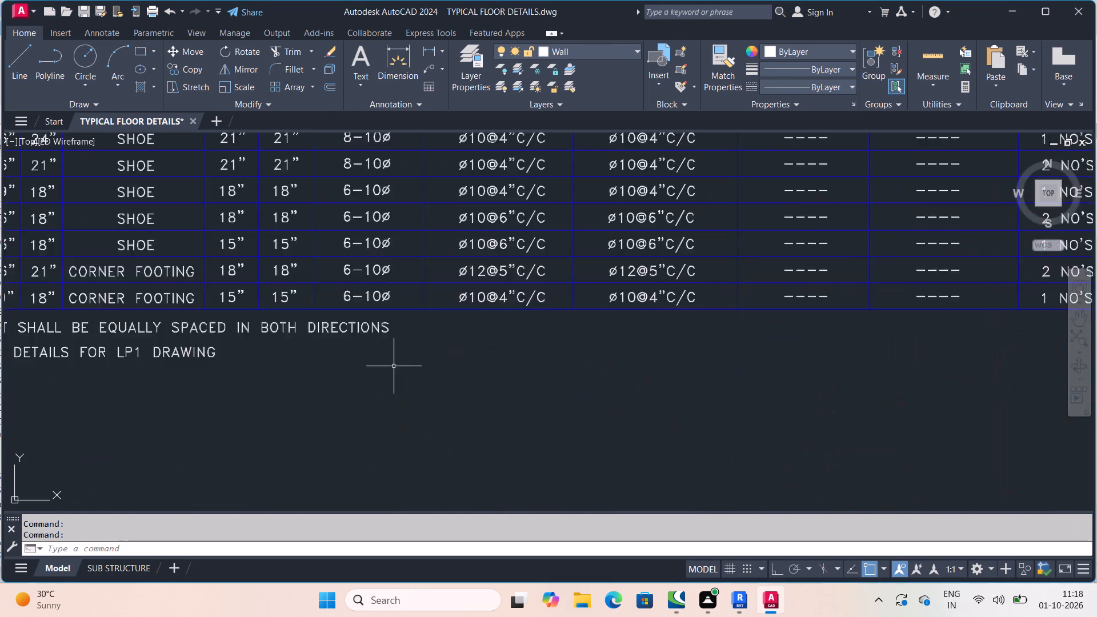
scroll(394, 366, "up", 2)
middle_click_drag(394, 366, 530, 441)
scroll(527, 439, "down", 2)
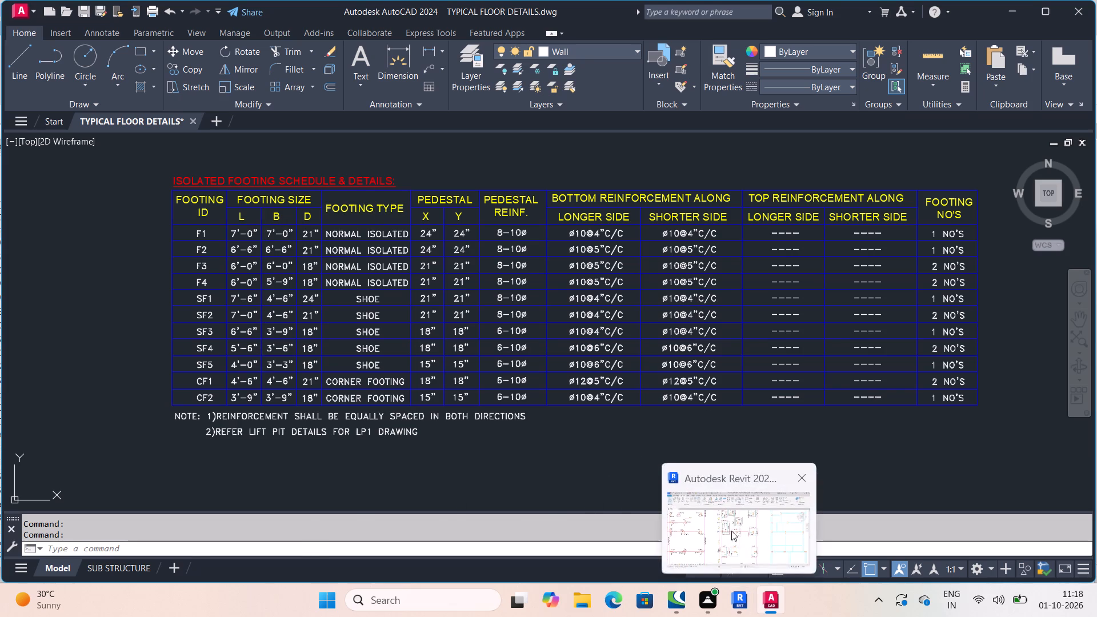
Switch to Revit, start an isolated footing, and duplicate the LP1 rectangular footing type as F2.
left_click(731, 531)
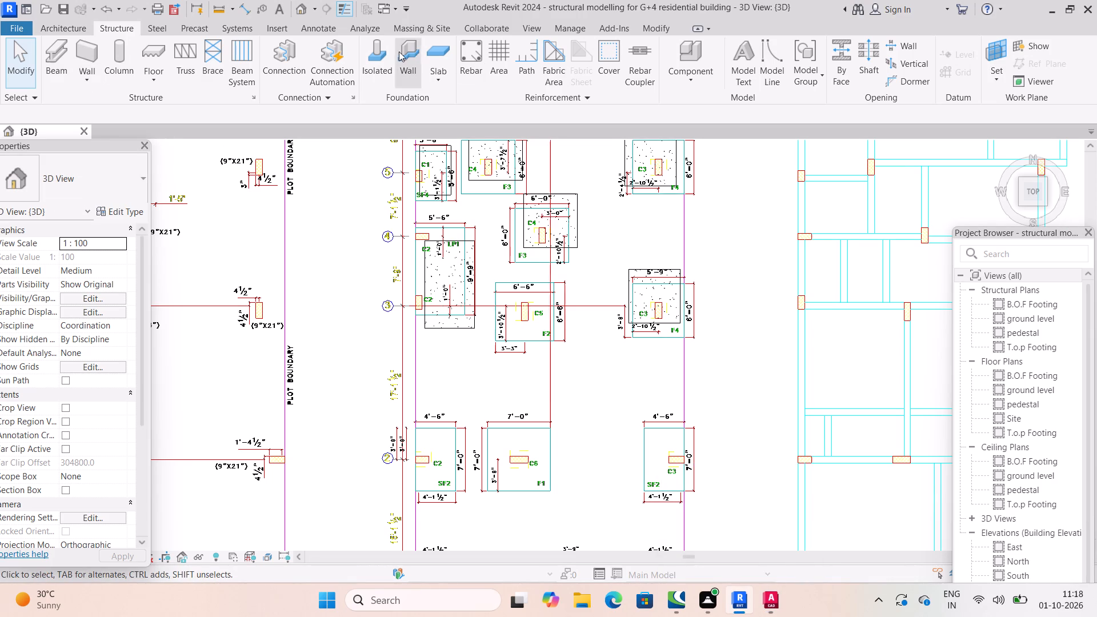
left_click(369, 58)
left_click(127, 211)
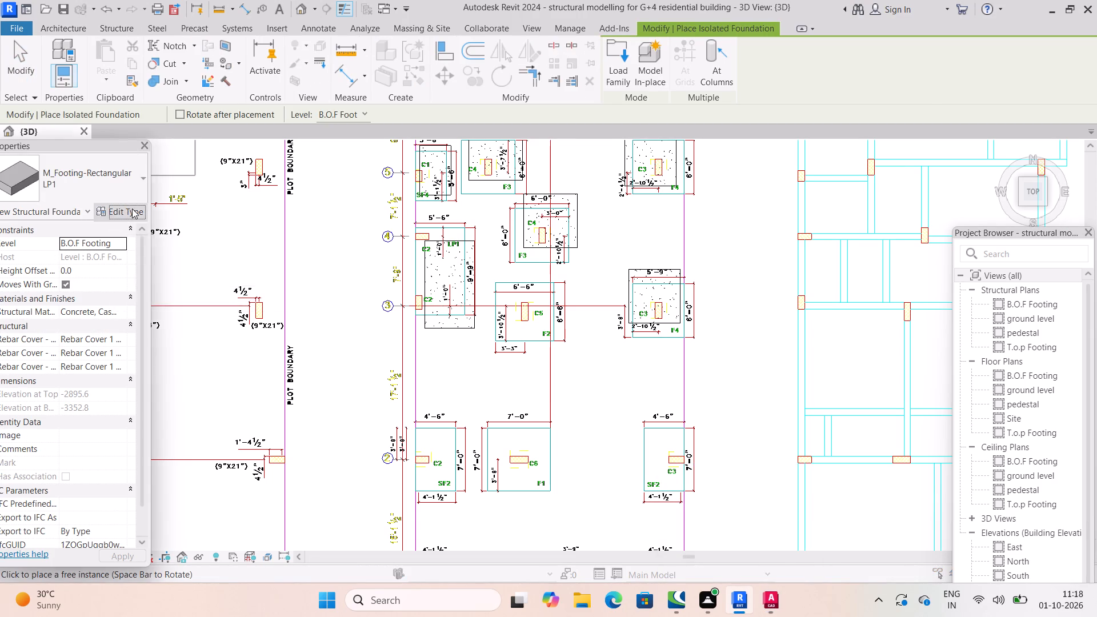
left_click(919, 176)
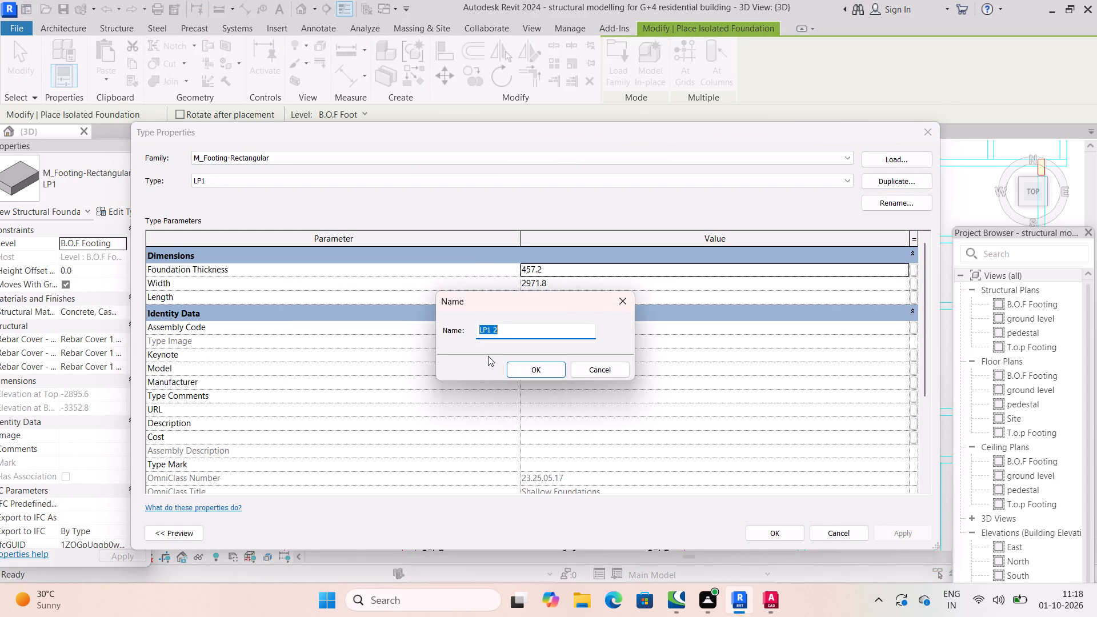
type("F2")
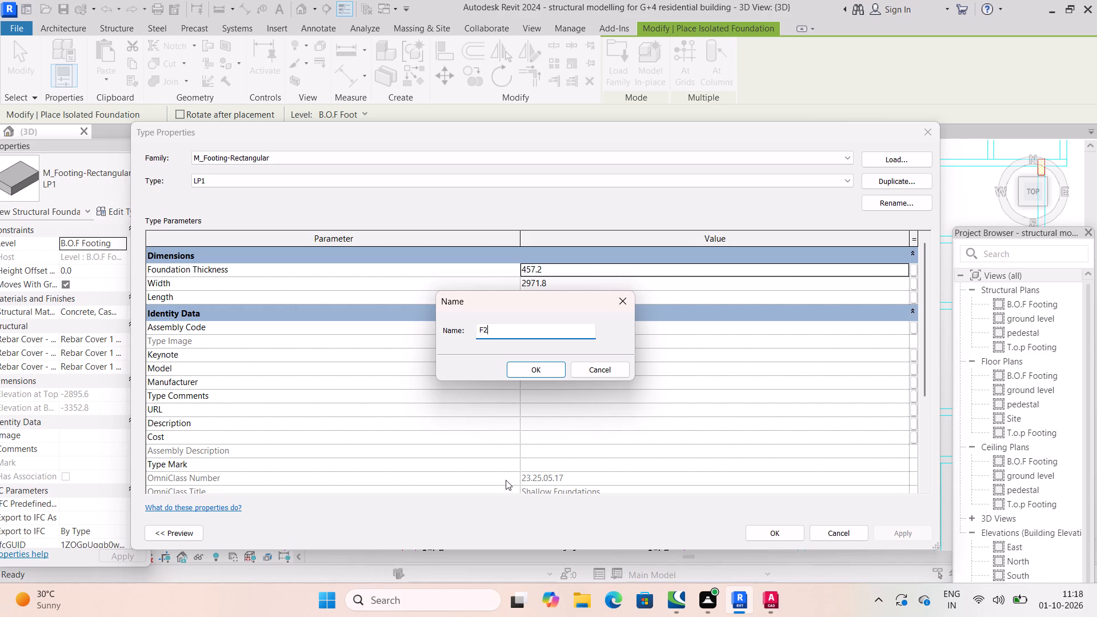
left_click(545, 373)
Set the F2 footing type's foundation thickness to 21", width to 6'6" and length to 6'6", and apply the changes.
left_click(553, 269)
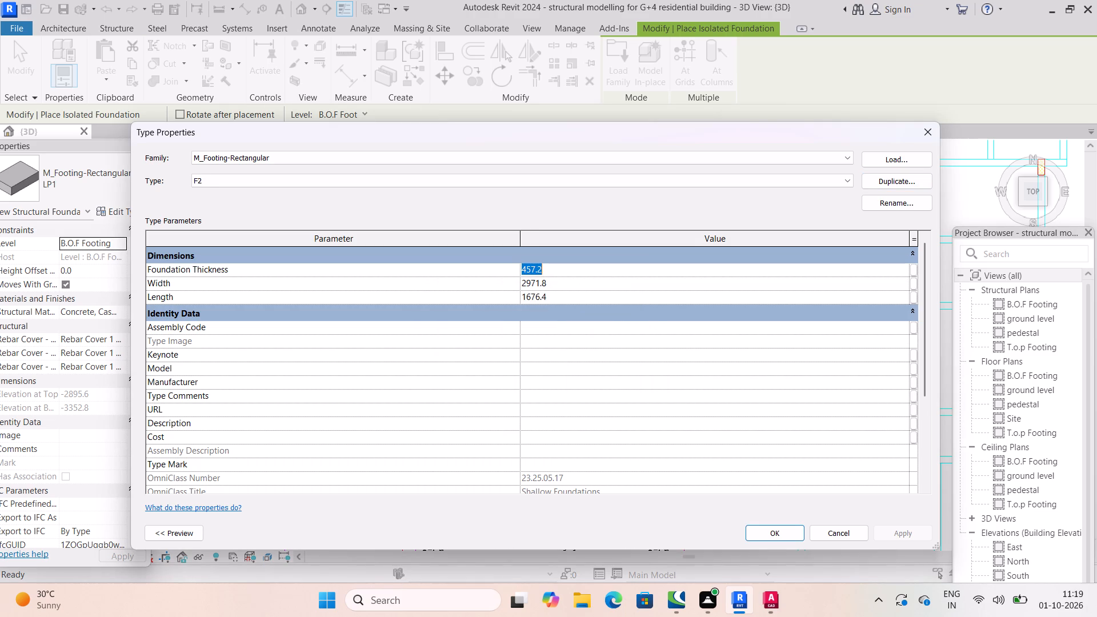
type("21\"")
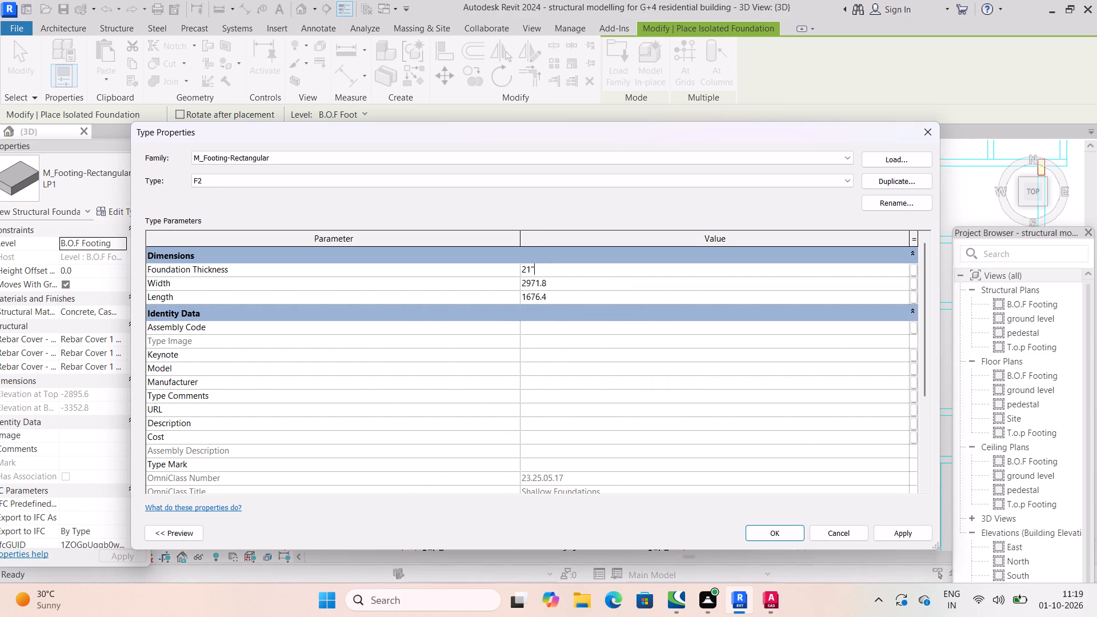
key("Return")
left_click(567, 286)
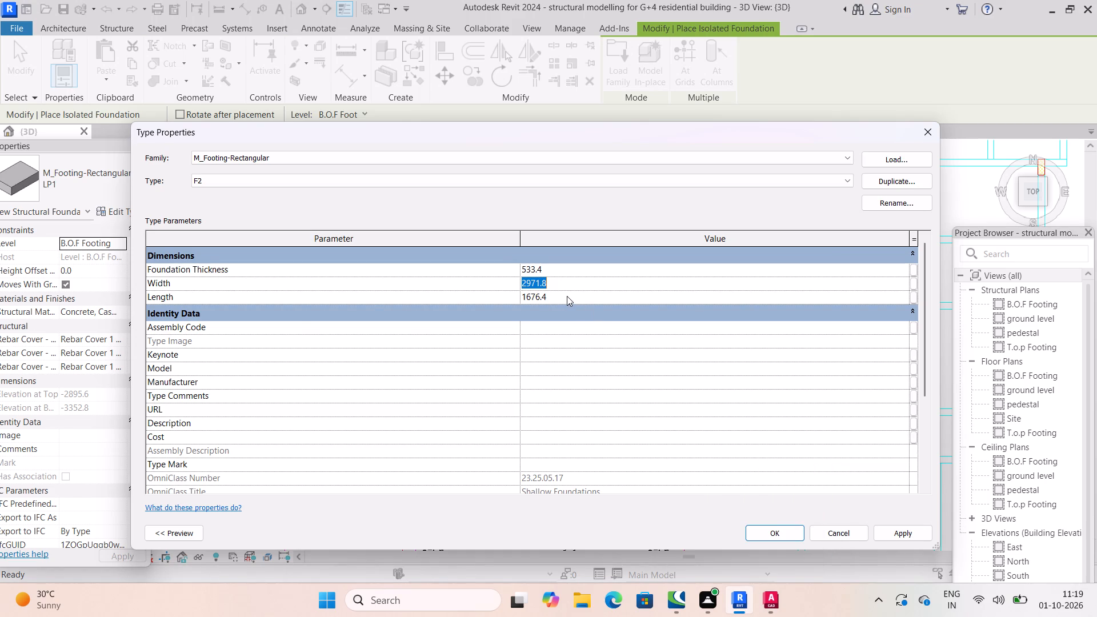
type("6'6\"")
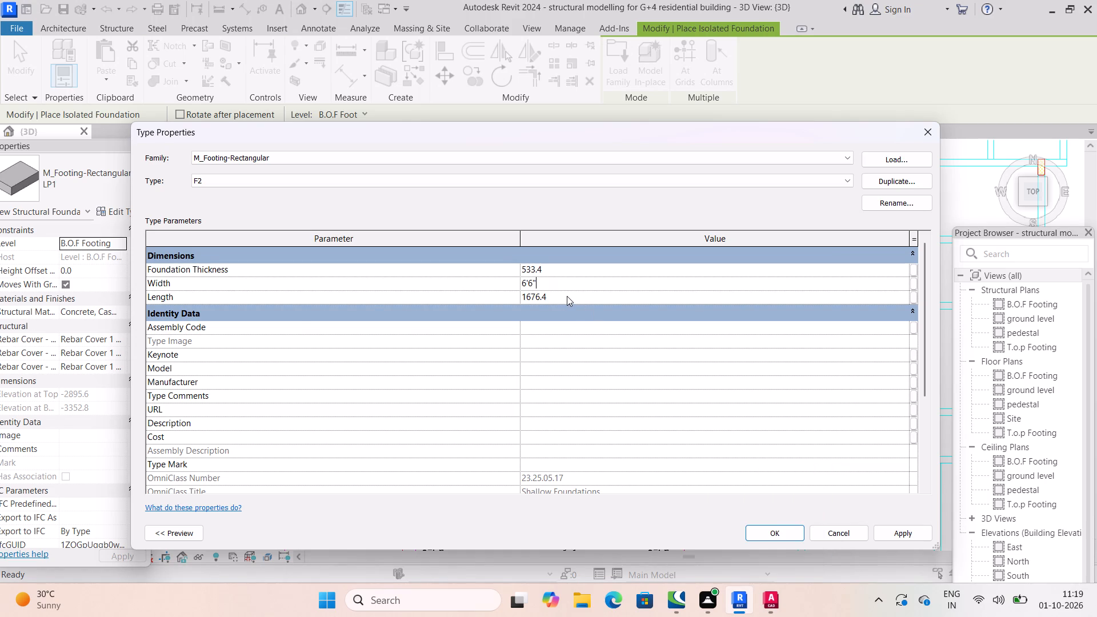
key("Return")
left_click(572, 301)
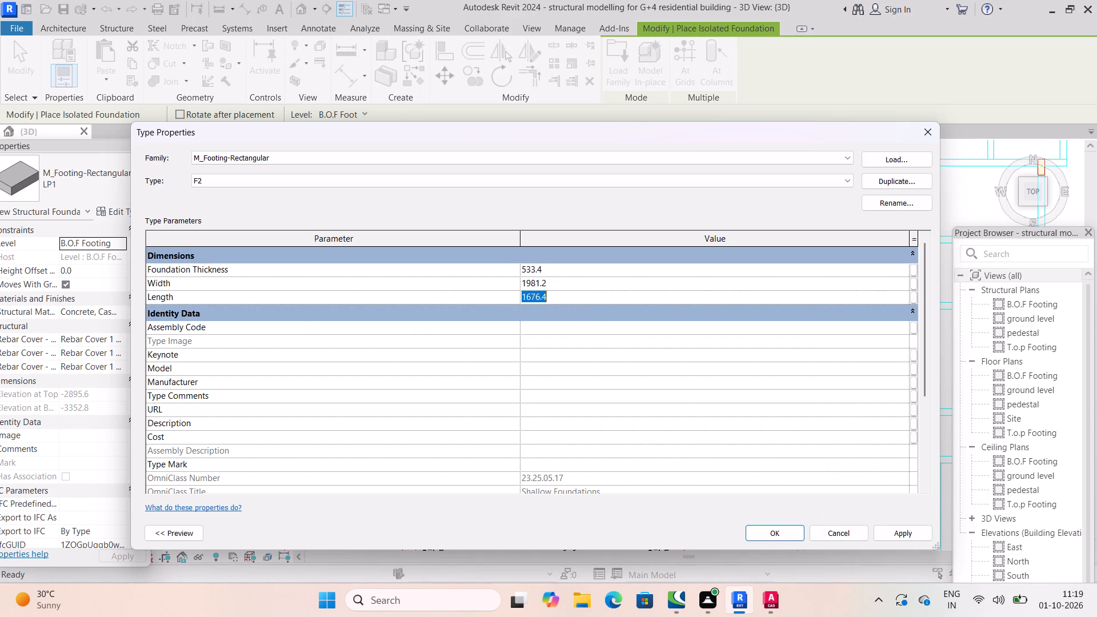
type("6'6\"")
key("Return")
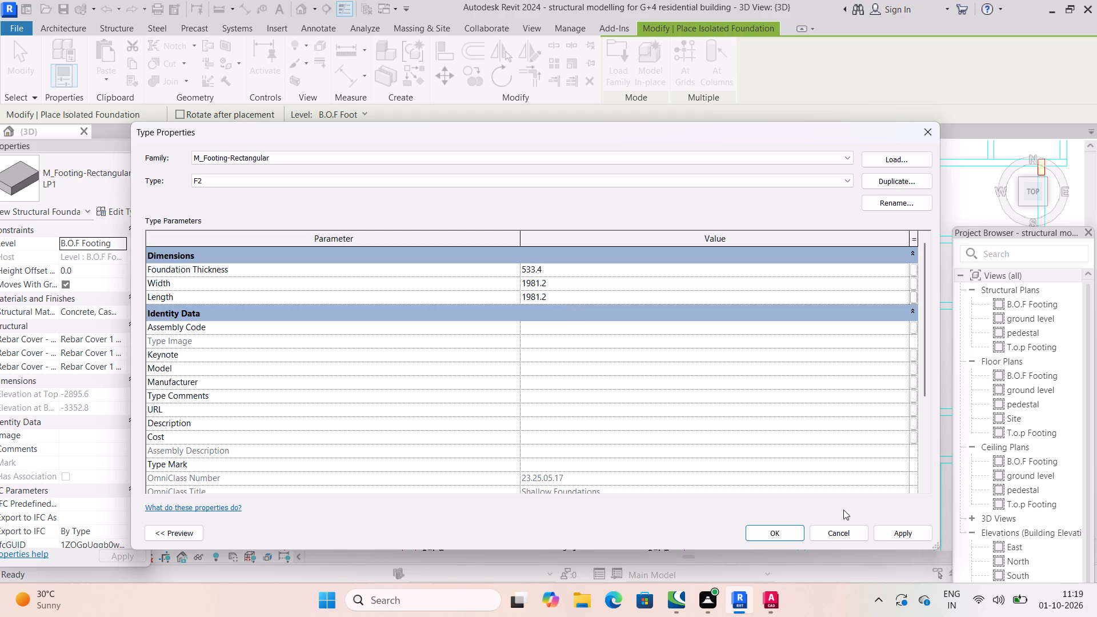
left_click(919, 534)
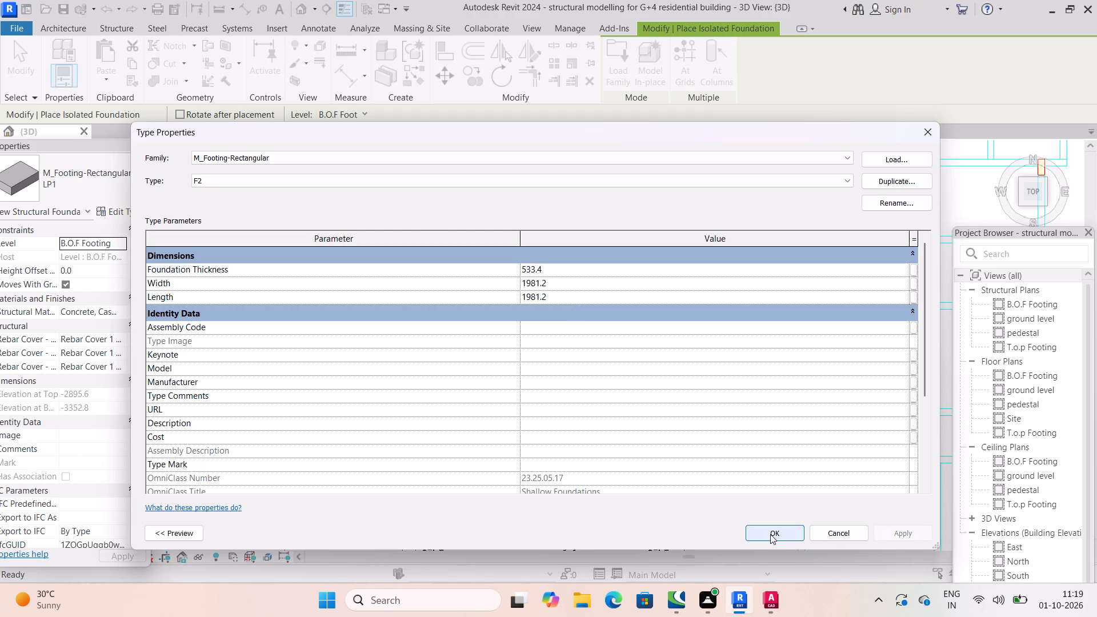
left_click(770, 534)
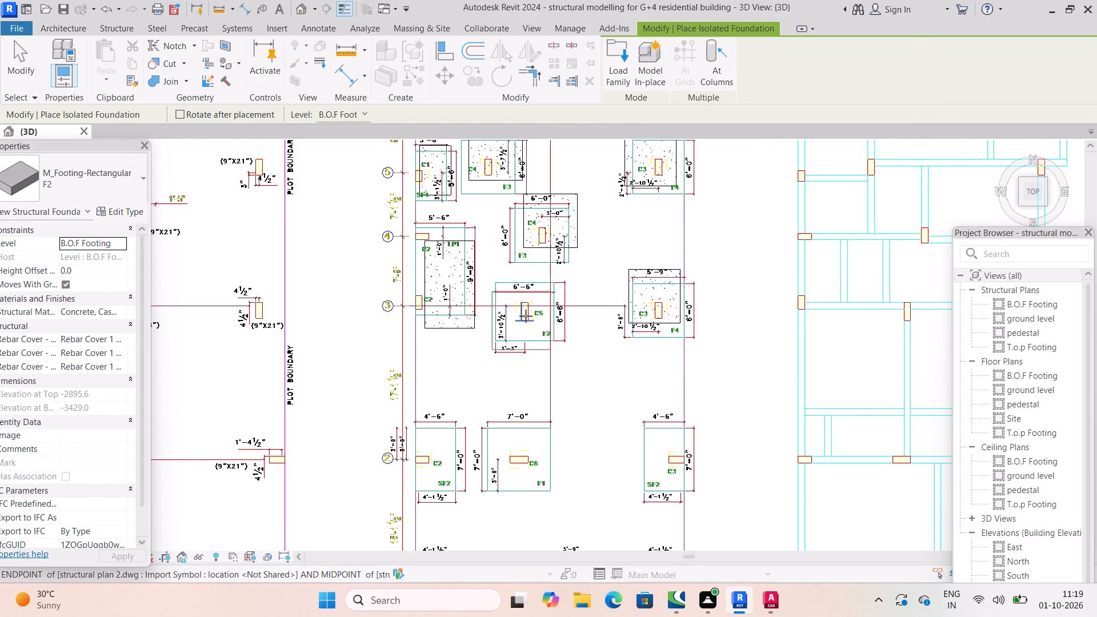
Place one F2 footing on level B.O.F Footing over the F2 outline around column C5 near grid 3.
scroll(537, 315, "up", 6)
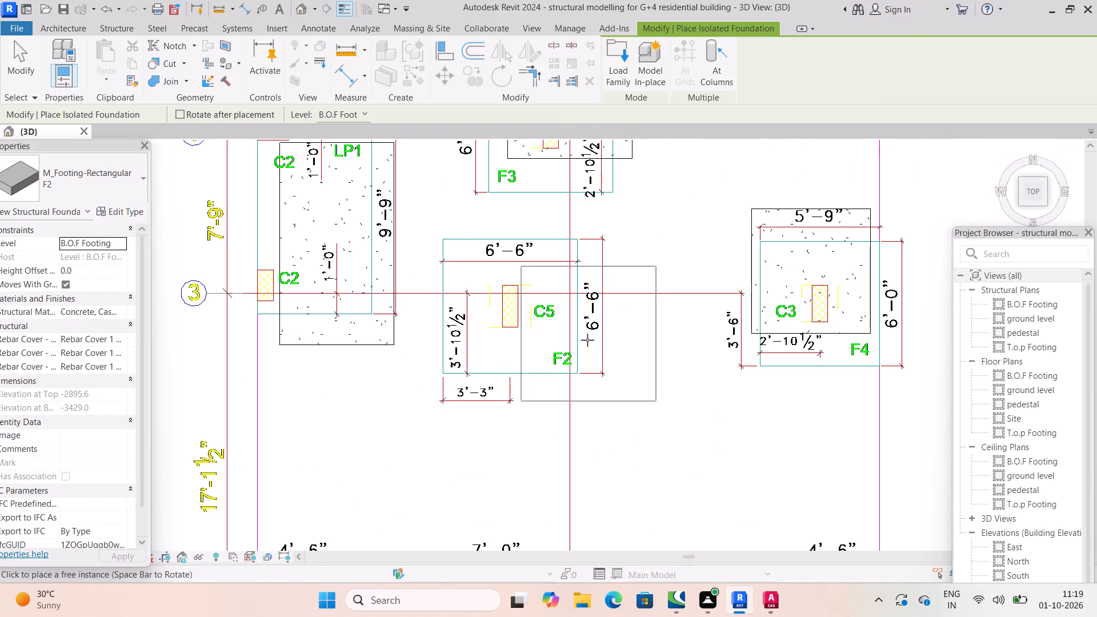
left_click(487, 287)
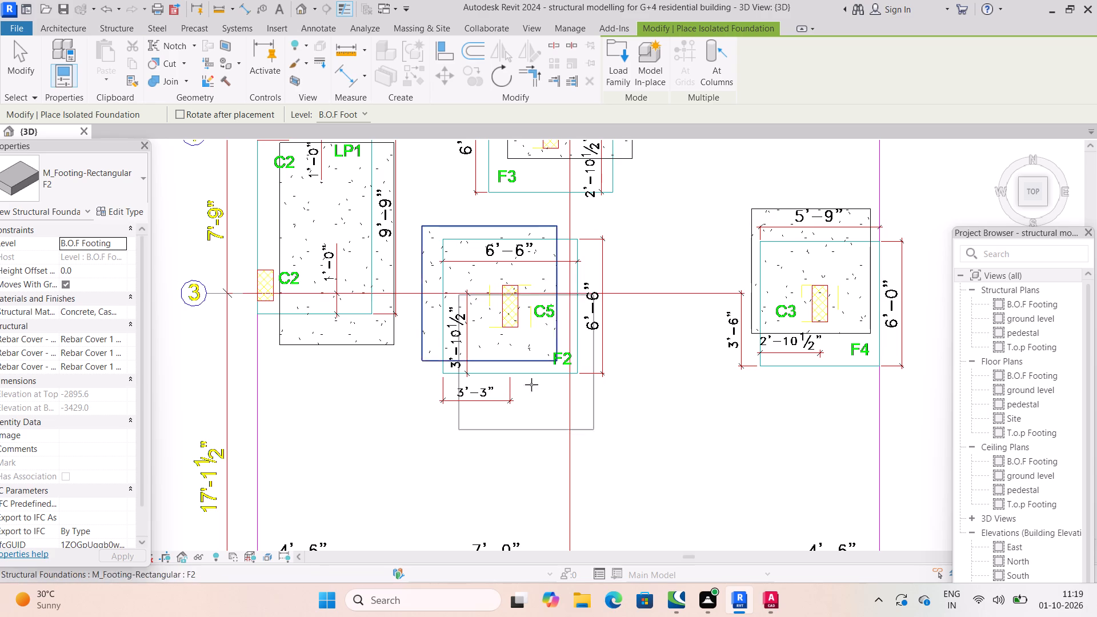
Examine the remaining footing outlines along grids 2 and 1 on the imported plan, and end footing placement.
scroll(579, 441, "down", 3)
middle_click_drag(577, 440, 491, 293)
scroll(534, 378, "down", 1)
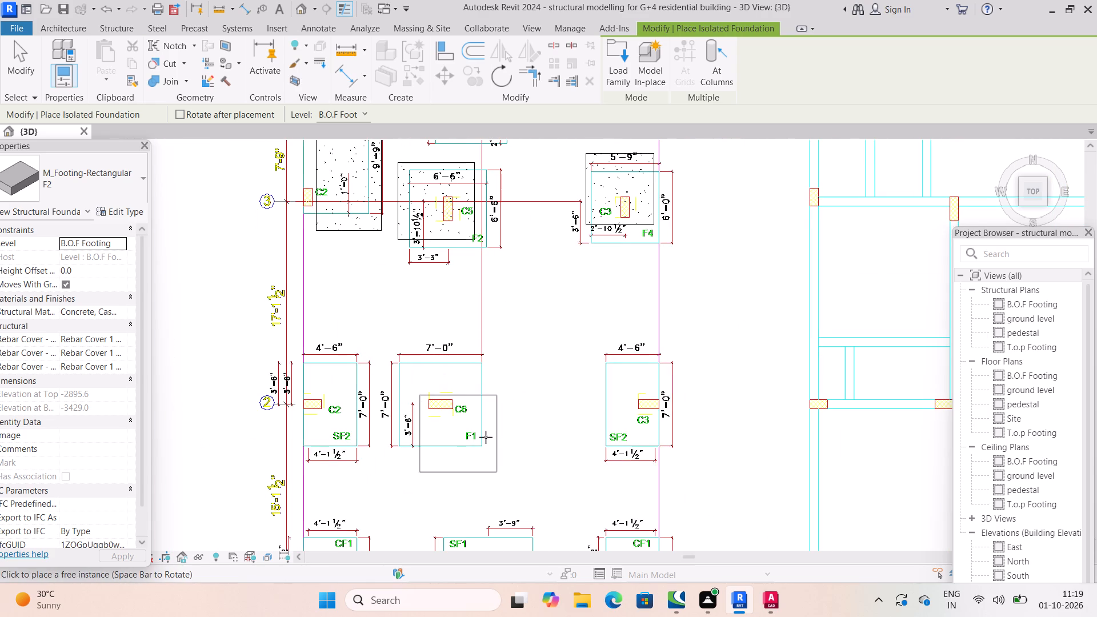
middle_click_drag(584, 446, 534, 334)
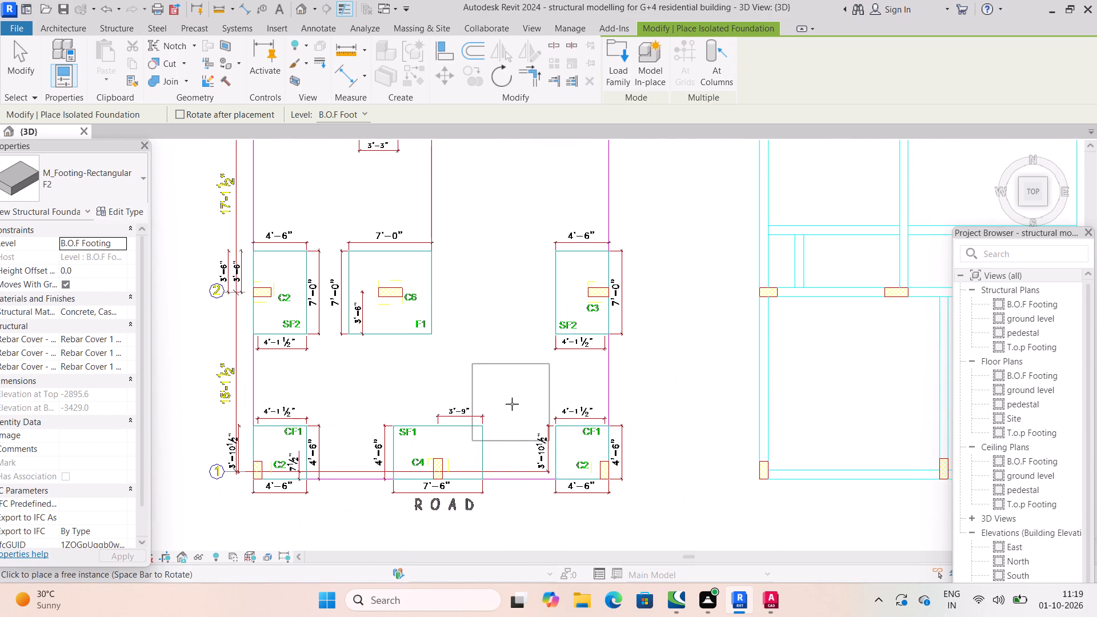
middle_click_drag(514, 388, 532, 471)
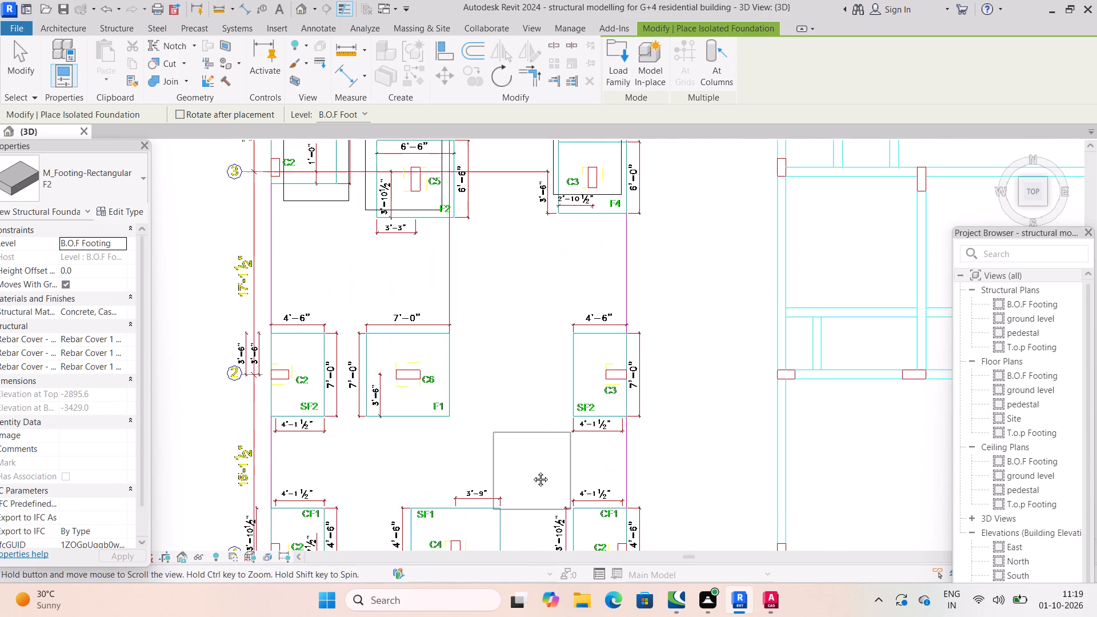
middle_click_drag(532, 471, 534, 482)
scroll(534, 479, "down", 3)
scroll(564, 443, "up", 3)
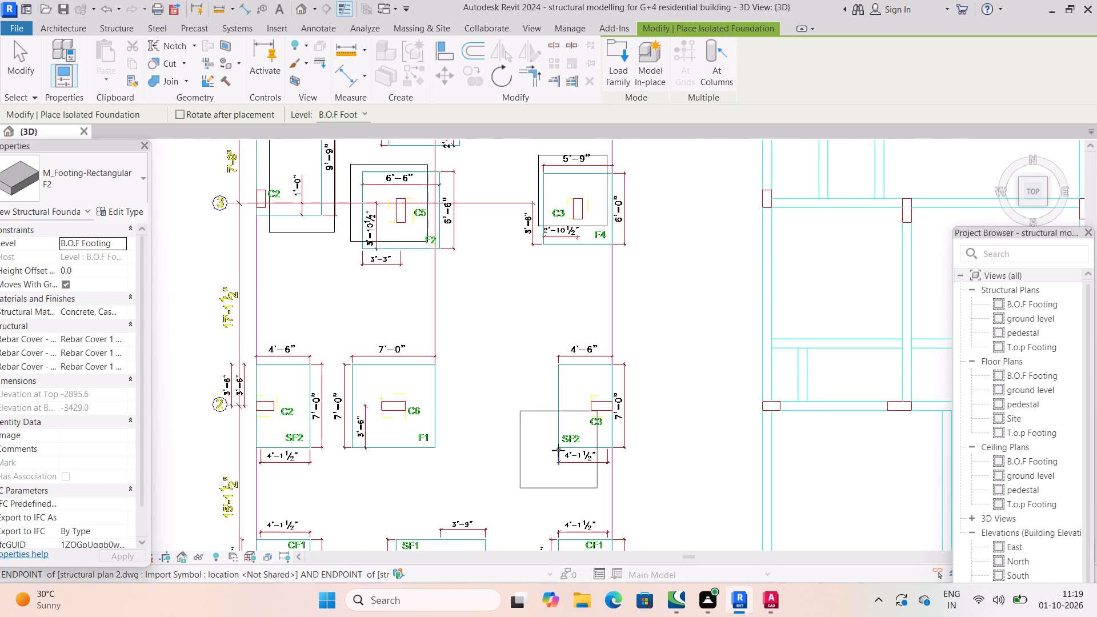
scroll(494, 454, "up", 1)
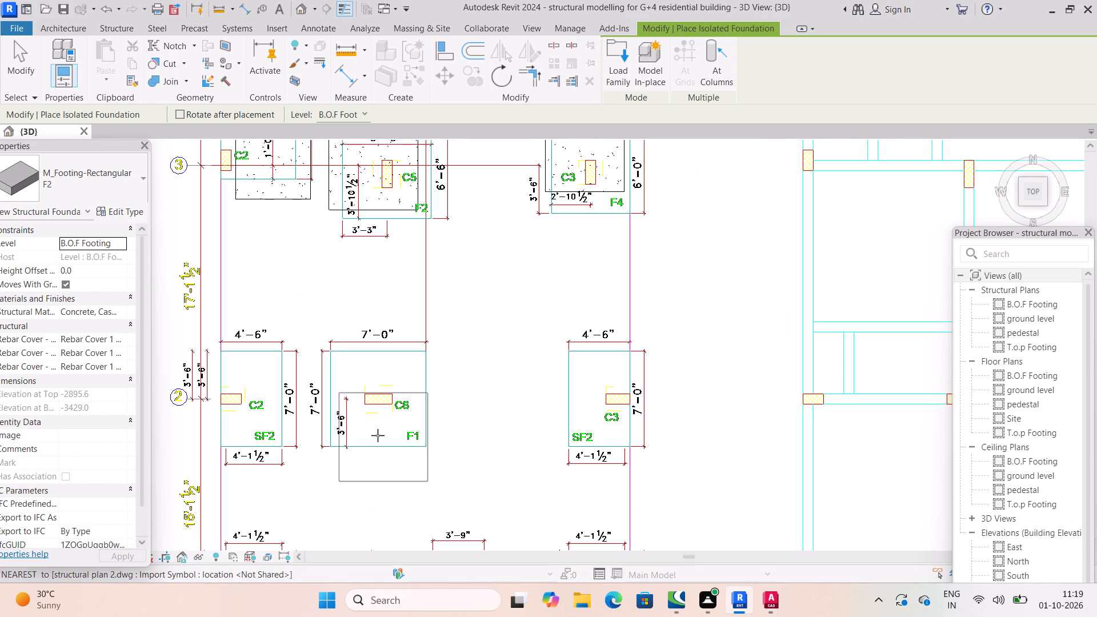
key("Escape")
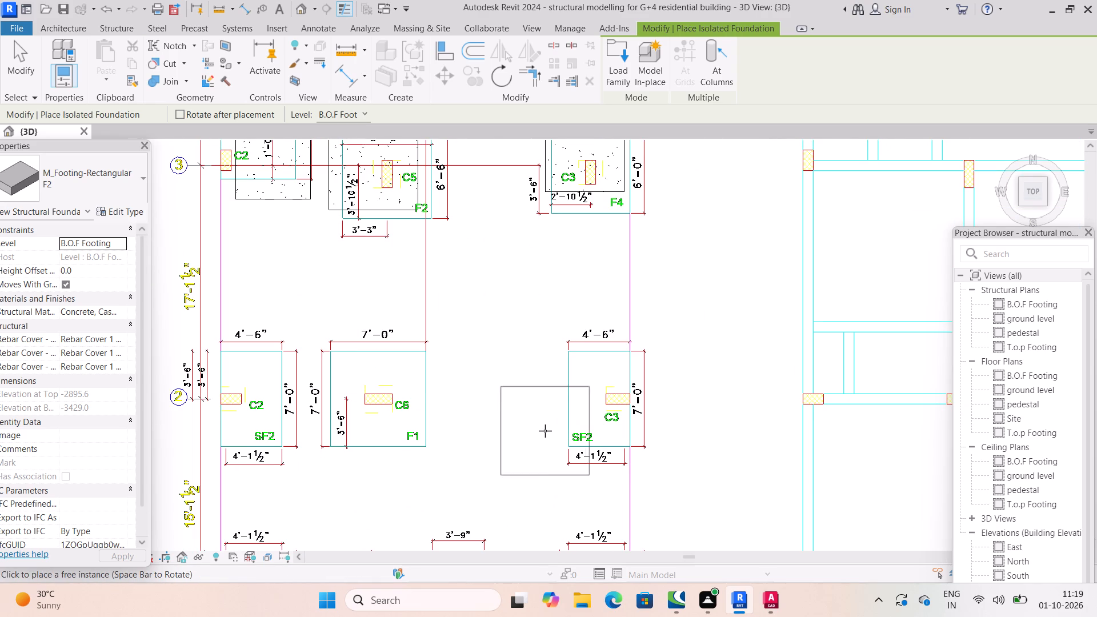
key("Escape")
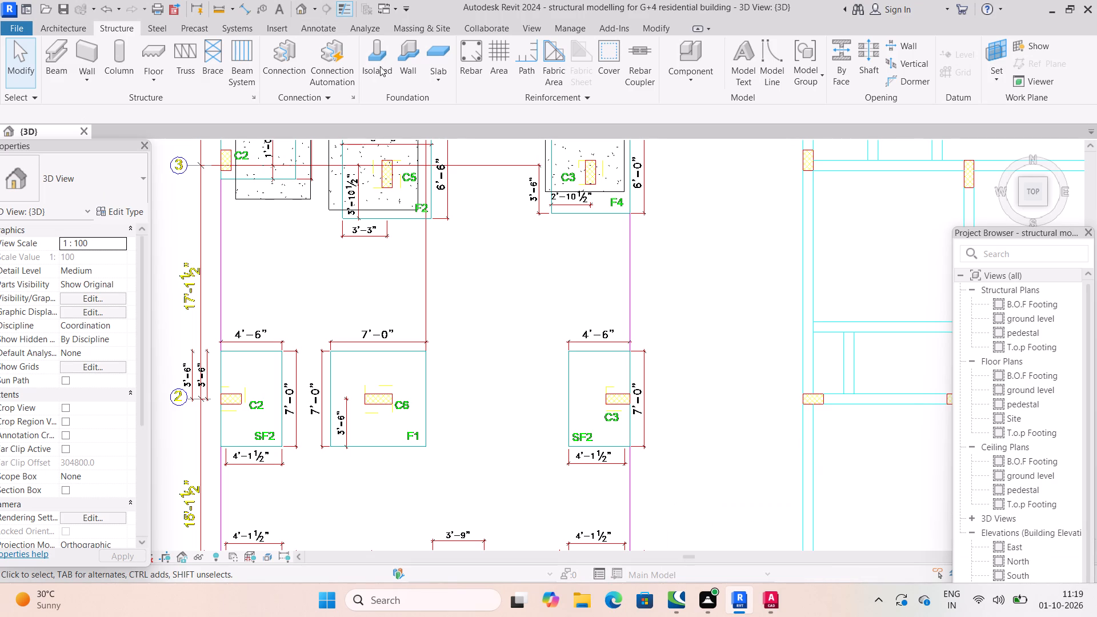
Start an isolated footing and duplicate the F2 rectangular footing type as SF2.
left_click(381, 64)
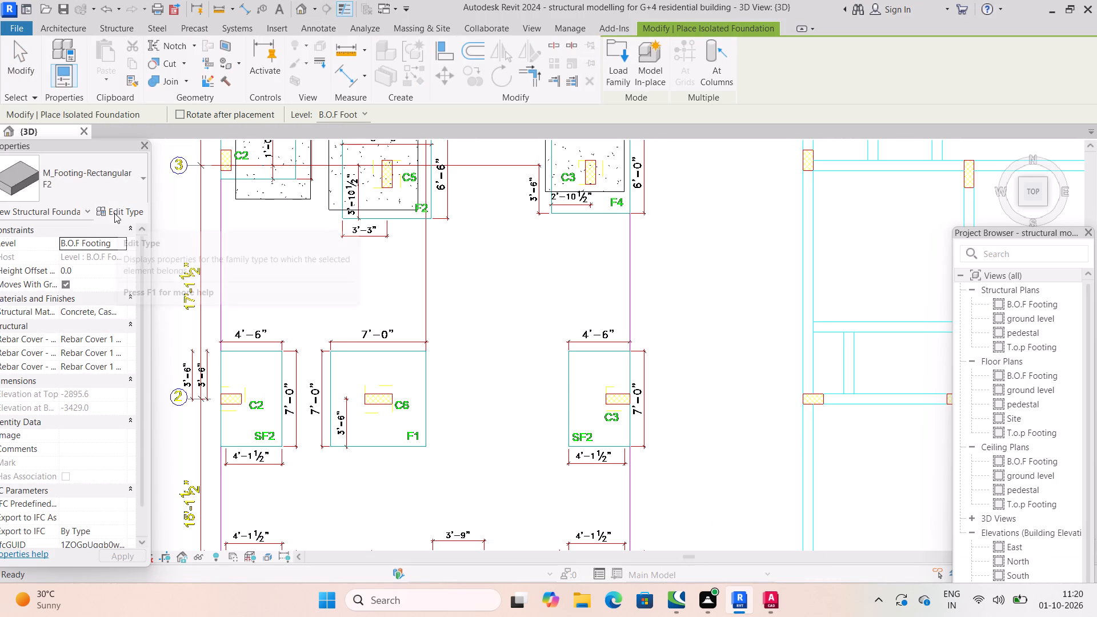
left_click(134, 214)
left_click(912, 180)
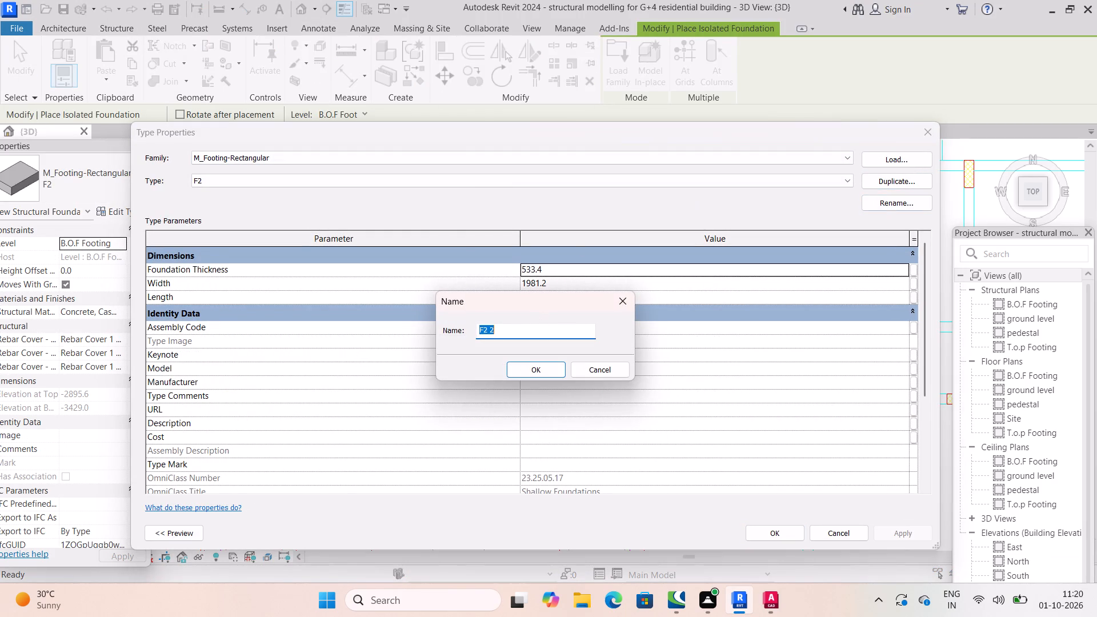
type("SF2")
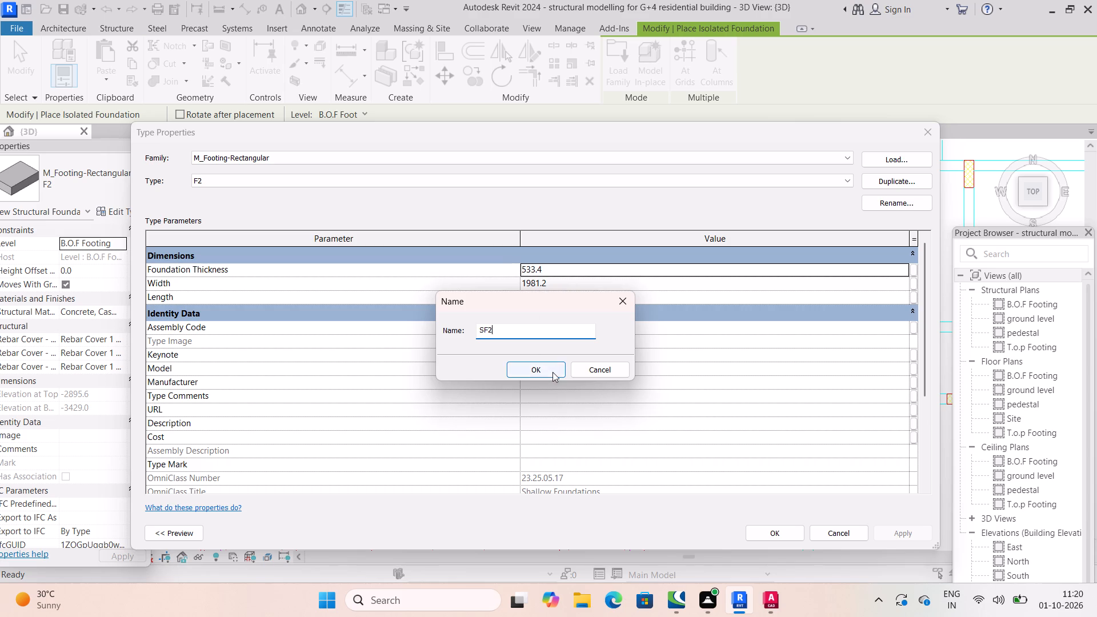
left_click(552, 372)
Set the SF2 footing type's foundation thickness to 21", width to 4'6" and length to 7', and apply the changes.
left_click(550, 269)
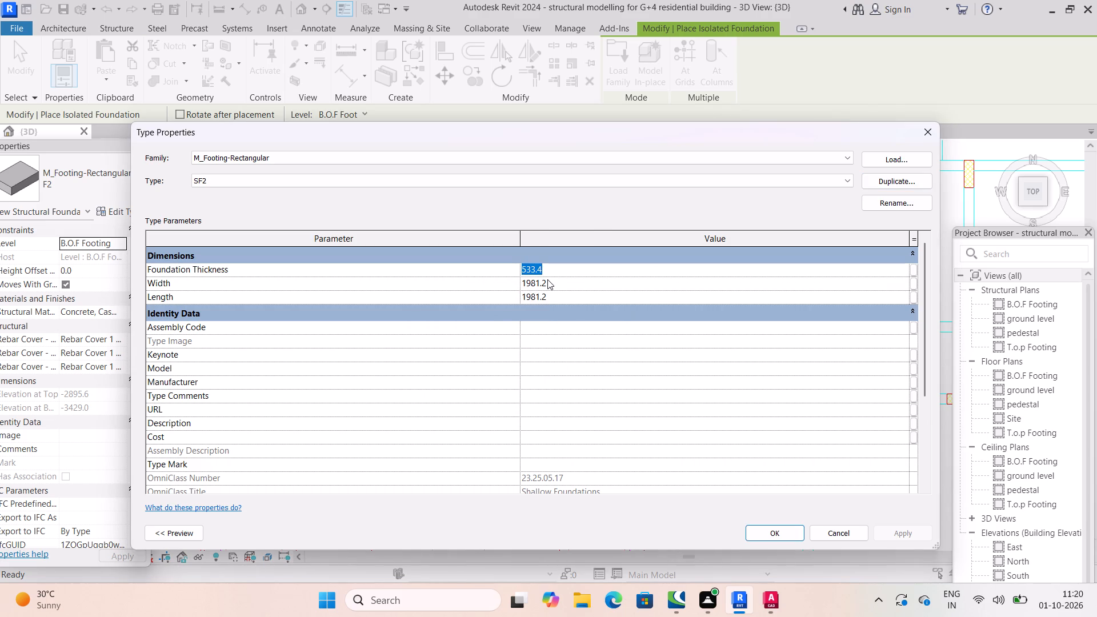
type("21\"")
key("Return")
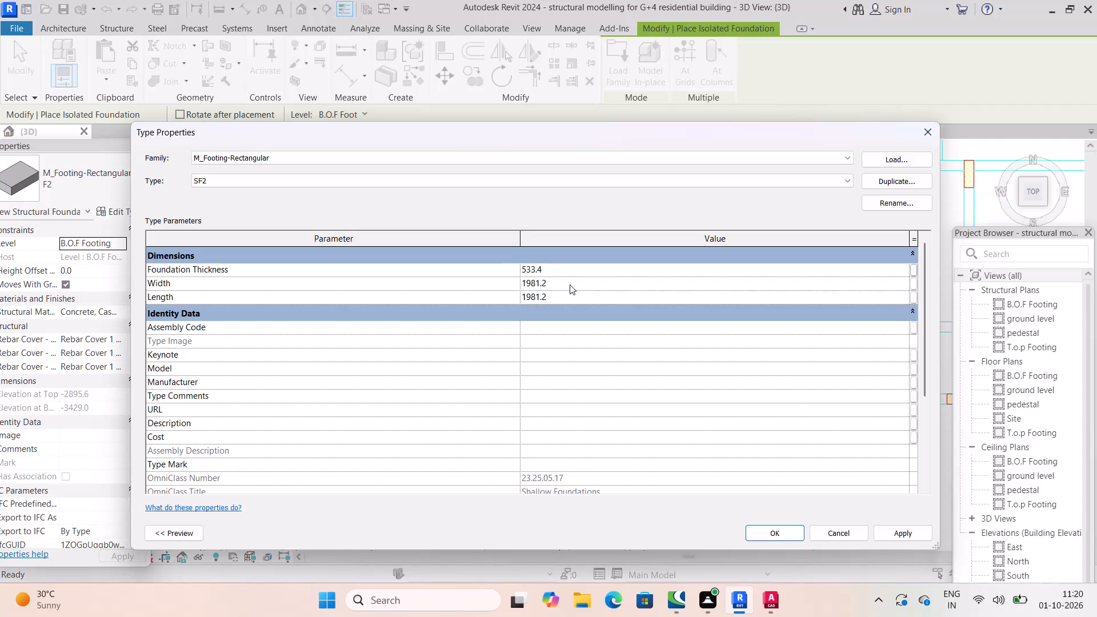
left_click(570, 285)
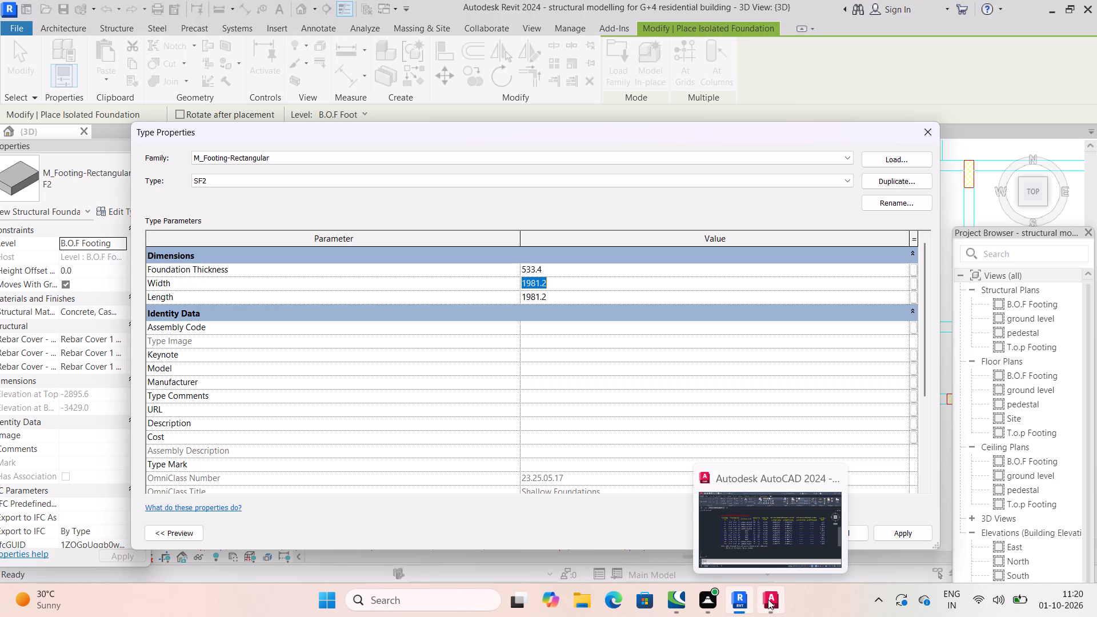
type("4'6\"")
key("Return")
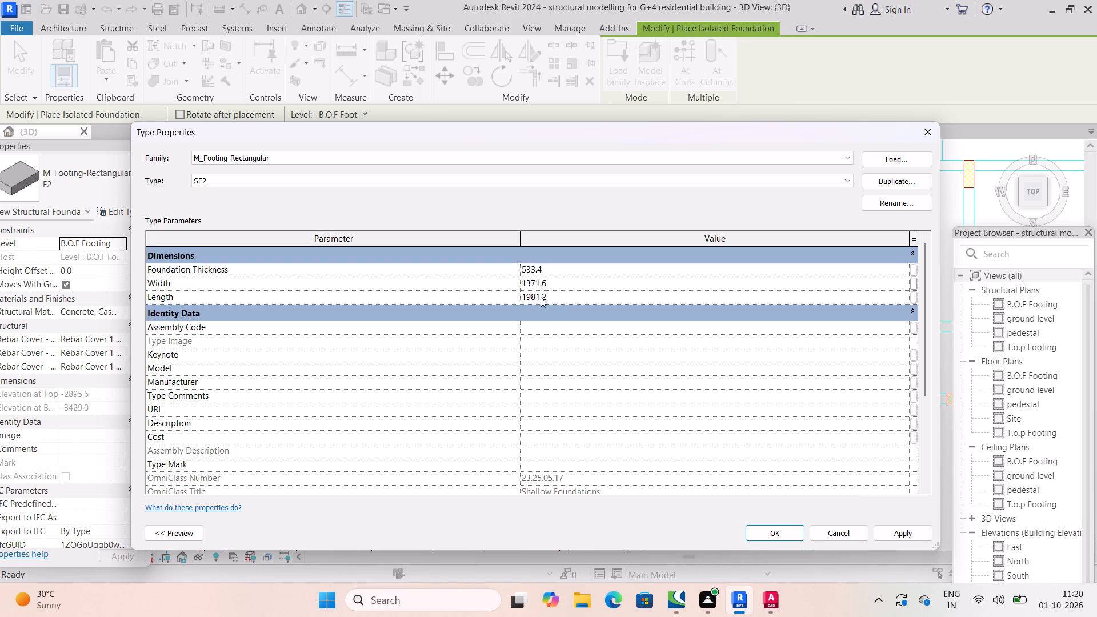
left_click(549, 297)
left_click_drag(555, 304, 518, 294)
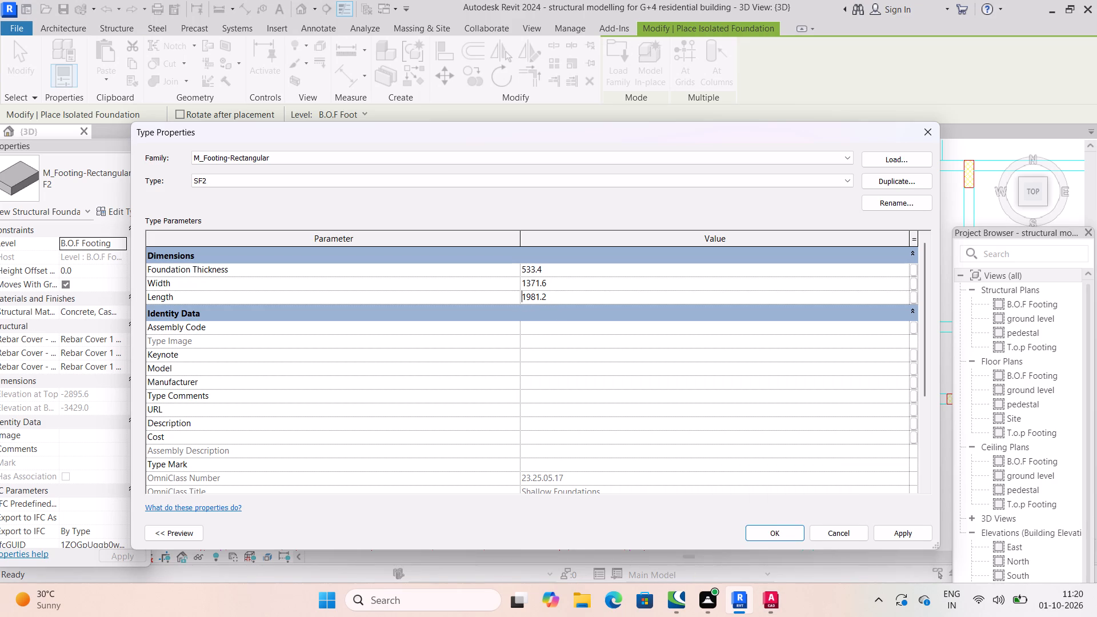
left_click(535, 295)
left_click(552, 302)
left_click_drag(548, 295, 492, 301)
type("7'")
key("Return")
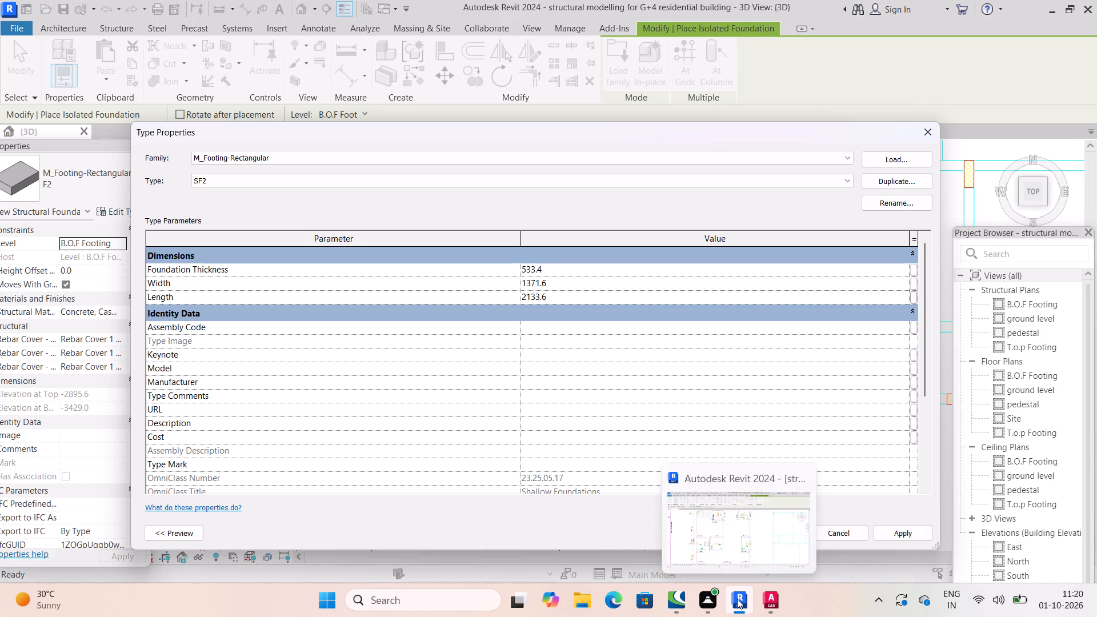
left_click(900, 532)
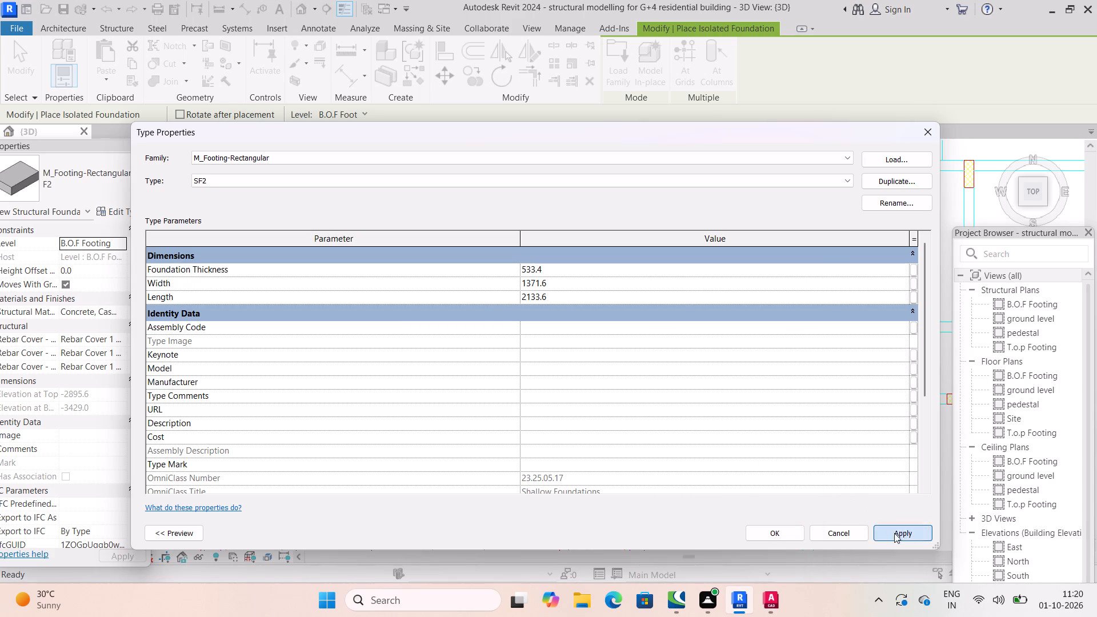
left_click(787, 532)
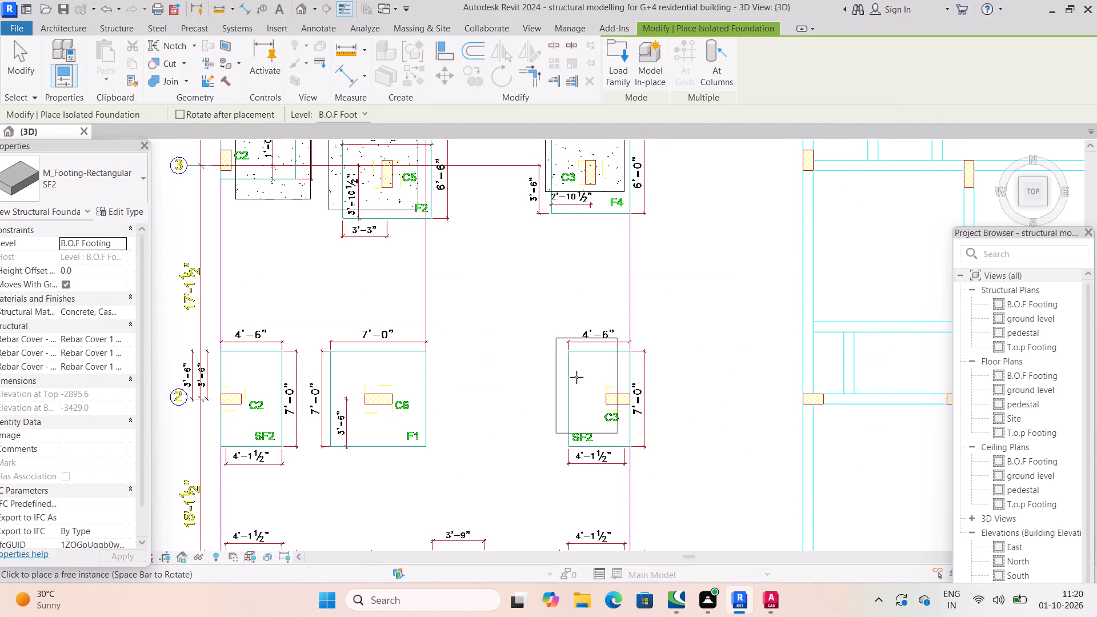
Place two SF2 footings on level B.O.F Footing over the SF2 outlines at columns C3 and C2 along grid 2.
left_click(579, 374)
scroll(579, 374, "down", 3)
middle_click_drag(530, 442, 598, 390)
scroll(530, 442, "down", 1)
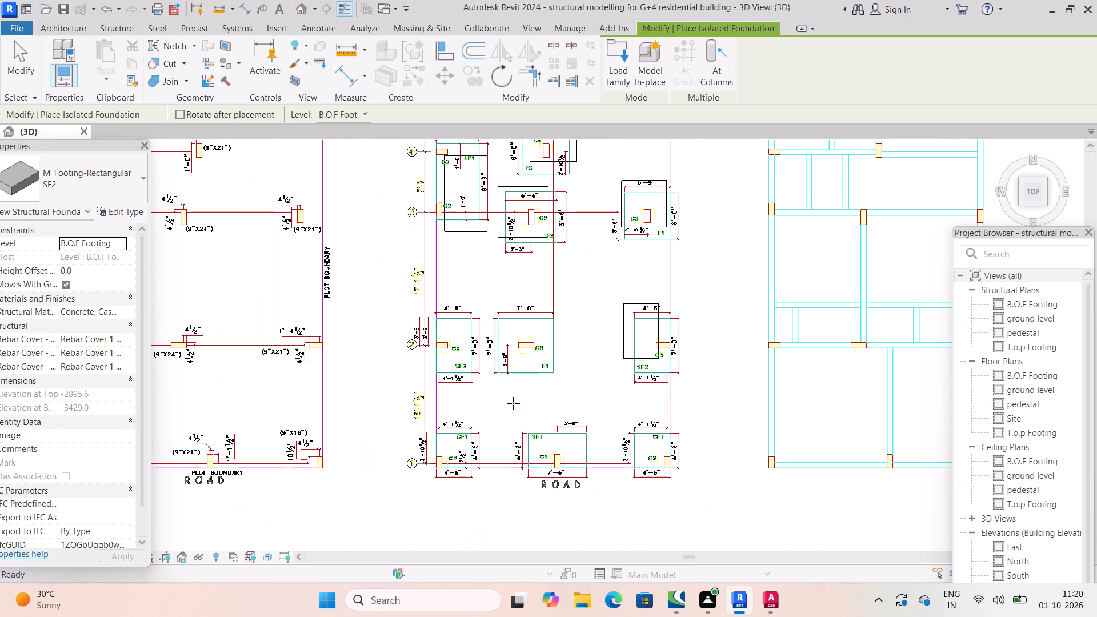
scroll(450, 323, "up", 7)
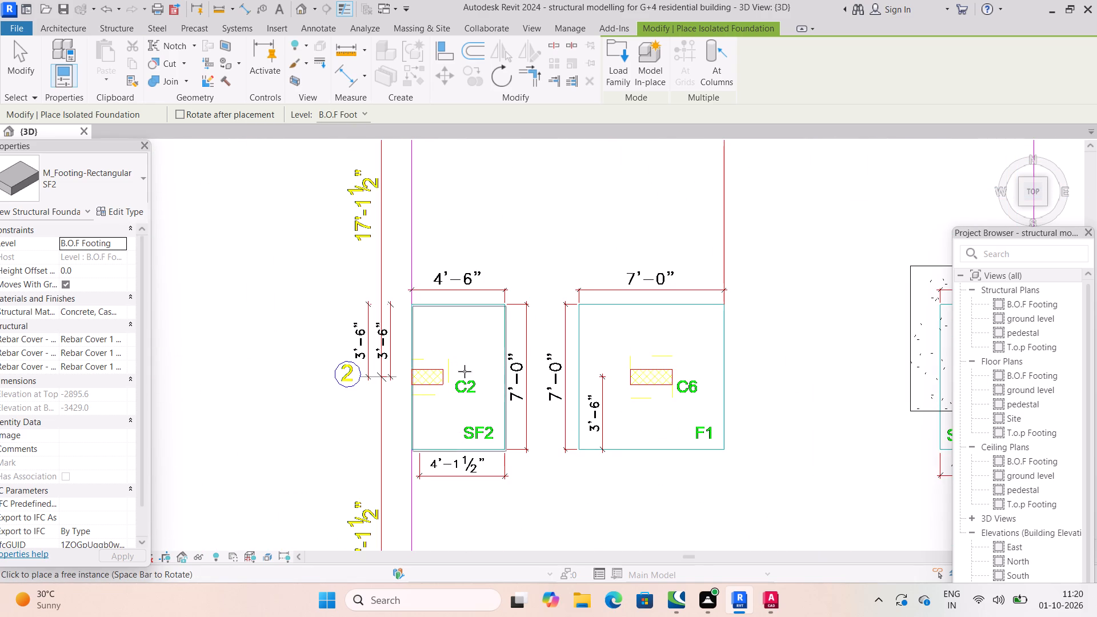
left_click(467, 362)
Examine the F1 outline at column C6 and the remaining footing outlines along grid 1, and end footing placement.
scroll(498, 407, "down", 4)
middle_click_drag(514, 442, 428, 368)
scroll(513, 443, "down", 2)
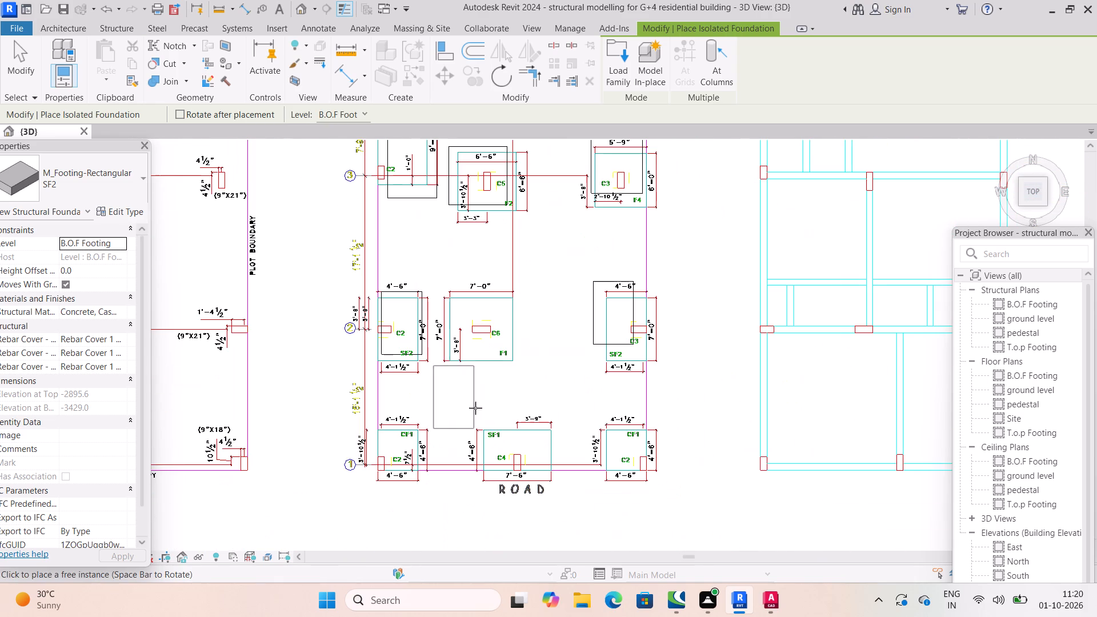
scroll(499, 338, "up", 3)
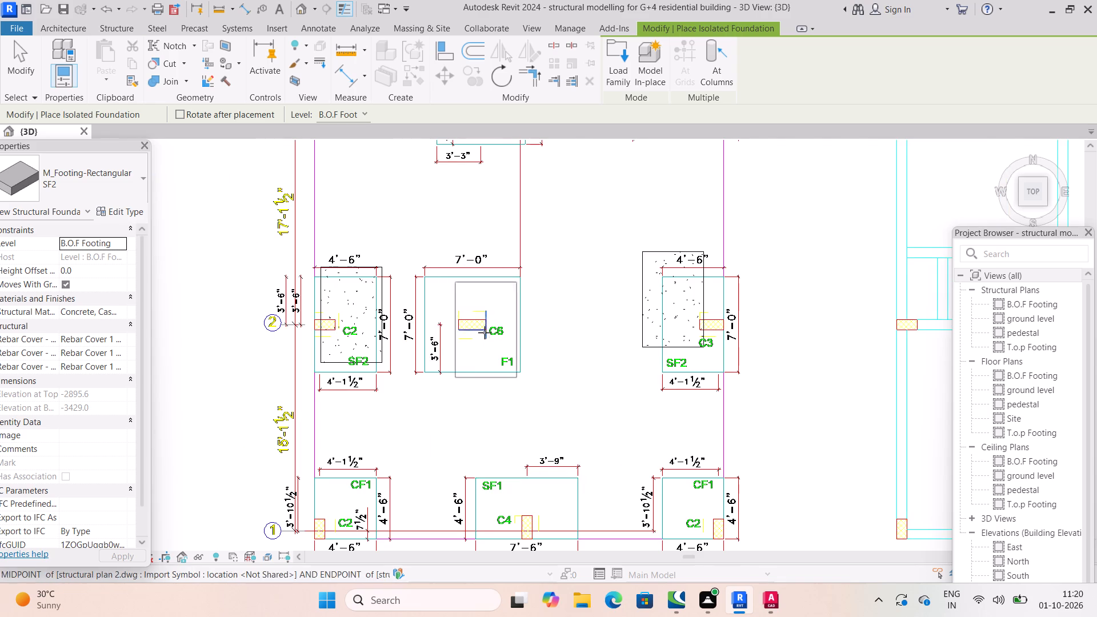
scroll(485, 334, "up", 3)
scroll(530, 407, "down", 5)
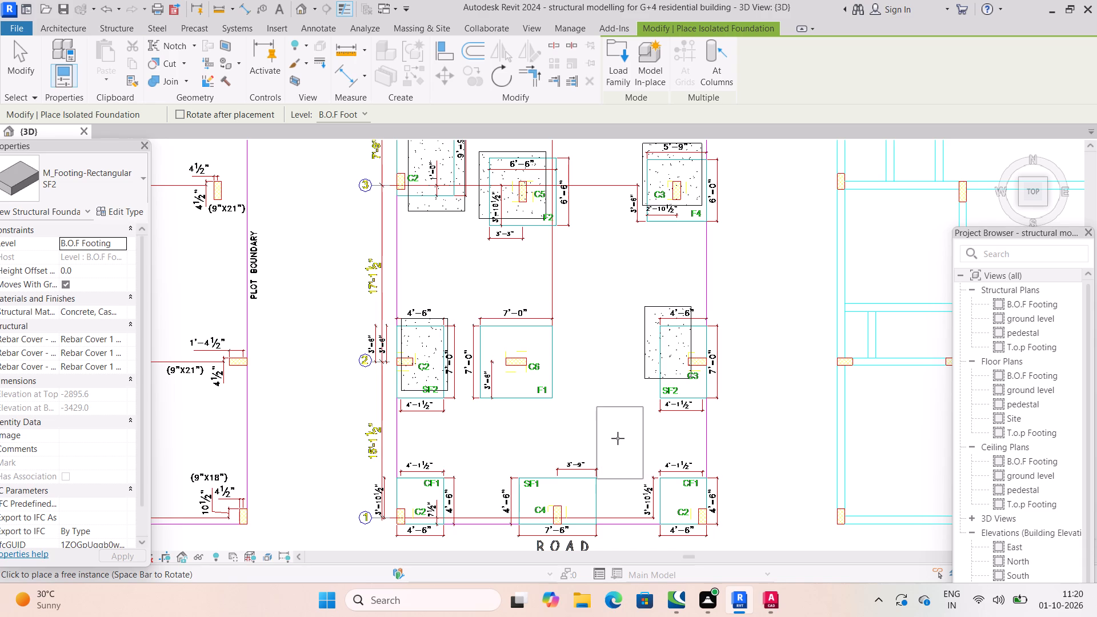
scroll(616, 426, "down", 1)
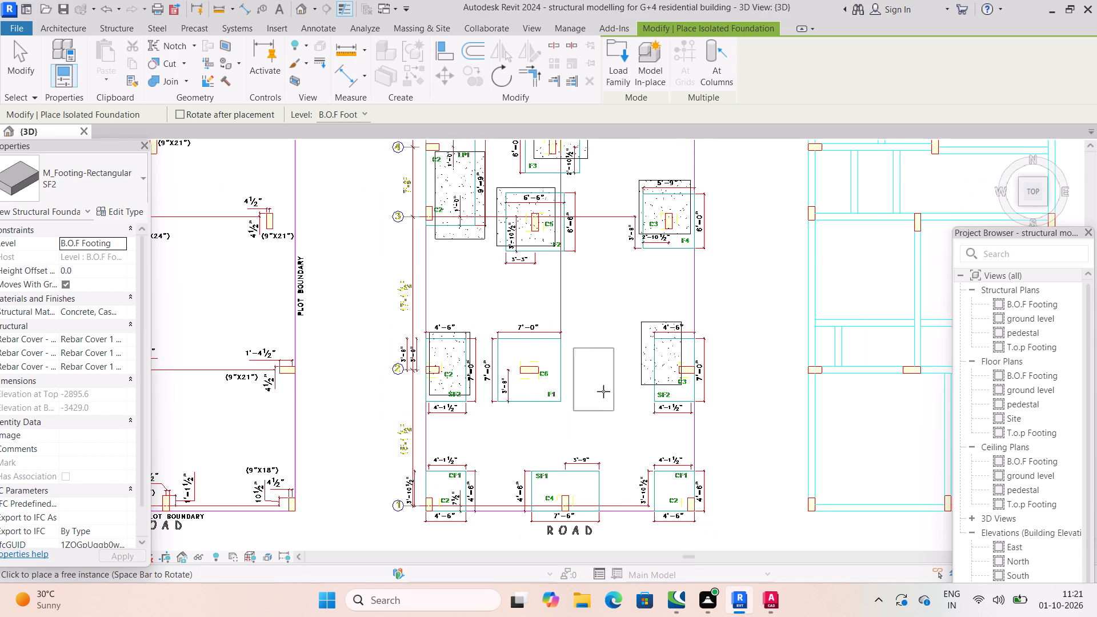
key("Escape")
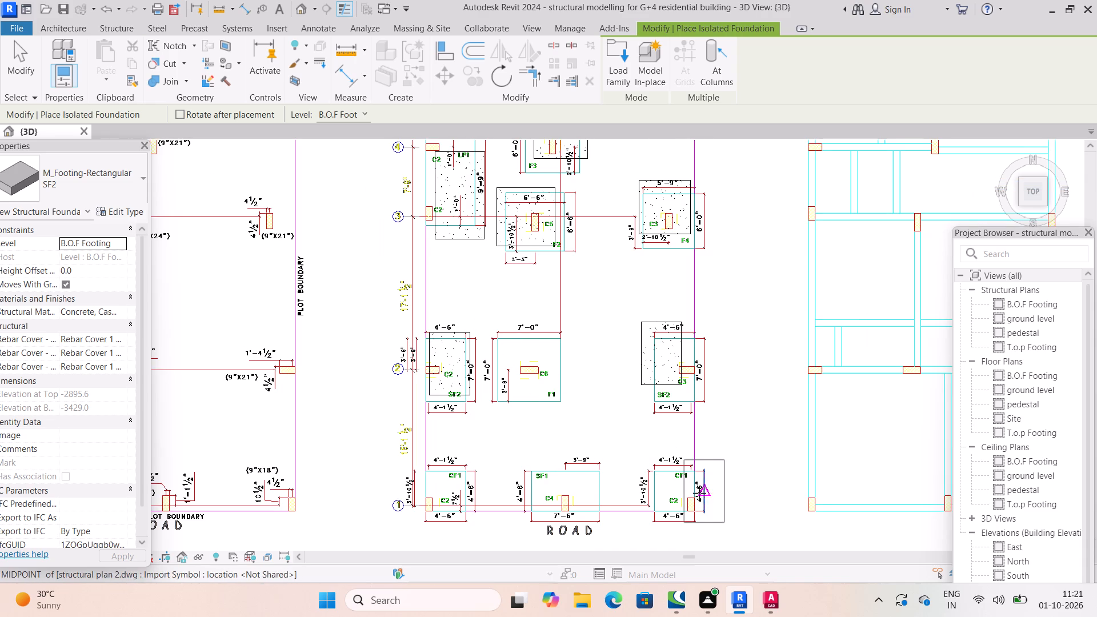
scroll(684, 489, "up", 3)
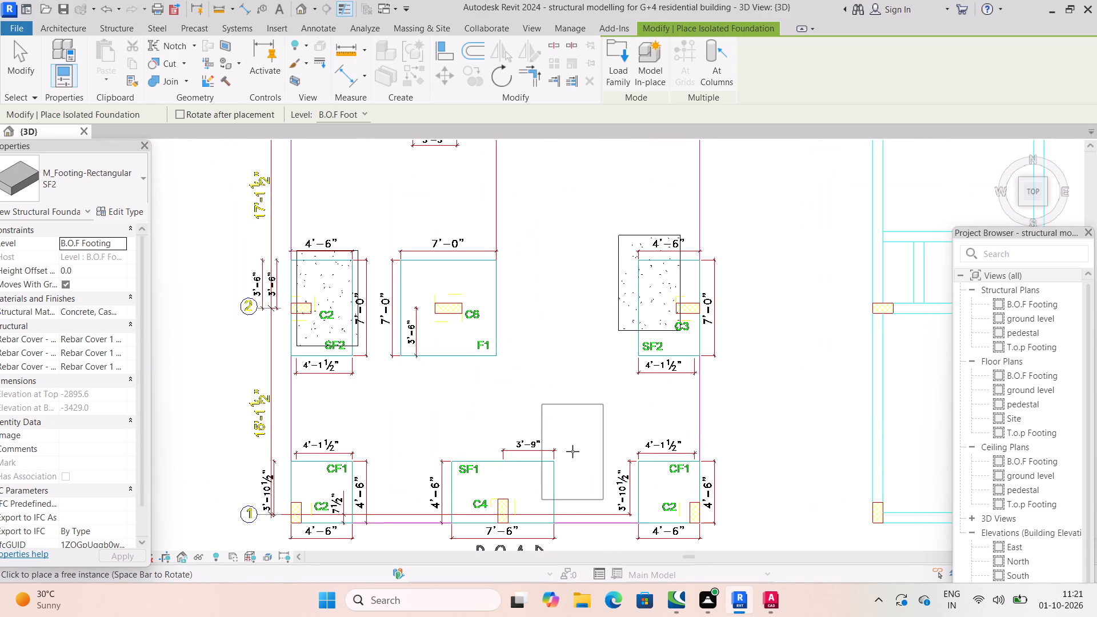
key("Escape")
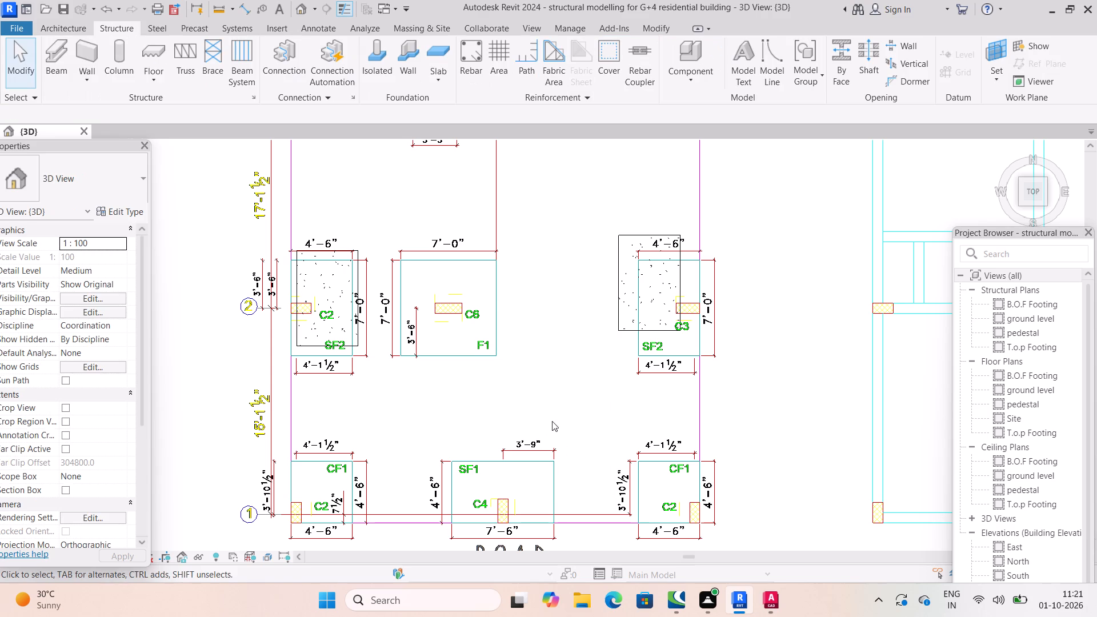
left_click(495, 291)
scroll(499, 307, "down", 3)
key("Escape")
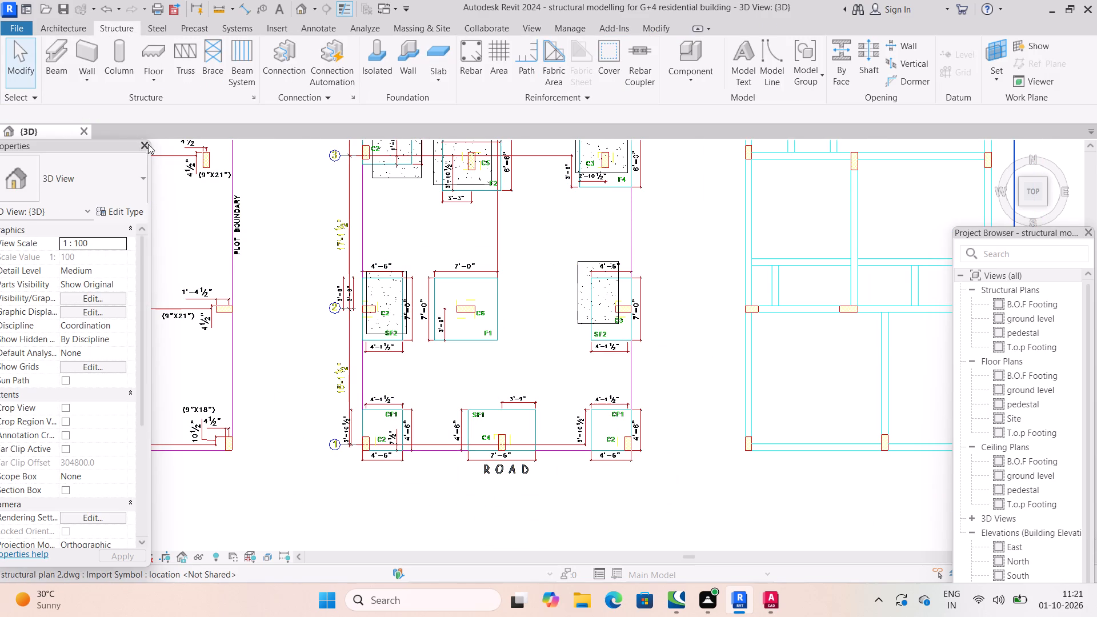
Start an isolated footing with the F2 rectangular footing type and duplicate that type as F1.
left_click(378, 54)
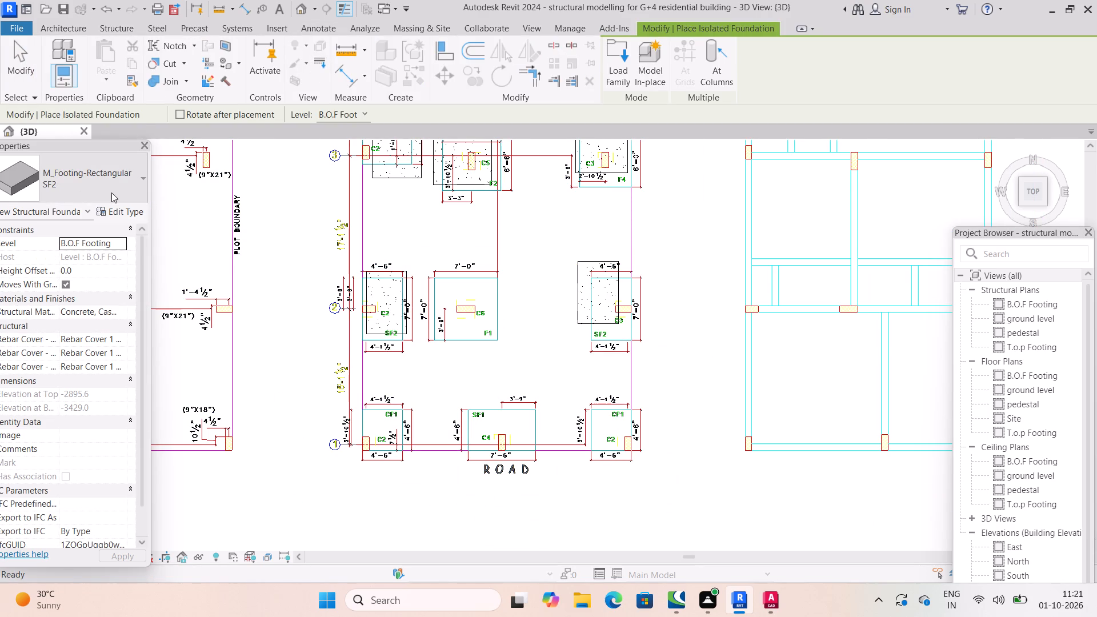
left_click(119, 186)
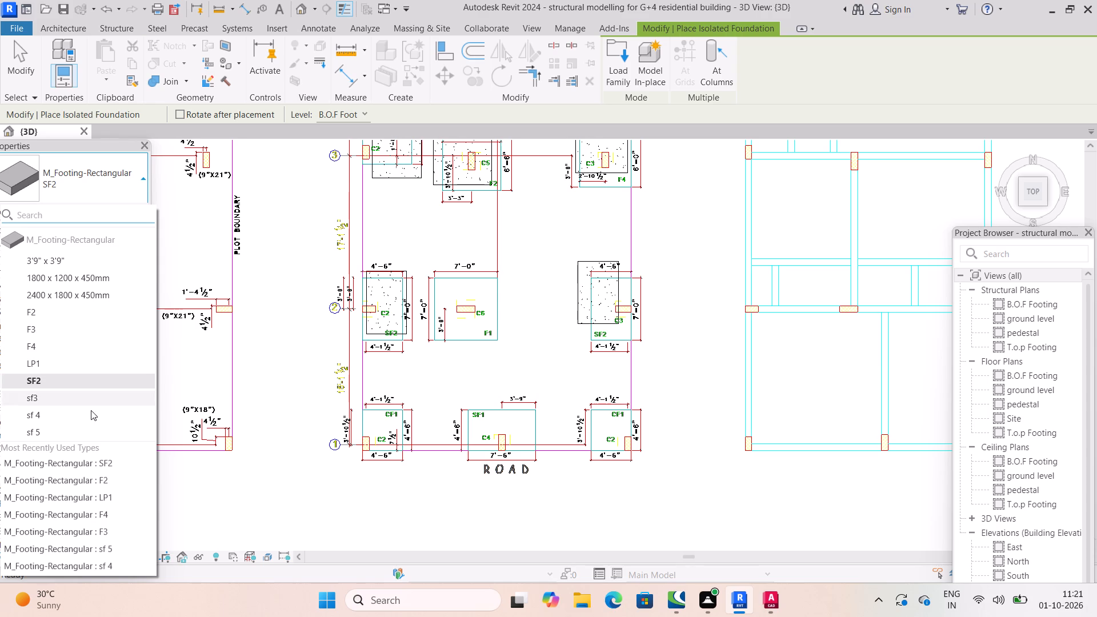
scroll(81, 321, "up", 2)
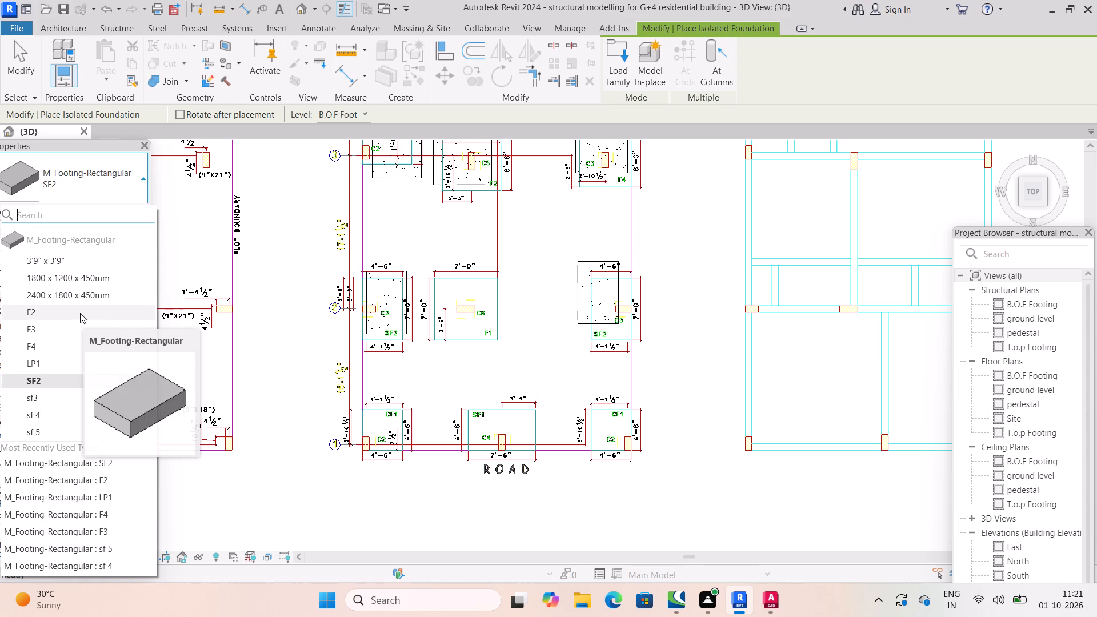
left_click(80, 313)
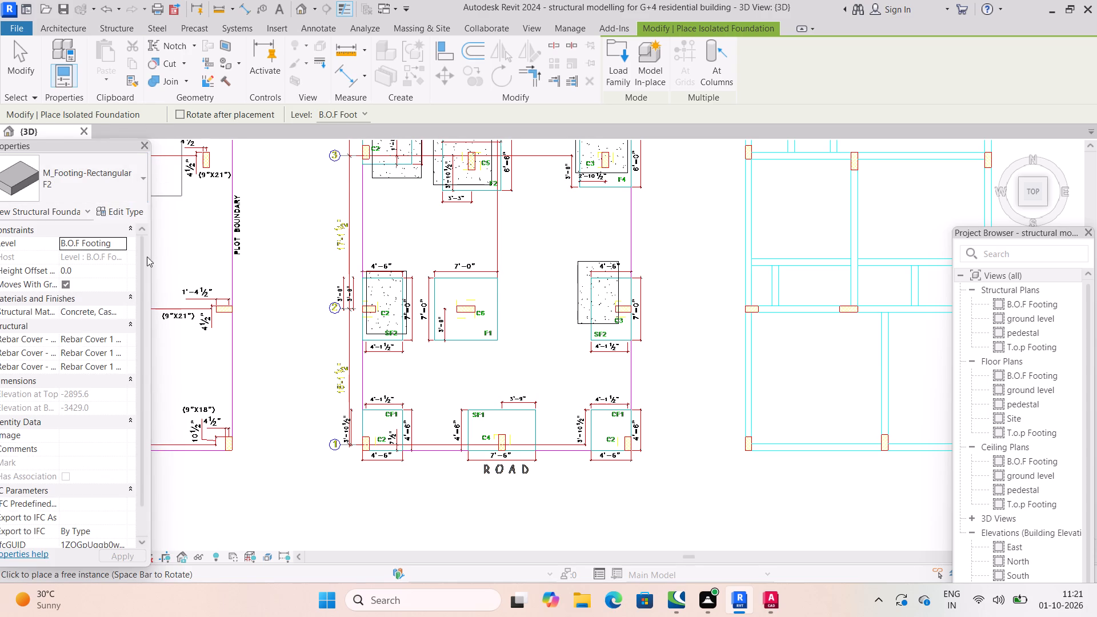
key("Escape")
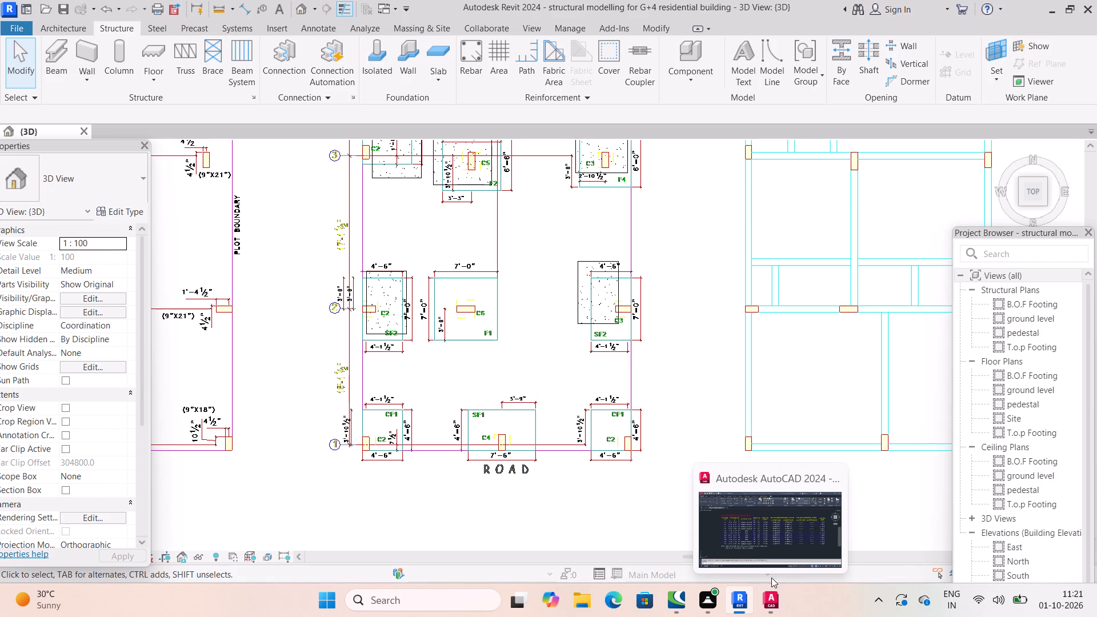
left_click(719, 536)
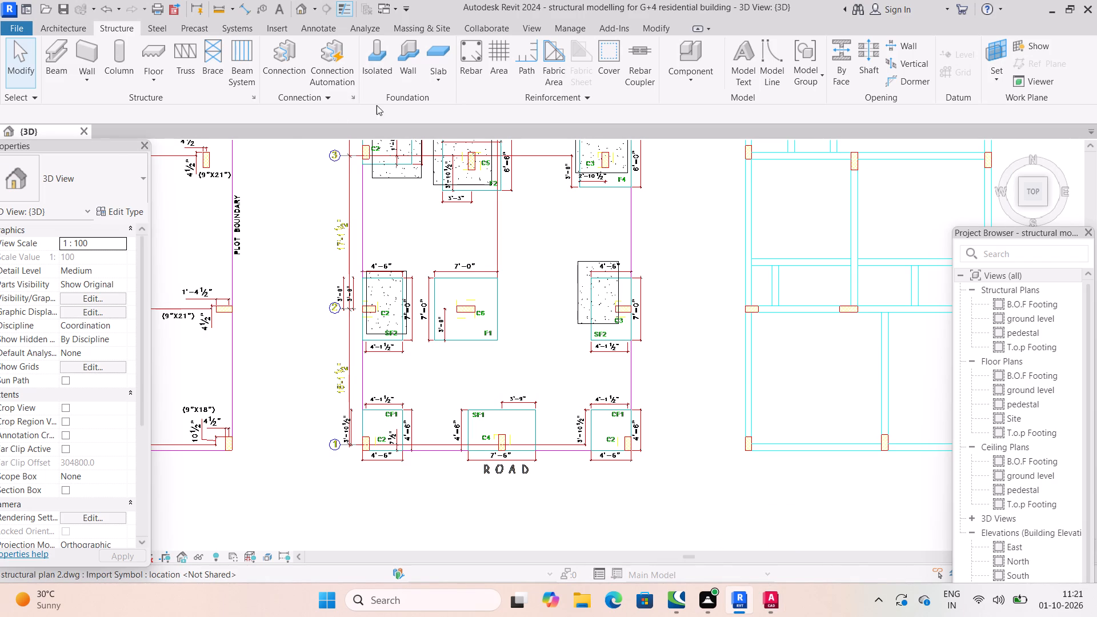
left_click(381, 65)
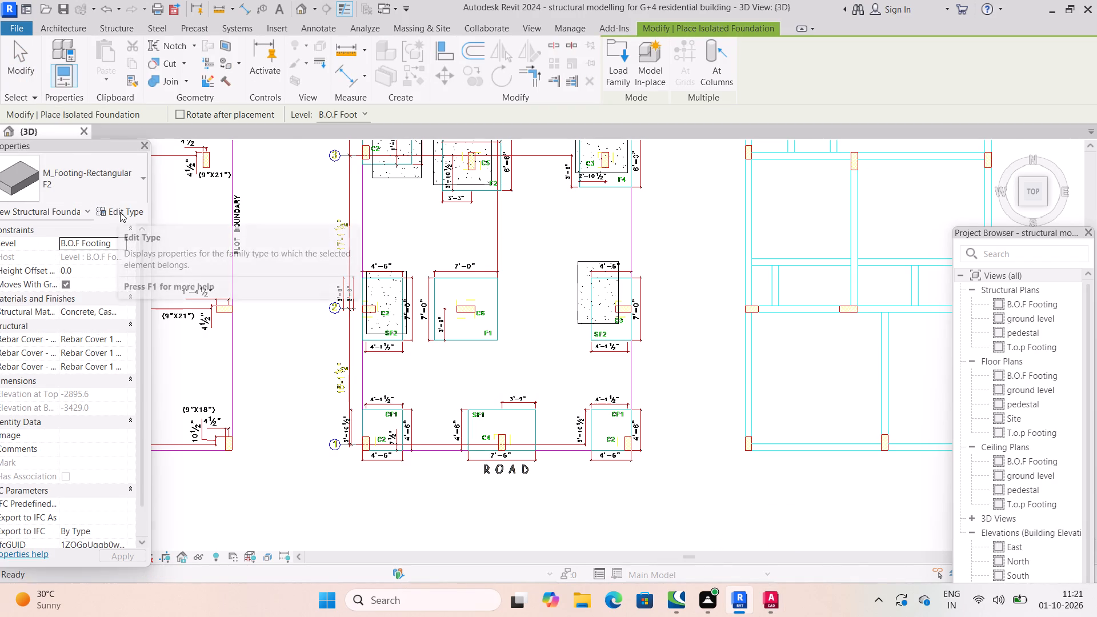
left_click(120, 212)
left_click(906, 182)
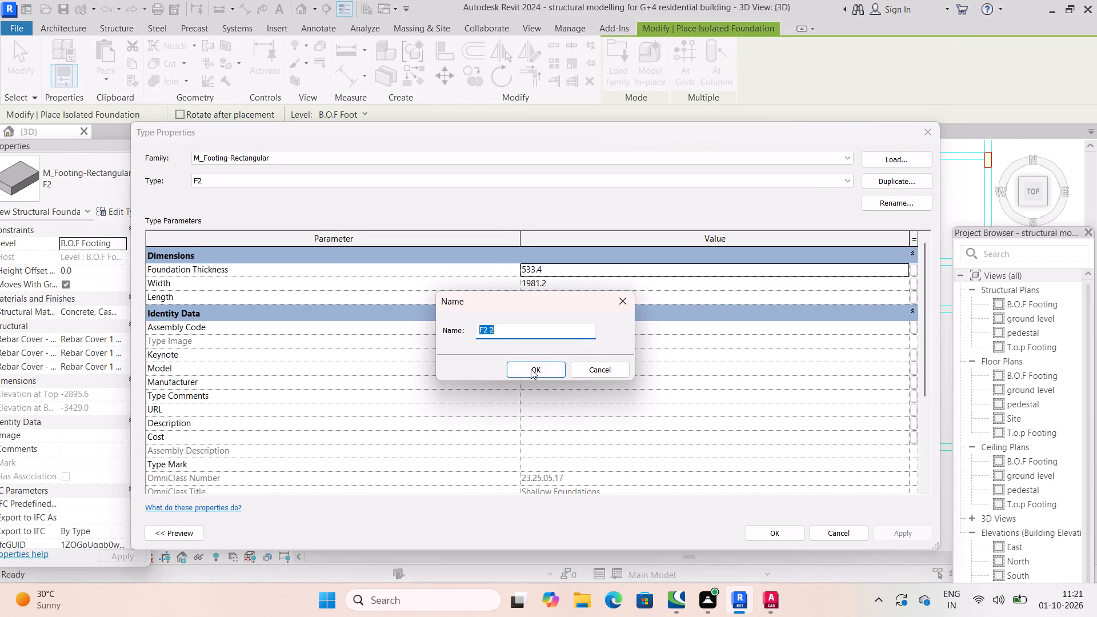
left_click(513, 335)
key("BackSpace")
key("BackSpace")
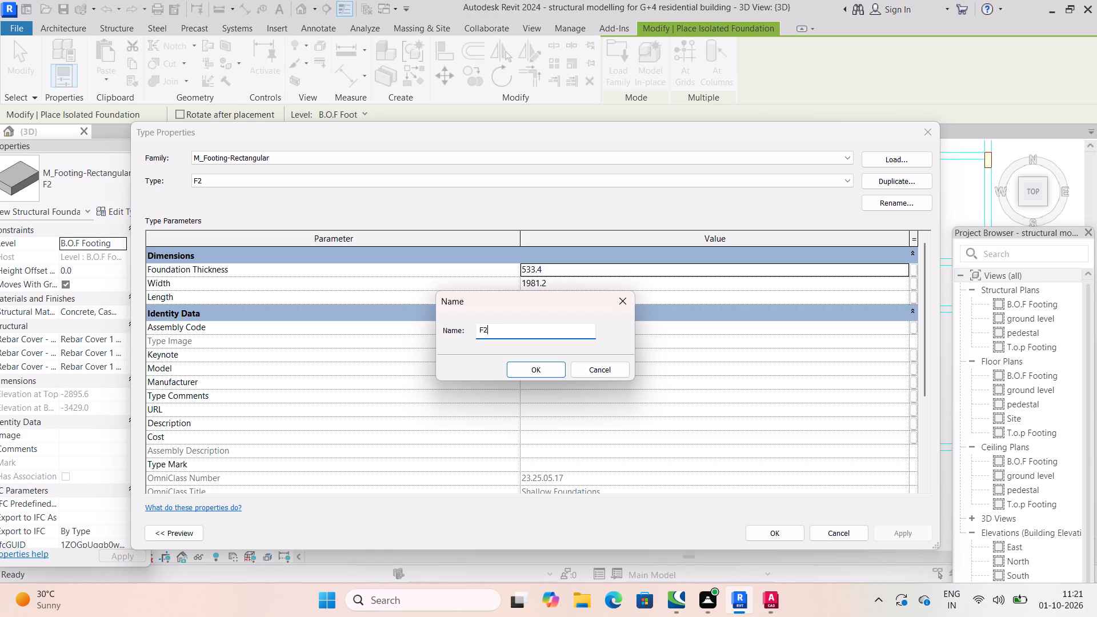
key("BackSpace")
key("1")
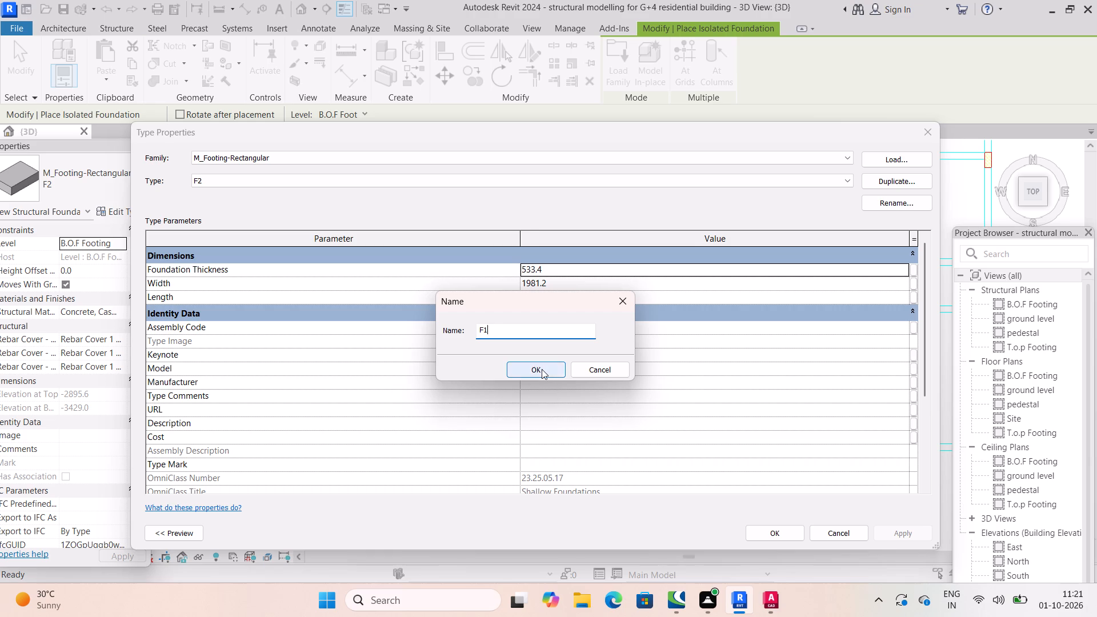
left_click(542, 369)
Set the F1 footing type's foundation thickness to 21", width to 7' and length to 7', and apply the changes.
left_click(558, 266)
type("21")
key("shift+quotedbl")
key("Return")
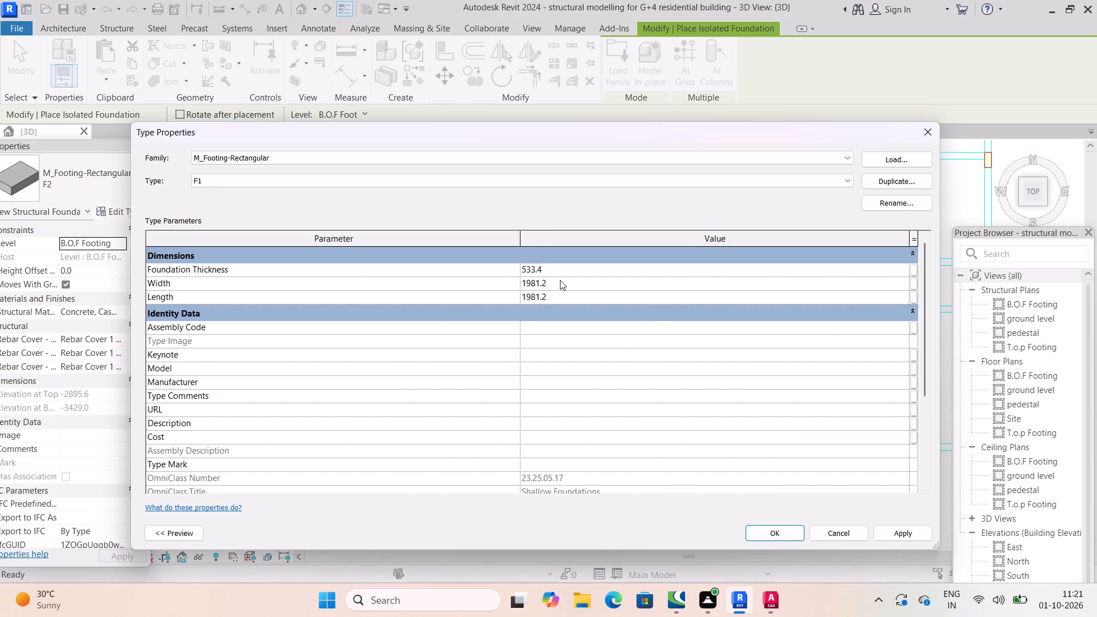
left_click(552, 279)
left_click(562, 286)
left_click_drag(561, 286, 530, 293)
type("7'")
key("Return")
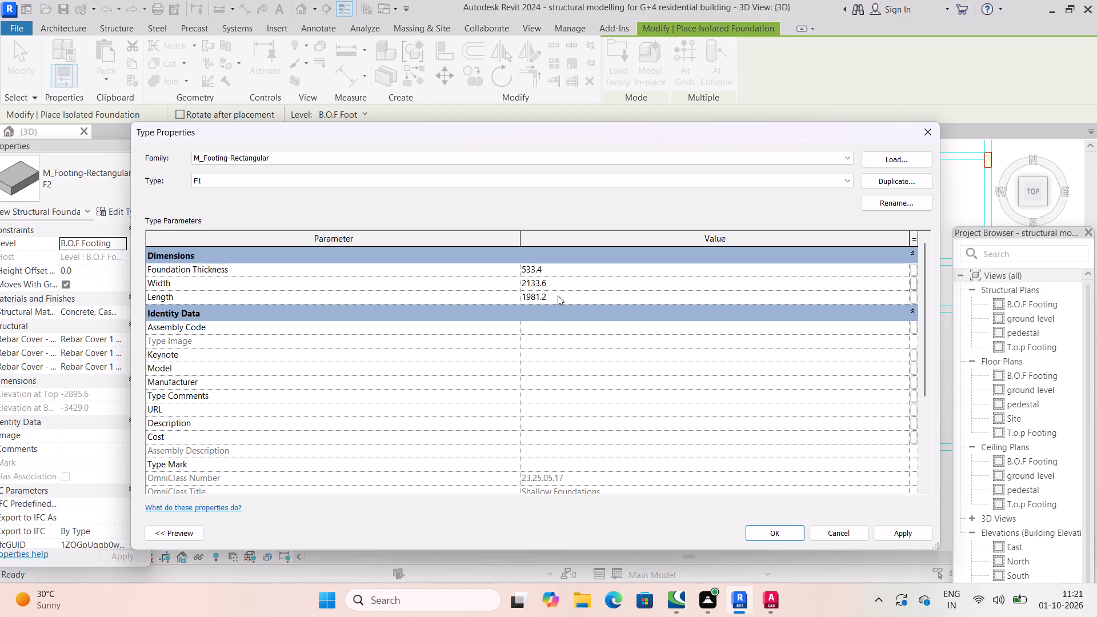
left_click(558, 298)
type("7'")
key("Return")
left_click(905, 532)
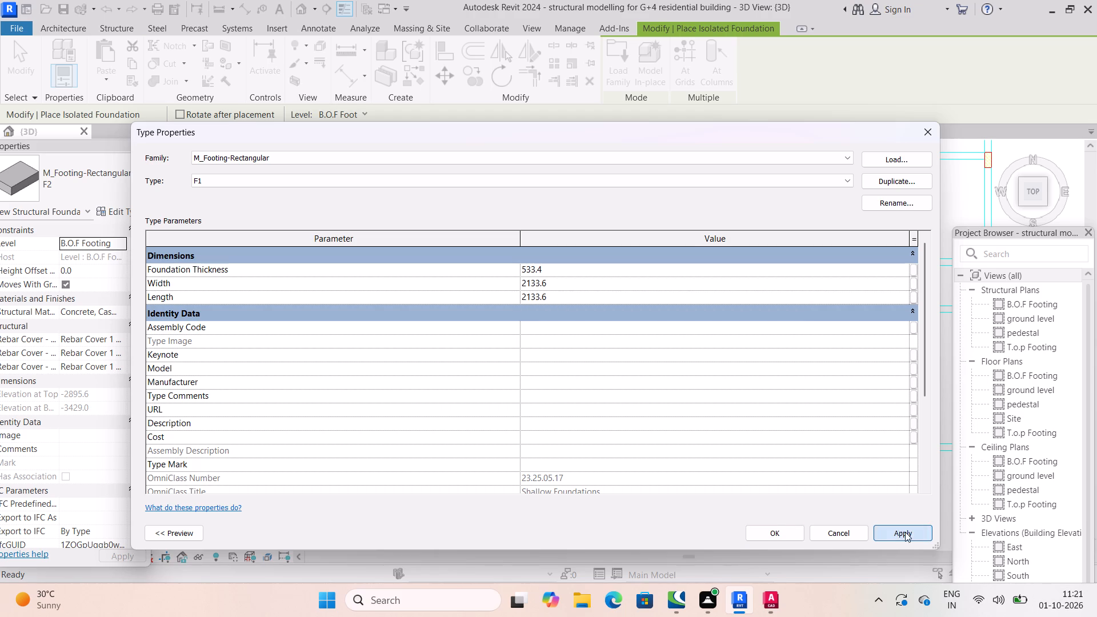
left_click(777, 535)
scroll(667, 414, "down", 1)
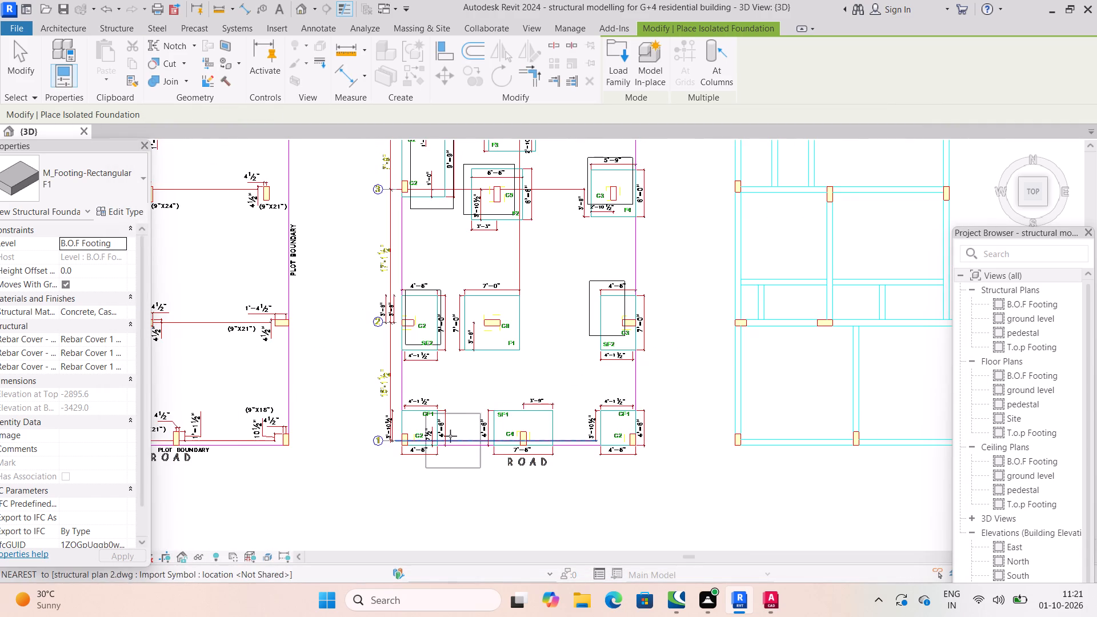
Place an F1 footing on level B.O.F Footing over the F1 outline at column C6 on grid 2, and end placement.
scroll(442, 431, "up", 3)
left_click(532, 255)
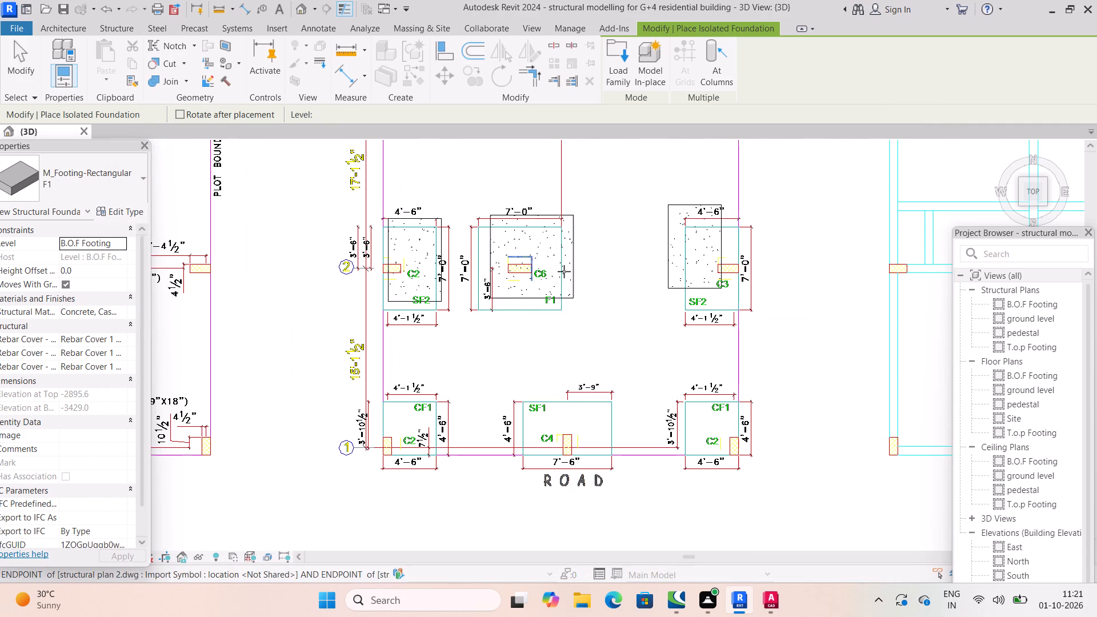
scroll(640, 348, "down", 3)
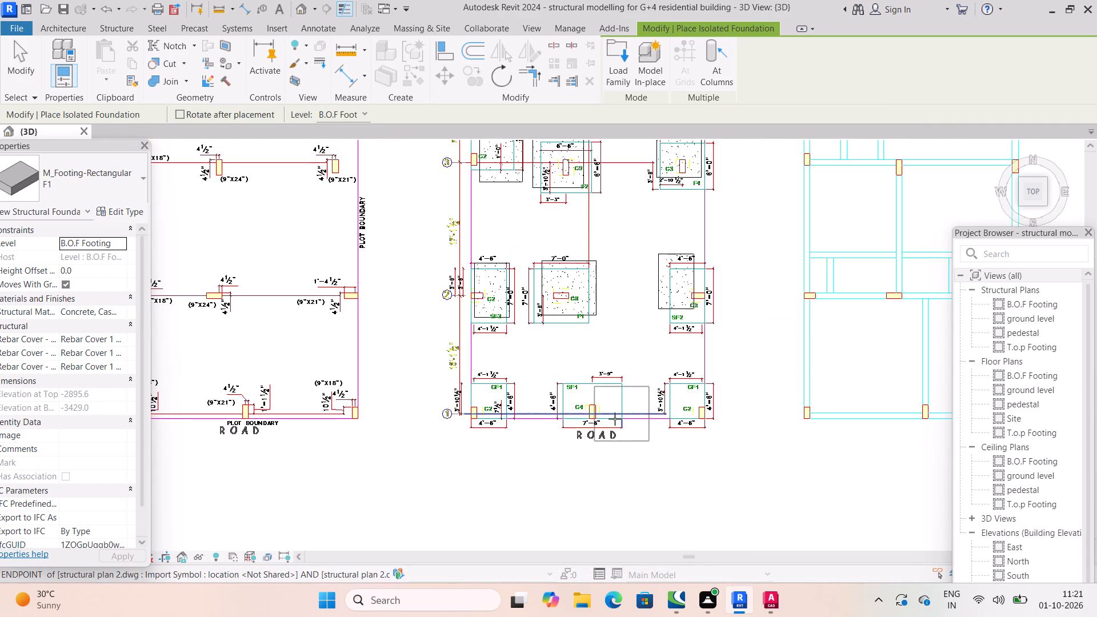
scroll(615, 419, "up", 6)
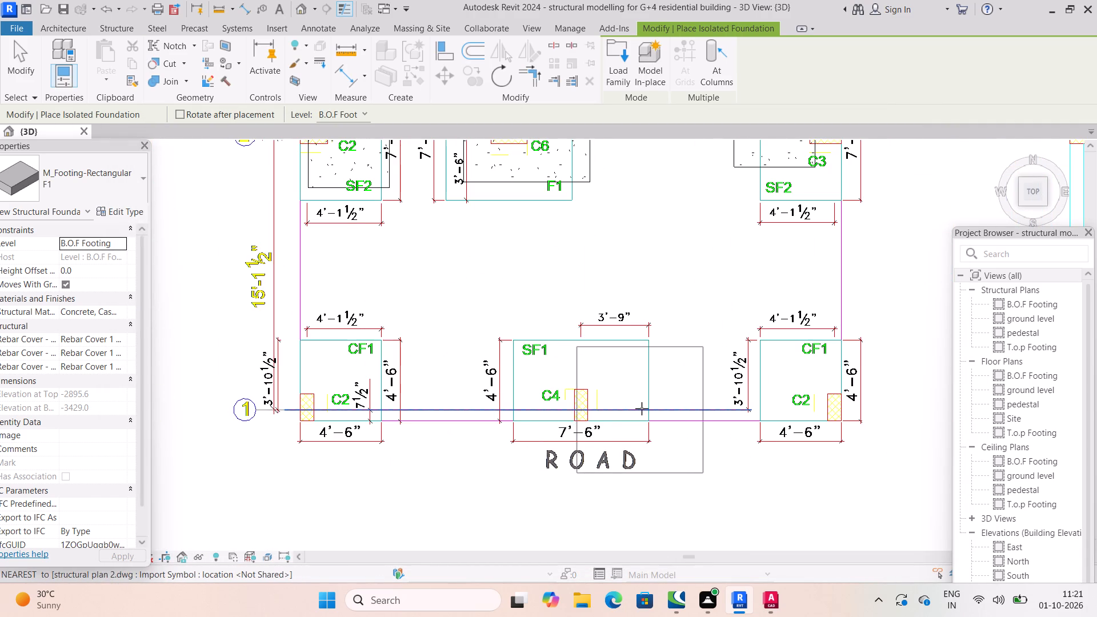
scroll(642, 408, "down", 3)
scroll(745, 409, "down", 2)
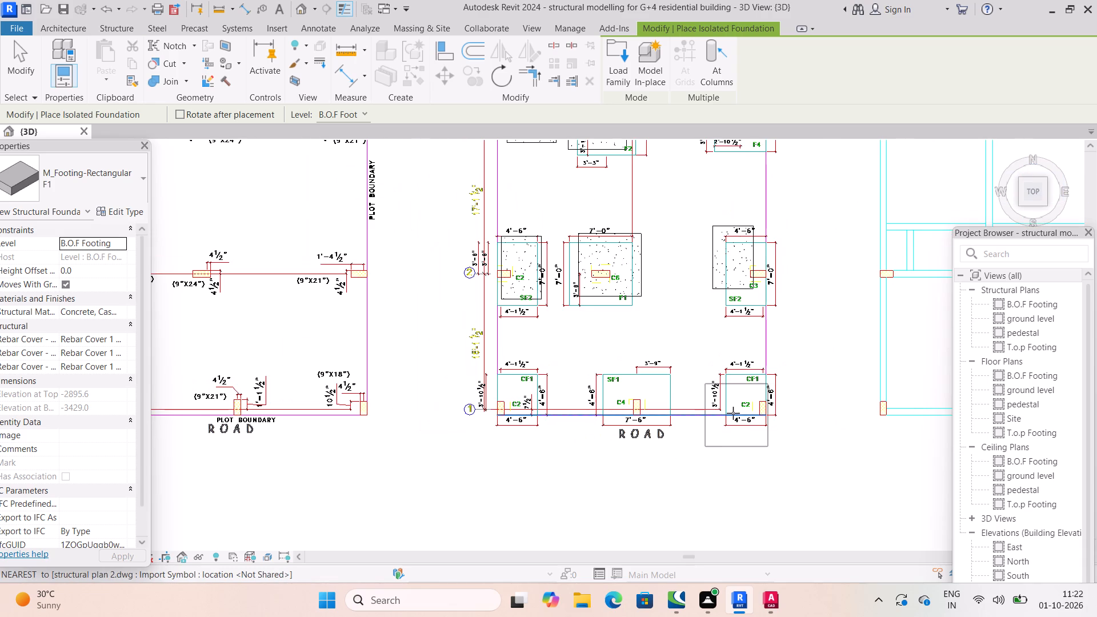
key("Escape")
scroll(505, 404, "up", 5)
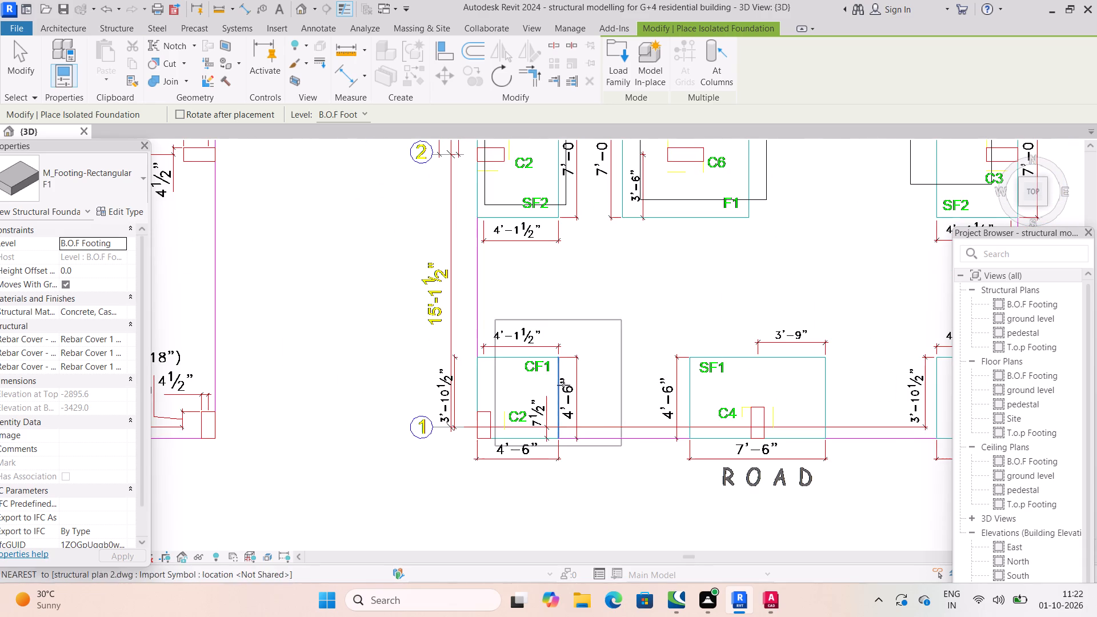
key("Escape")
Examine the CF1 and SF1 outlines along grid 1 and check the isolated footing schedule in AutoCAD, returning to Revit.
scroll(562, 403, "up", 3)
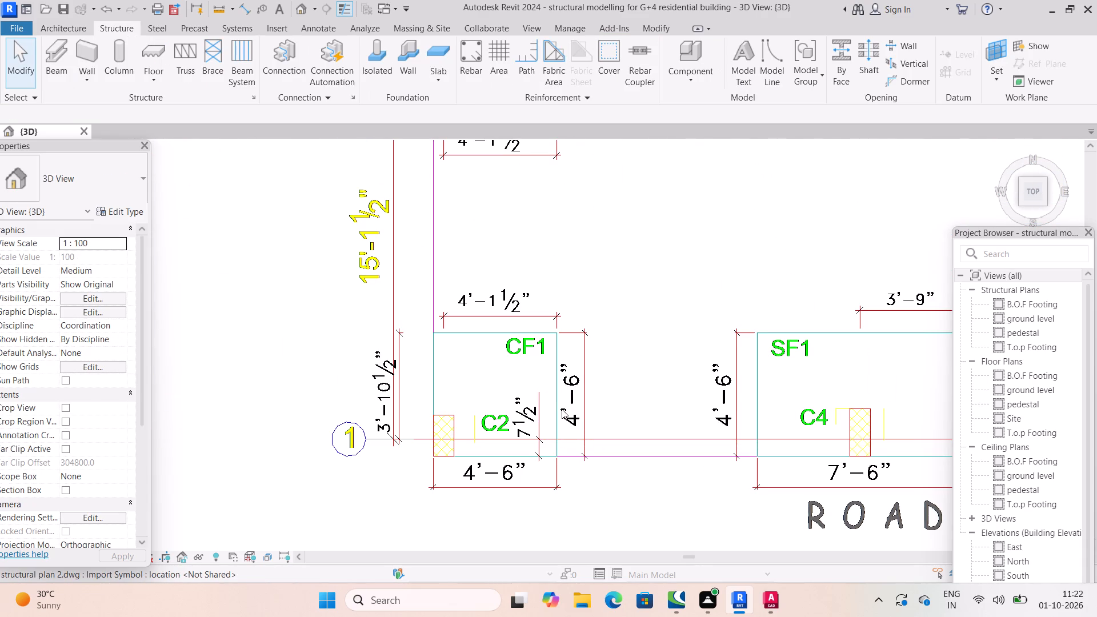
scroll(591, 424, "down", 3)
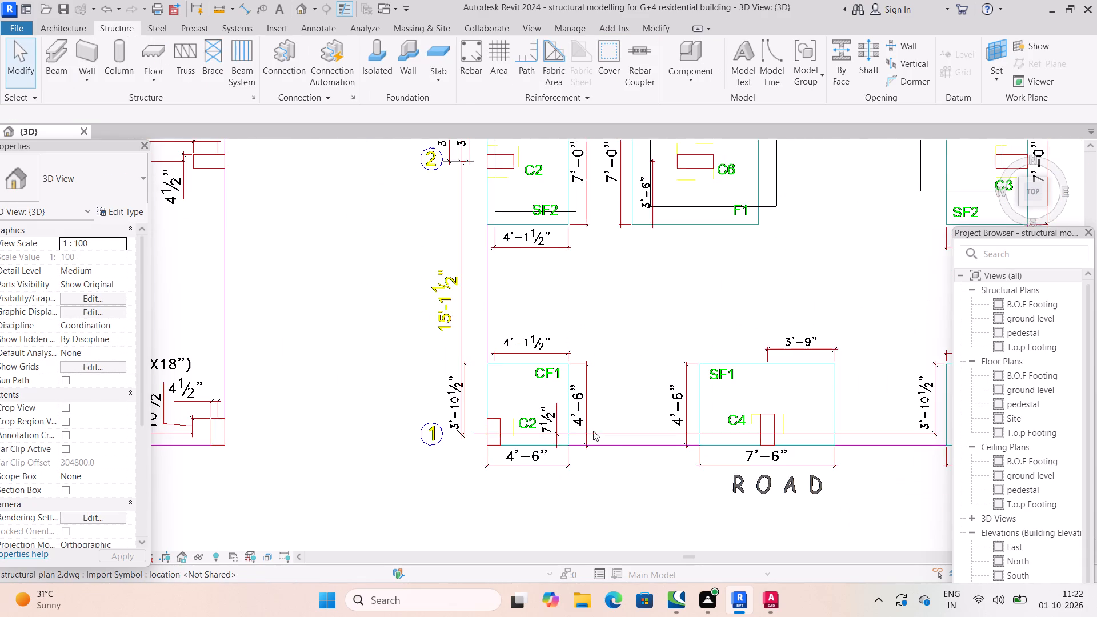
scroll(610, 469, "down", 4)
middle_click_drag(619, 478, 551, 451)
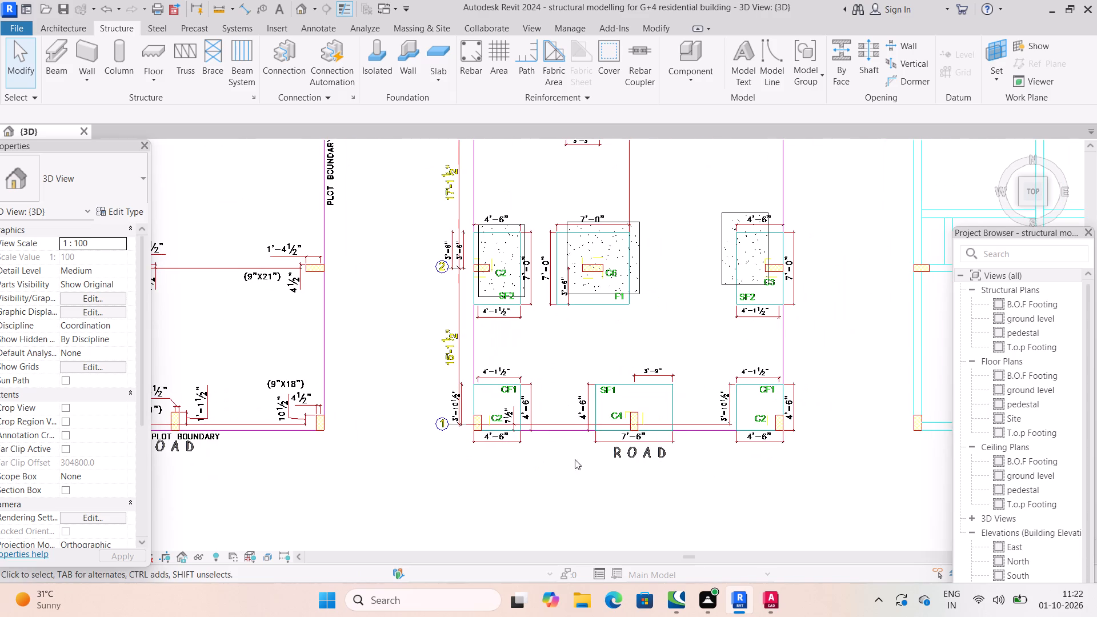
scroll(646, 388, "up", 3)
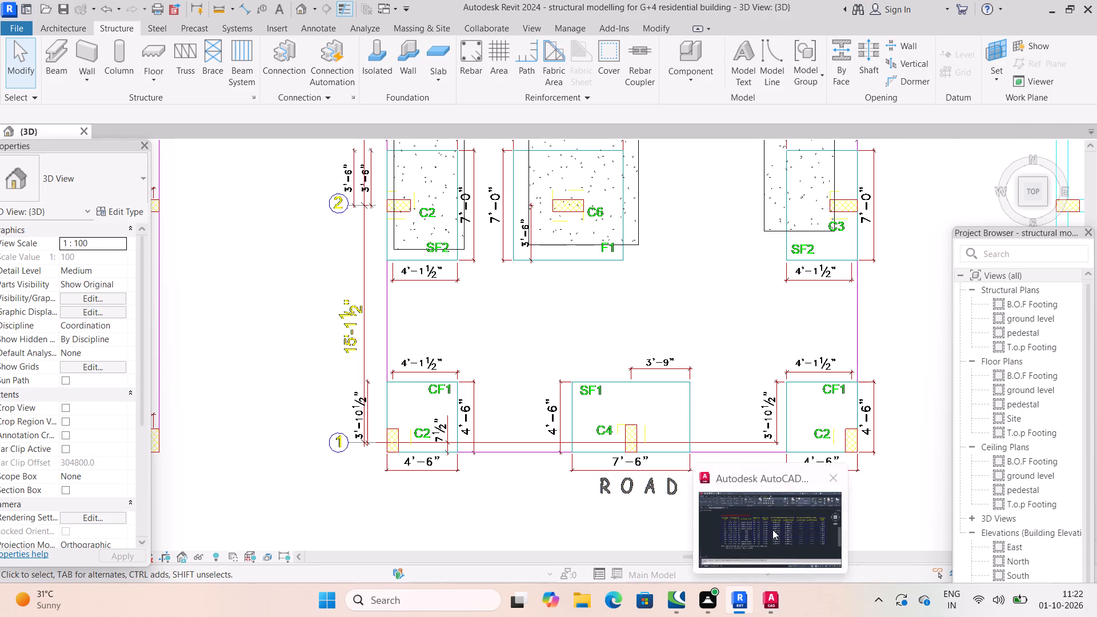
left_click(772, 530)
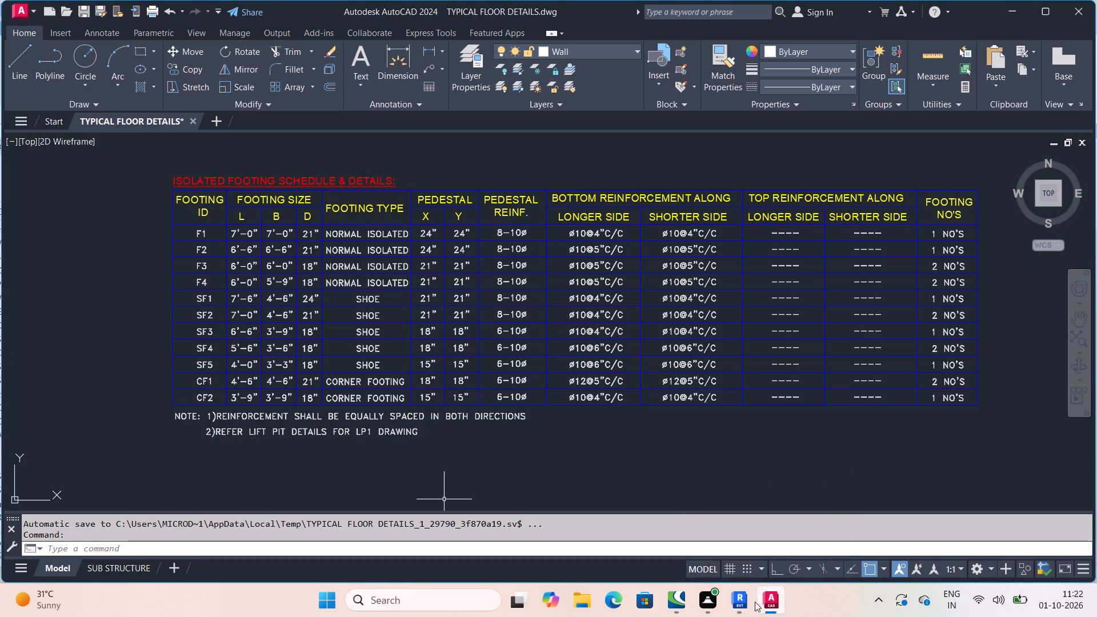
left_click(727, 531)
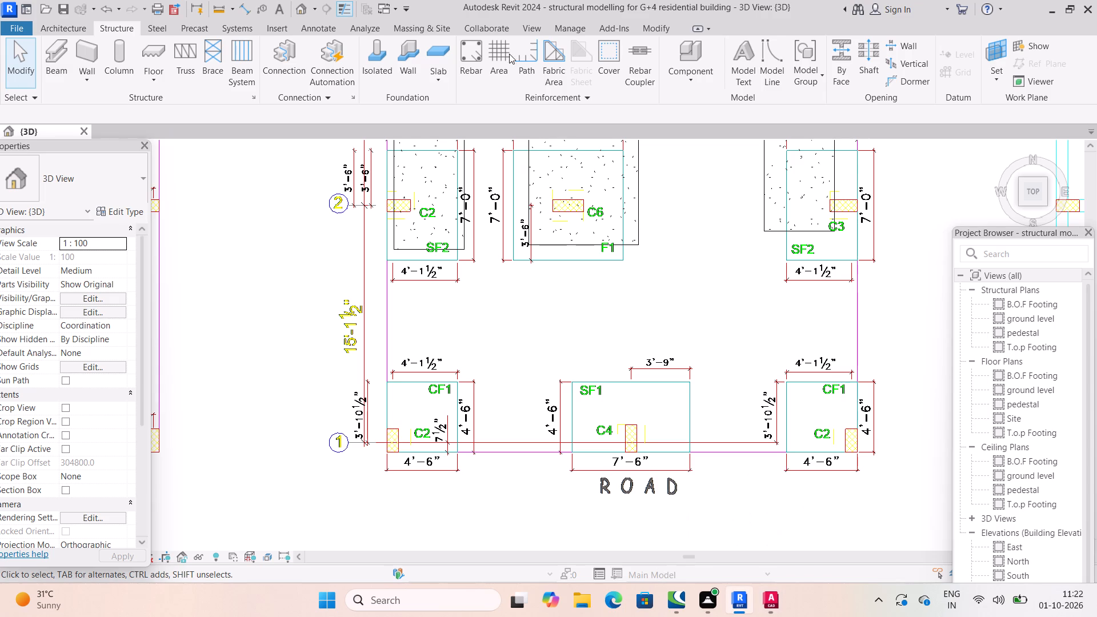
Start an isolated footing with the F1 rectangular footing type and duplicate that type as CF1.
left_click(378, 51)
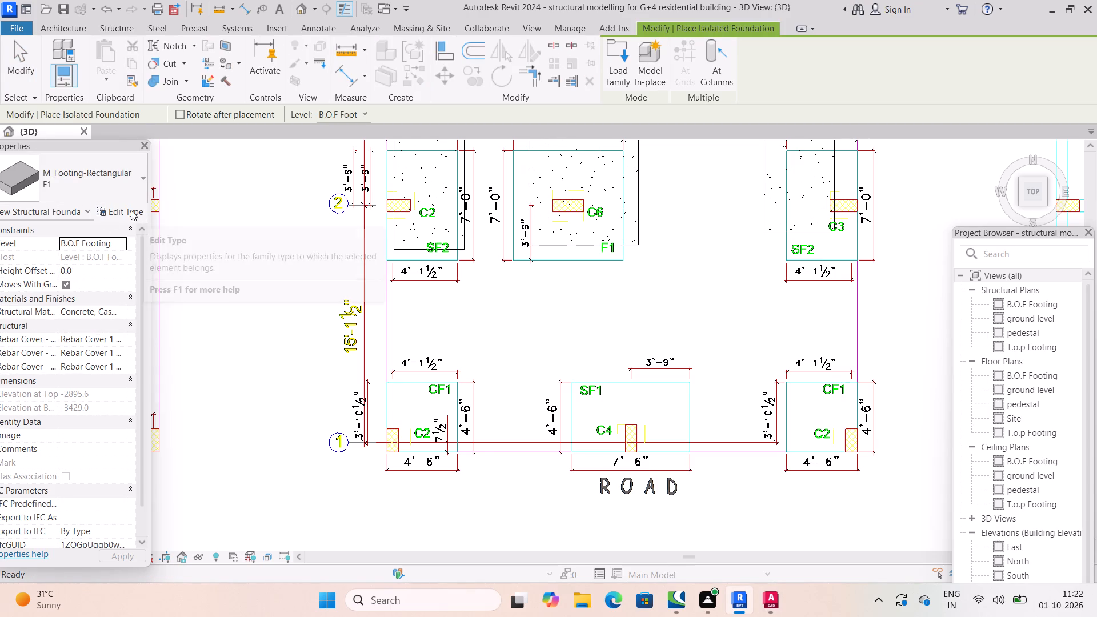
left_click(130, 210)
left_click(886, 184)
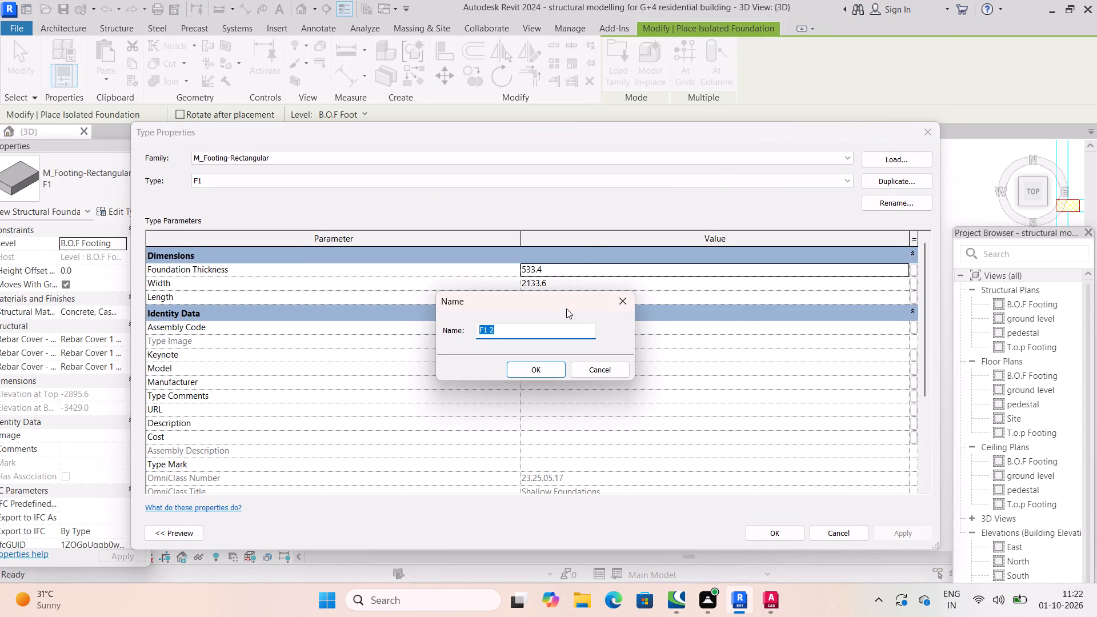
type("CF1")
left_click(540, 370)
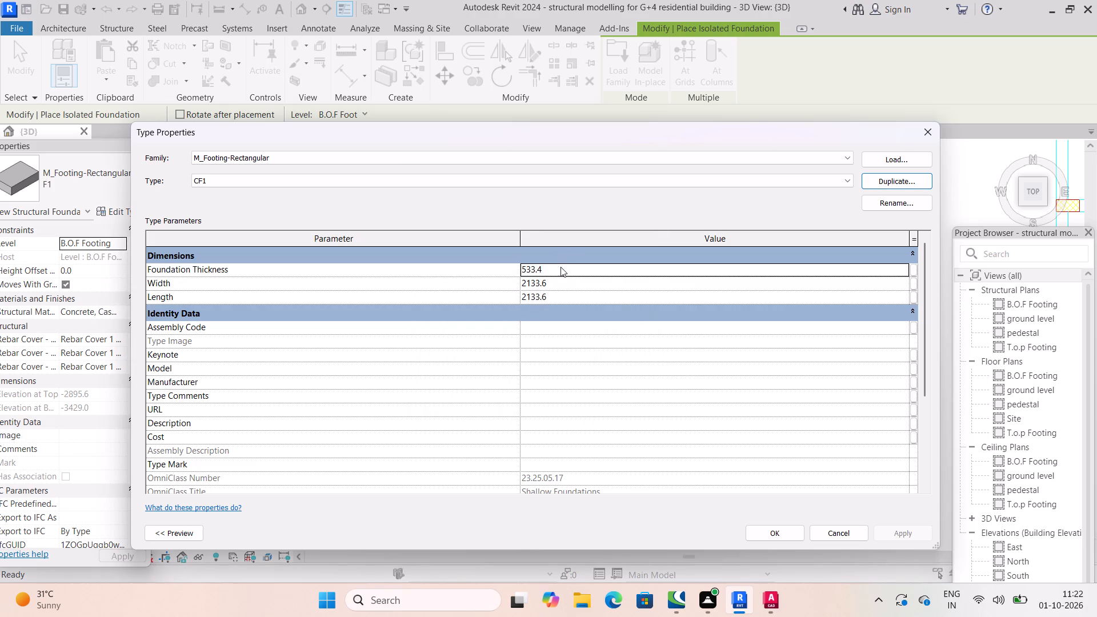
Set the CF1 footing type's foundation thickness to 21", width to 4'6" and length to 4'6", and apply the changes.
left_click(560, 267)
type("21")
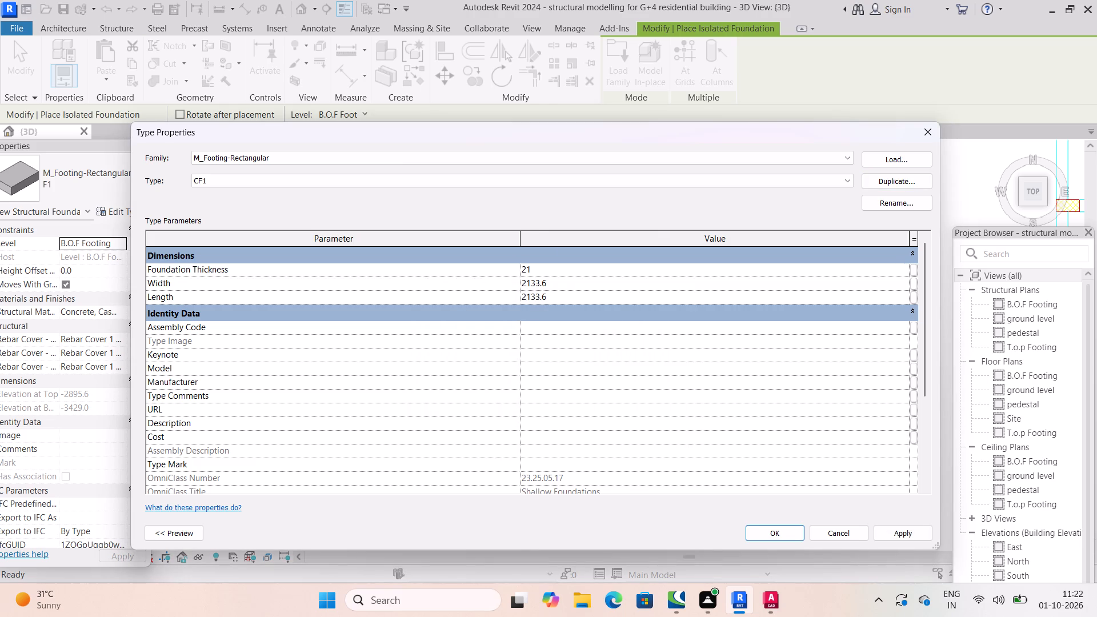
key("shift+quotedbl")
key("Return")
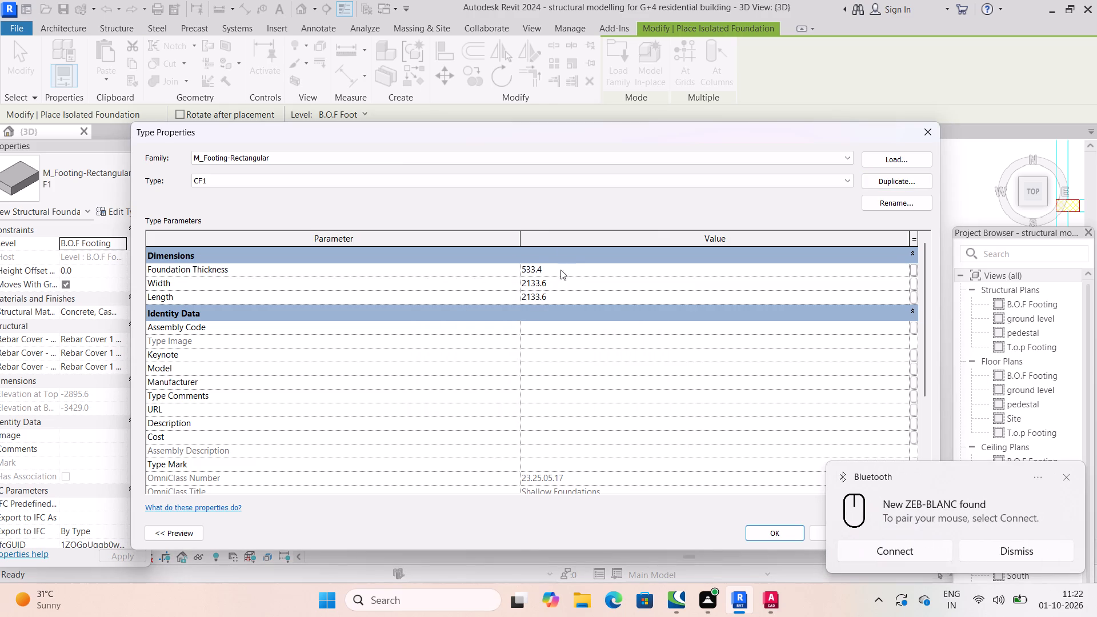
left_click(573, 281)
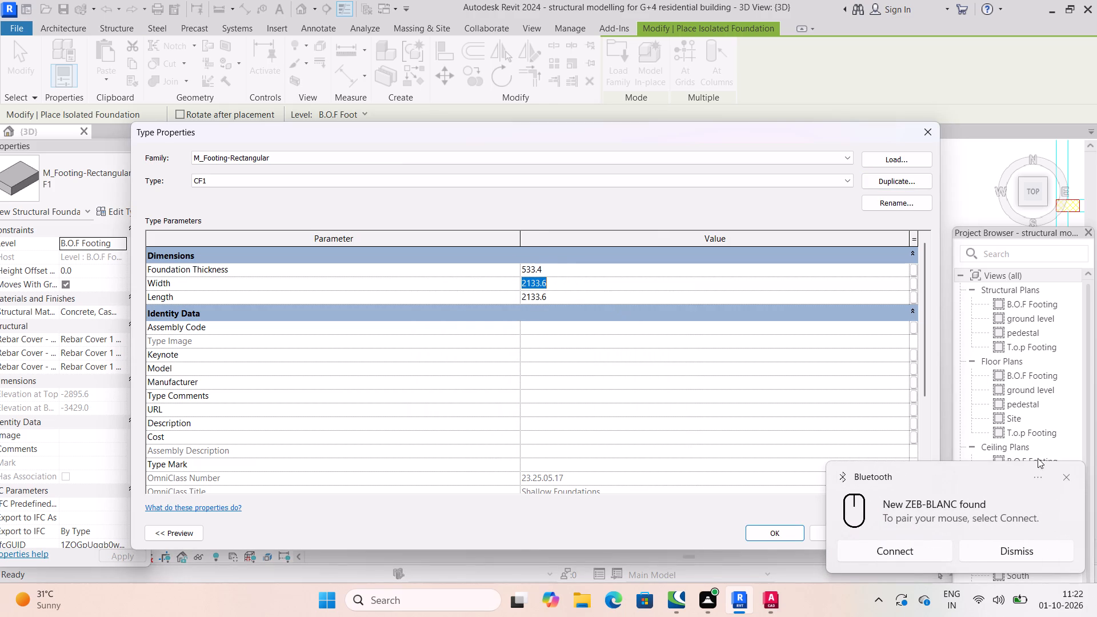
left_click(1032, 556)
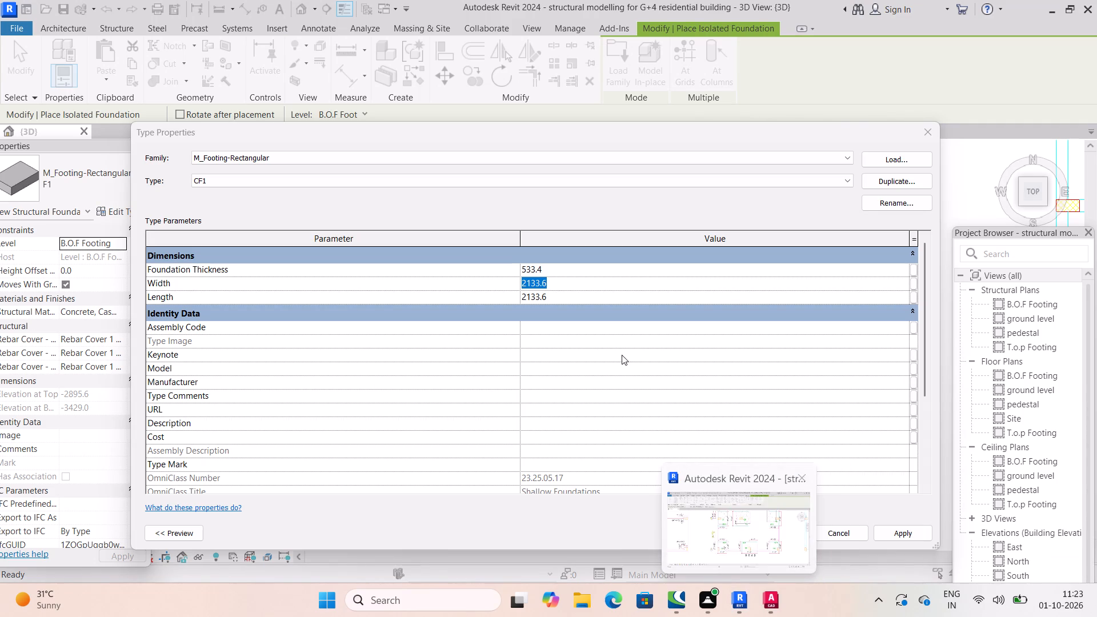
type("4'6\"")
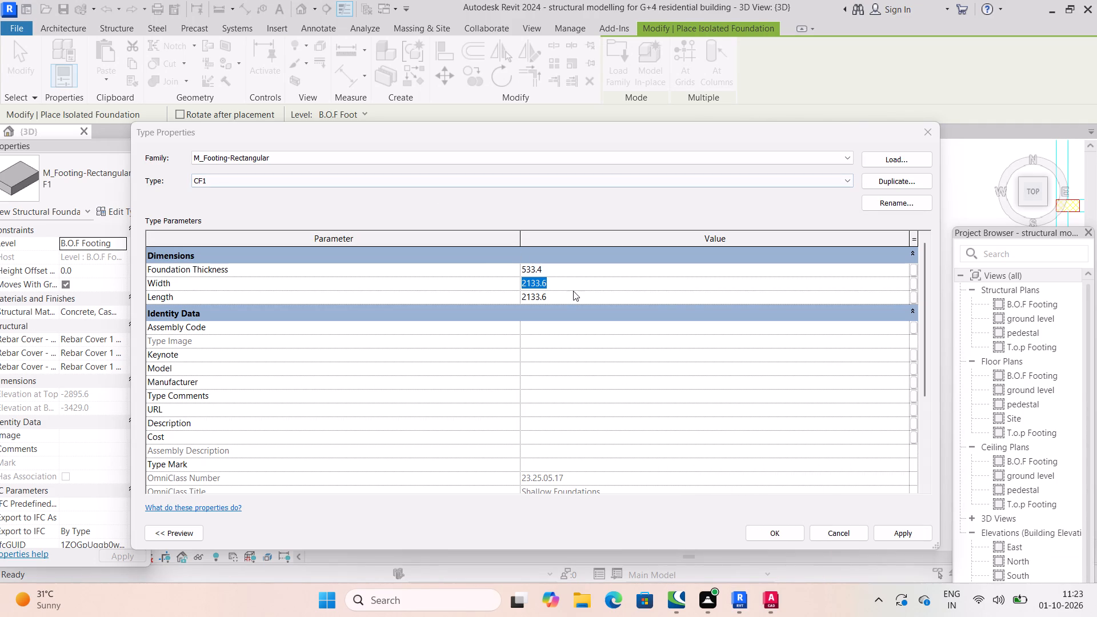
left_click(571, 279)
left_click_drag(570, 284, 554, 282)
double_click(547, 286)
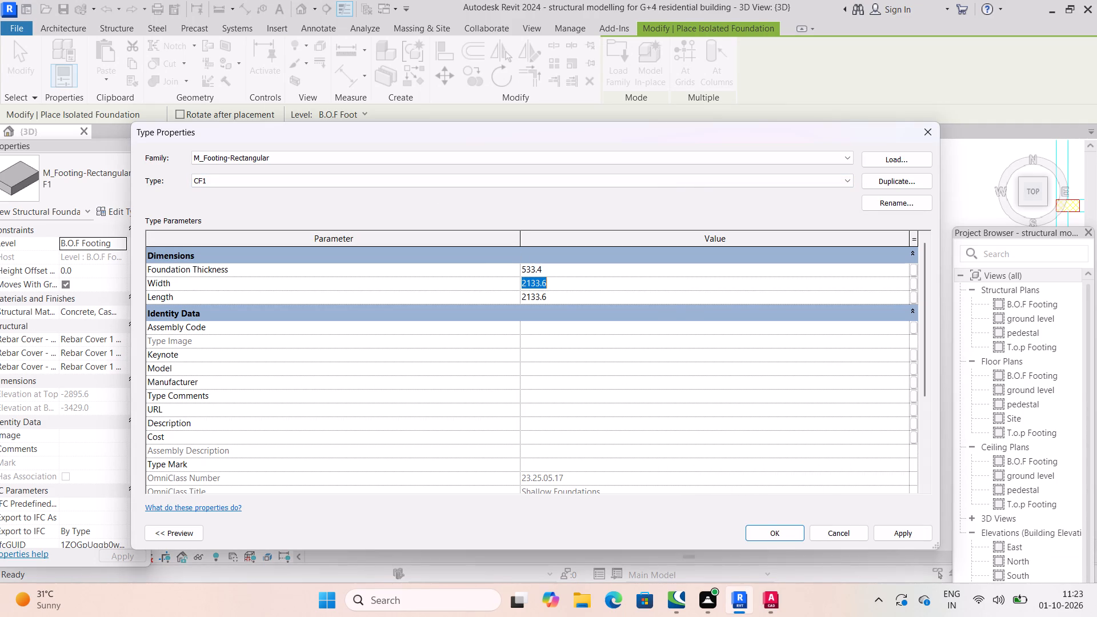
type("4'")
type("6\"")
key("Return")
left_click(564, 301)
type("4'6\"")
key("Return")
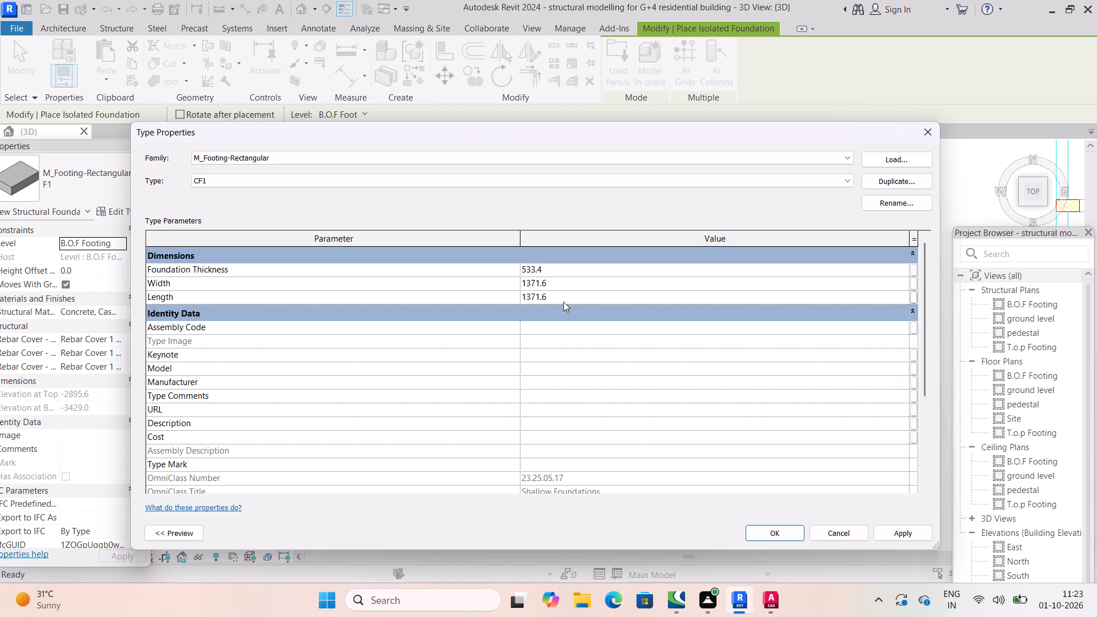
scroll(827, 462, "down", 2)
left_click(911, 537)
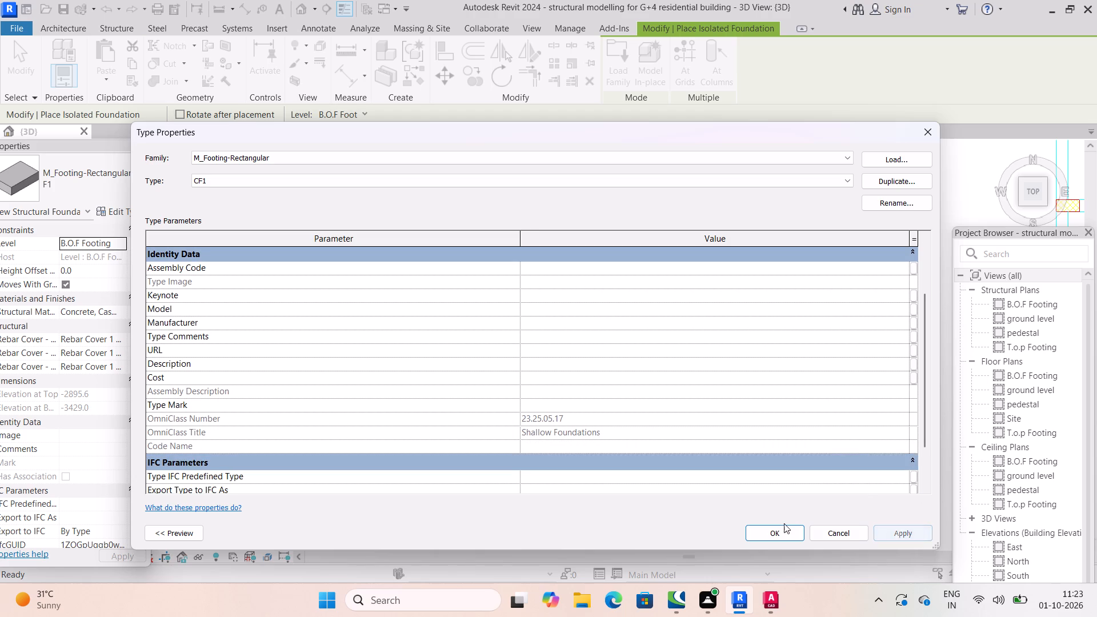
left_click(780, 533)
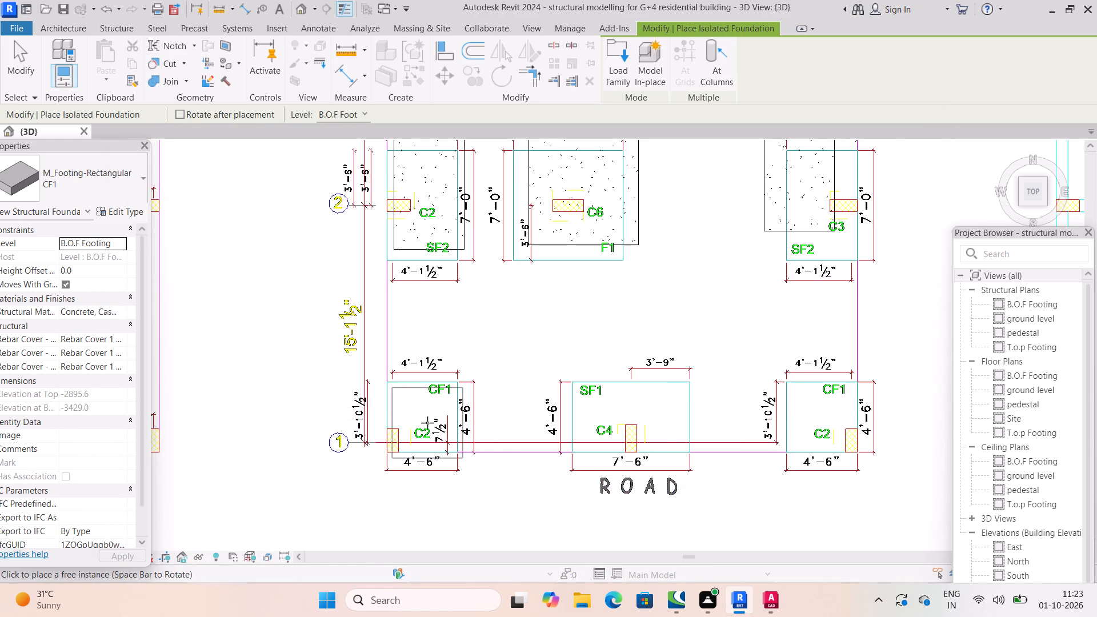
Place two CF1 footings on level B.O.F Footing over the CF1 outlines at the two C2 columns along grid 1, and end placement.
scroll(431, 411, "up", 4)
left_click(431, 411)
middle_click_drag(552, 368, 542, 370)
scroll(552, 368, "down", 1)
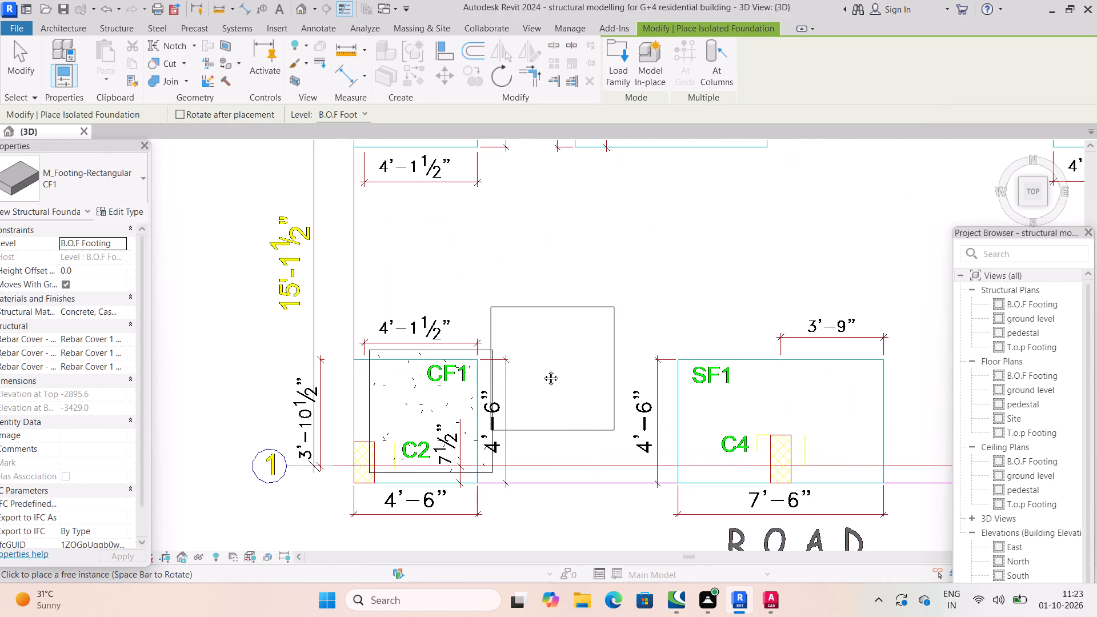
middle_click_drag(542, 370, 351, 459)
scroll(542, 370, "down", 3)
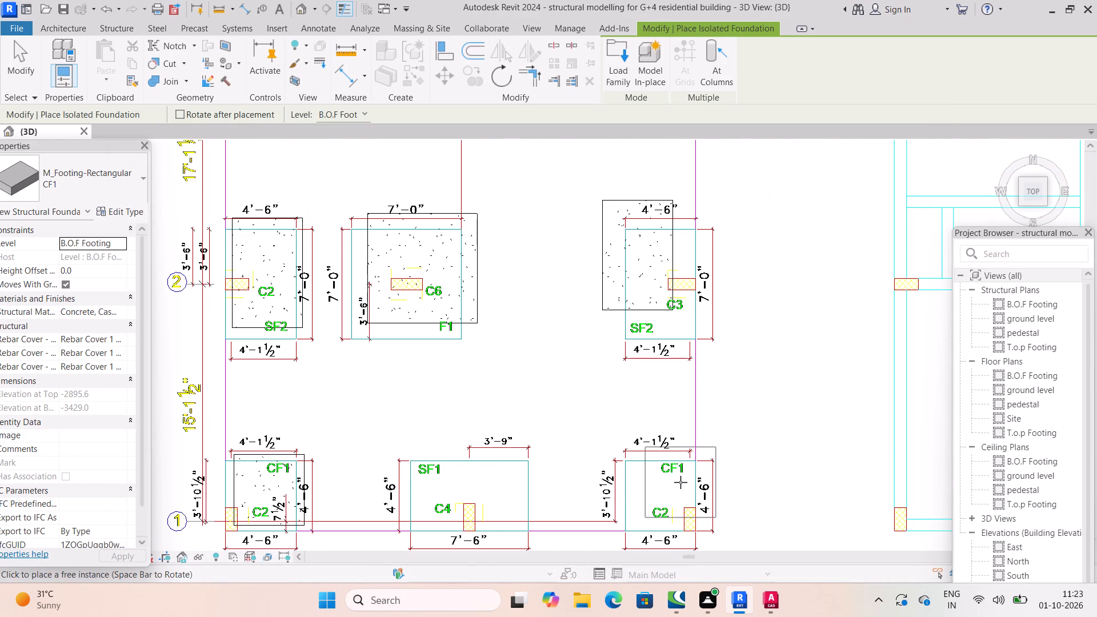
left_click(651, 478)
scroll(670, 472, "down", 3)
middle_click_drag(670, 472, 691, 458)
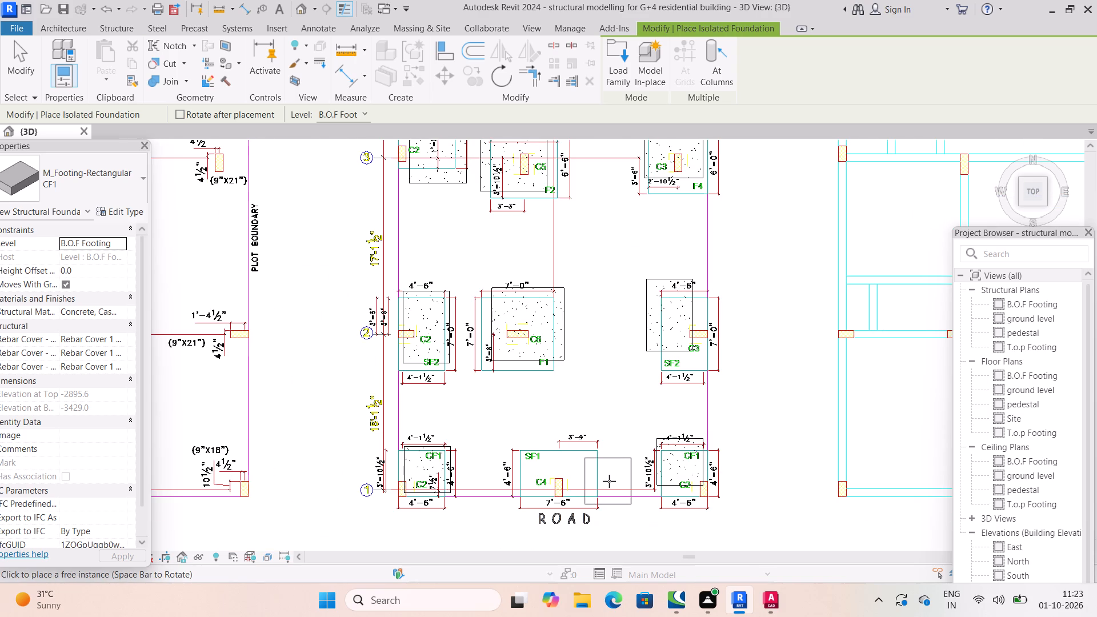
key("Escape")
key("Escape")
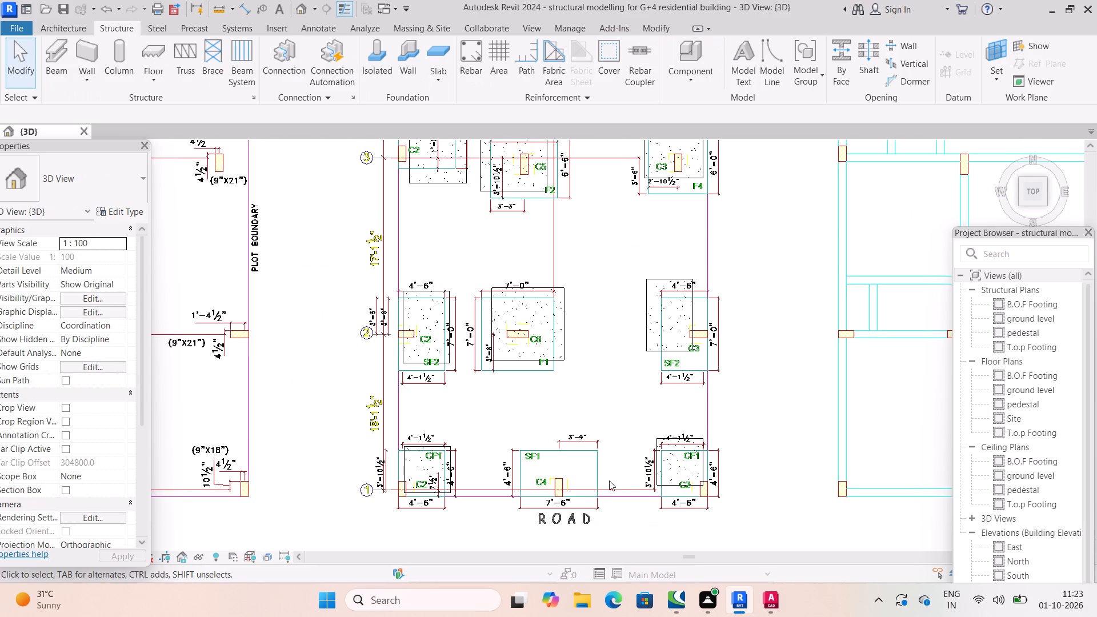
Start an isolated footing with the CF1 rectangular footing type and duplicate that type as SF1.
scroll(592, 463, "up", 2)
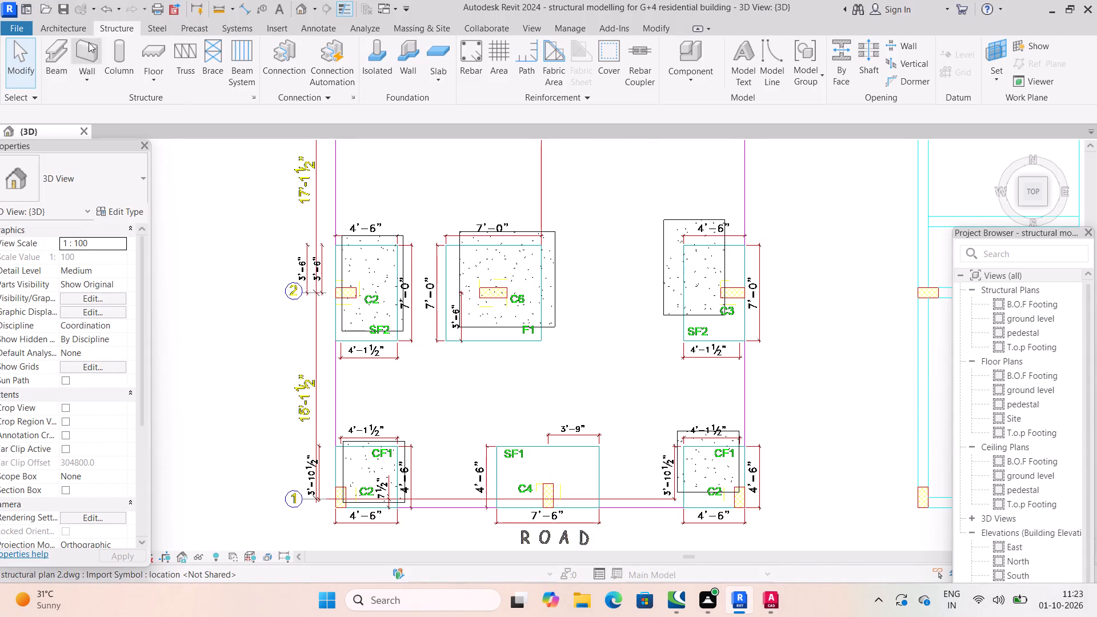
left_click(367, 61)
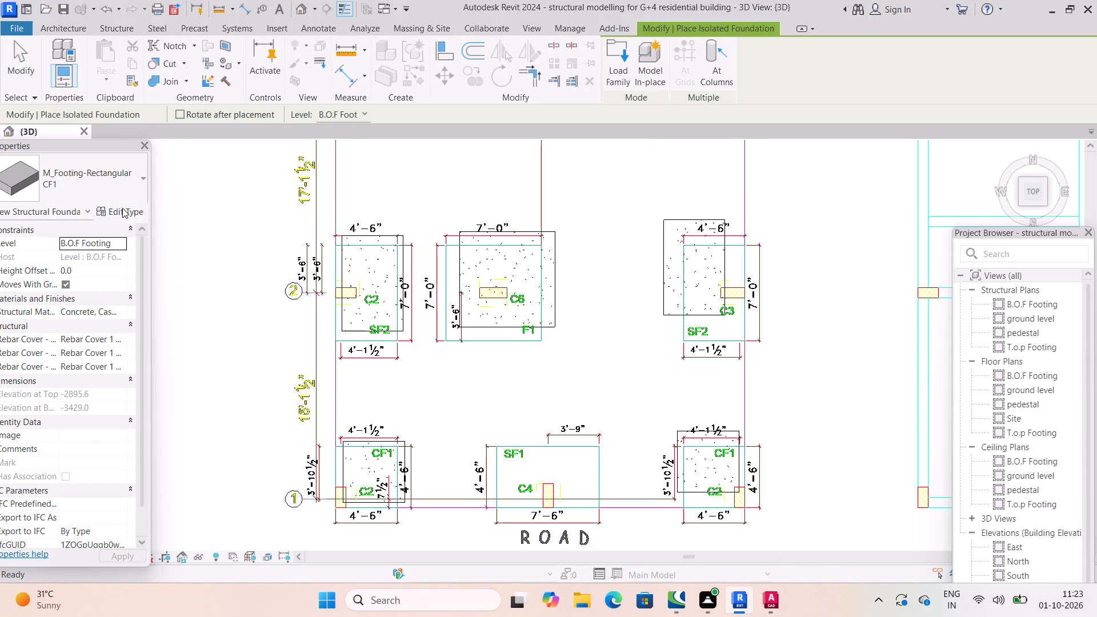
left_click(122, 208)
left_click(916, 181)
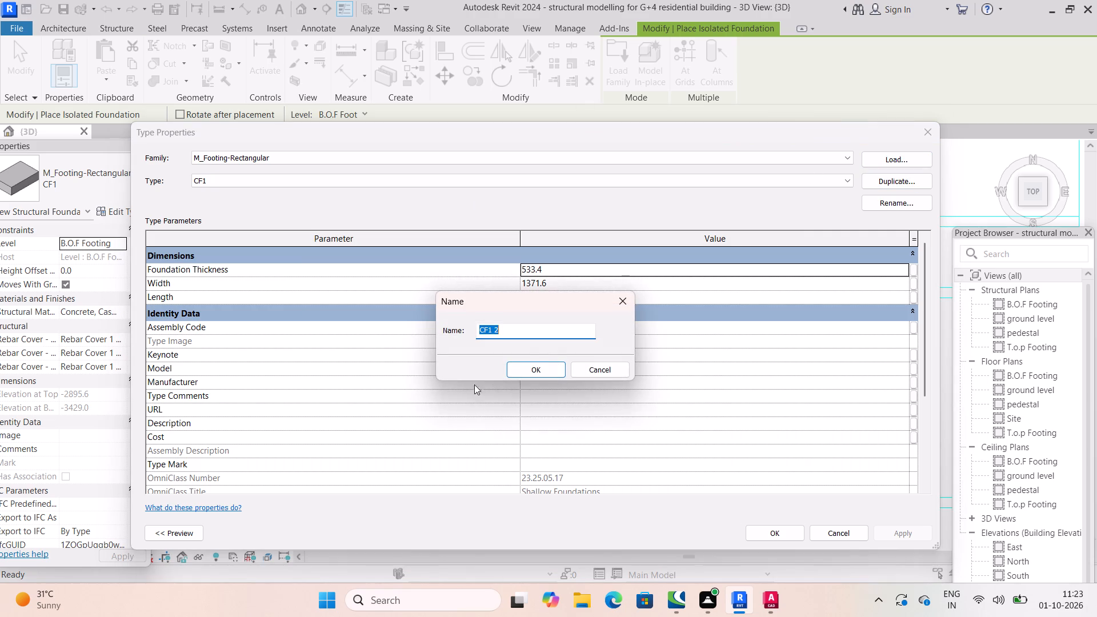
type("SF1")
left_click(535, 373)
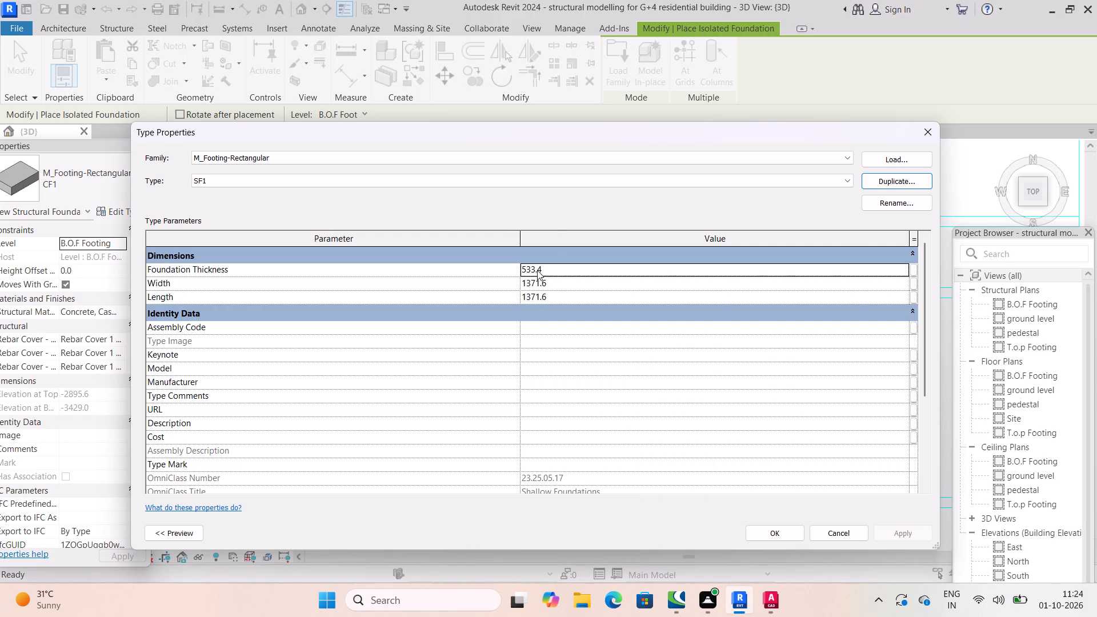
Set the SF1 footing type's foundation thickness to 24", width to 4'6" and length to 7'6", and apply the changes.
left_click(550, 269)
type("24\"")
key("Return")
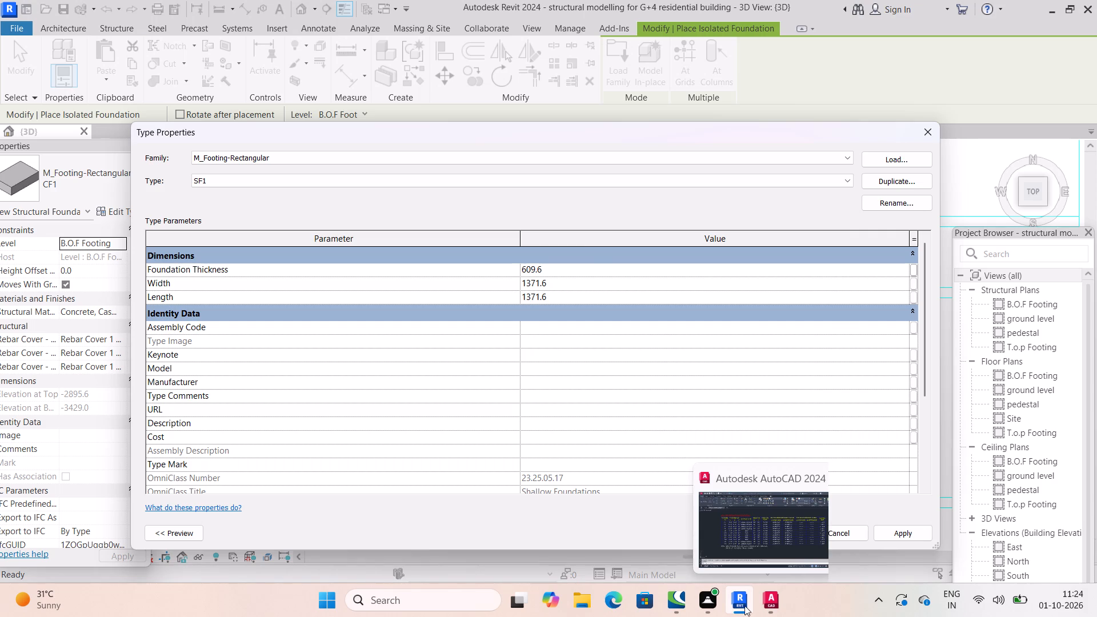
left_click(568, 285)
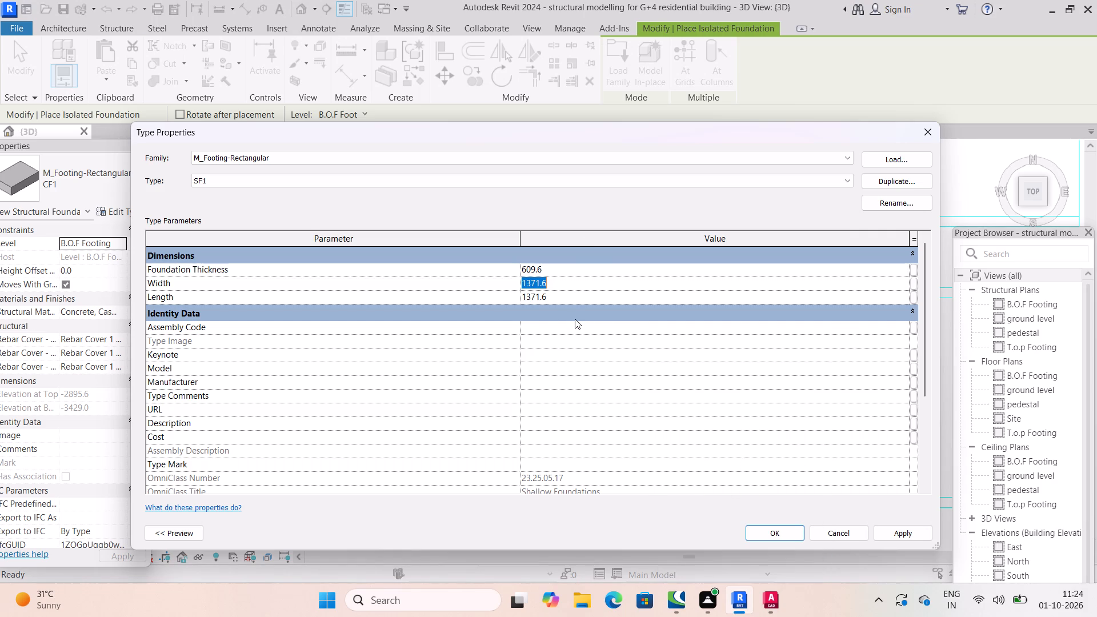
type("4'")
type("6\"")
key("Return")
left_click(574, 298)
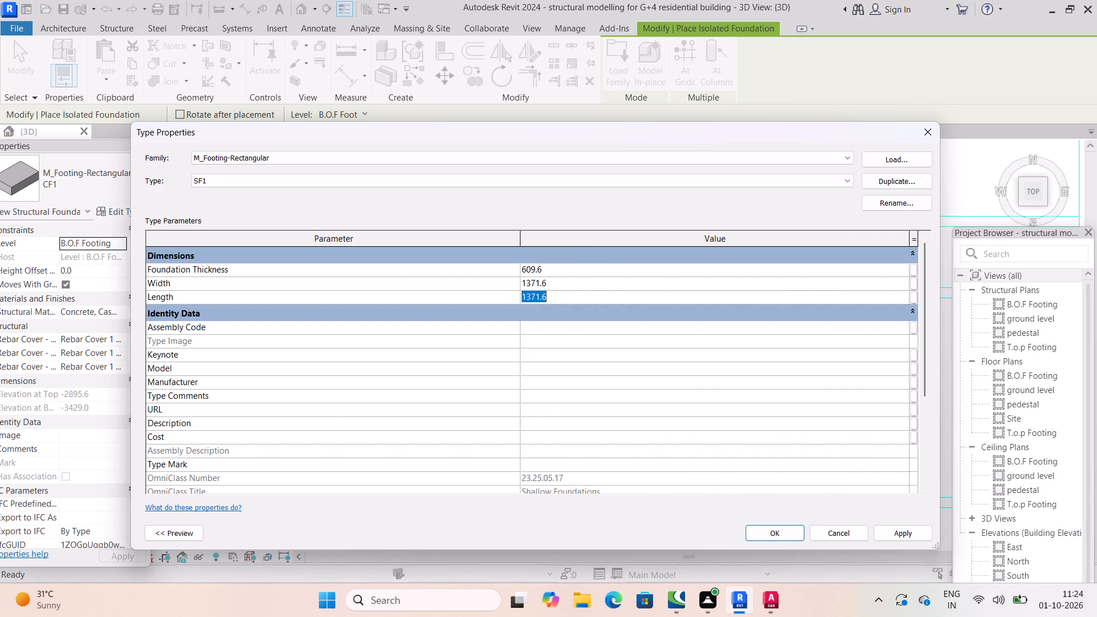
type("7'6\"")
key("Return")
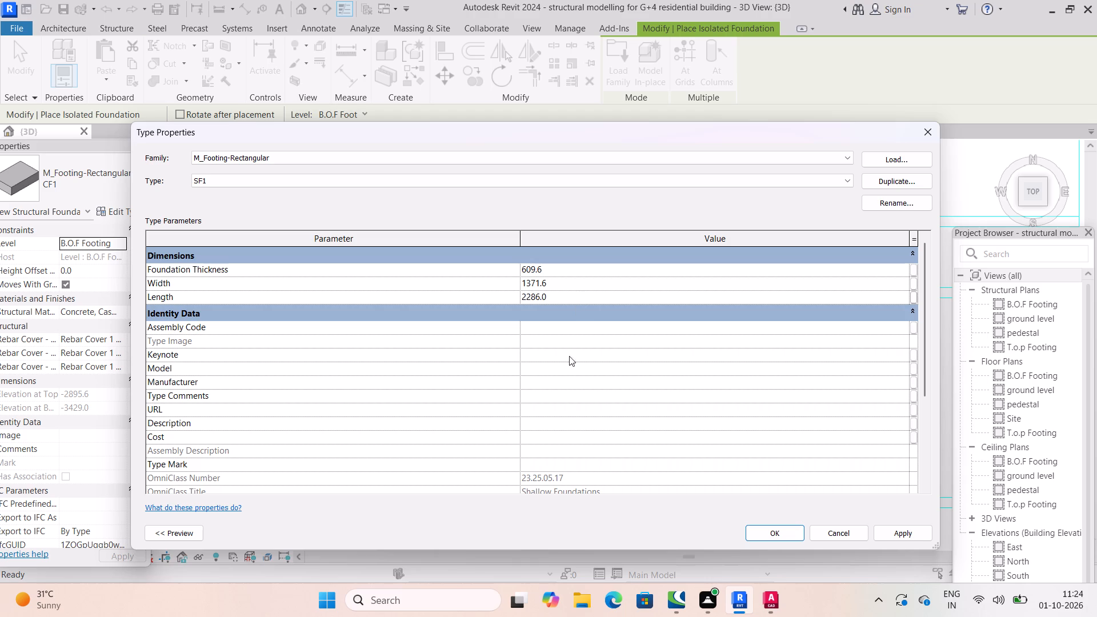
left_click(916, 528)
left_click(791, 534)
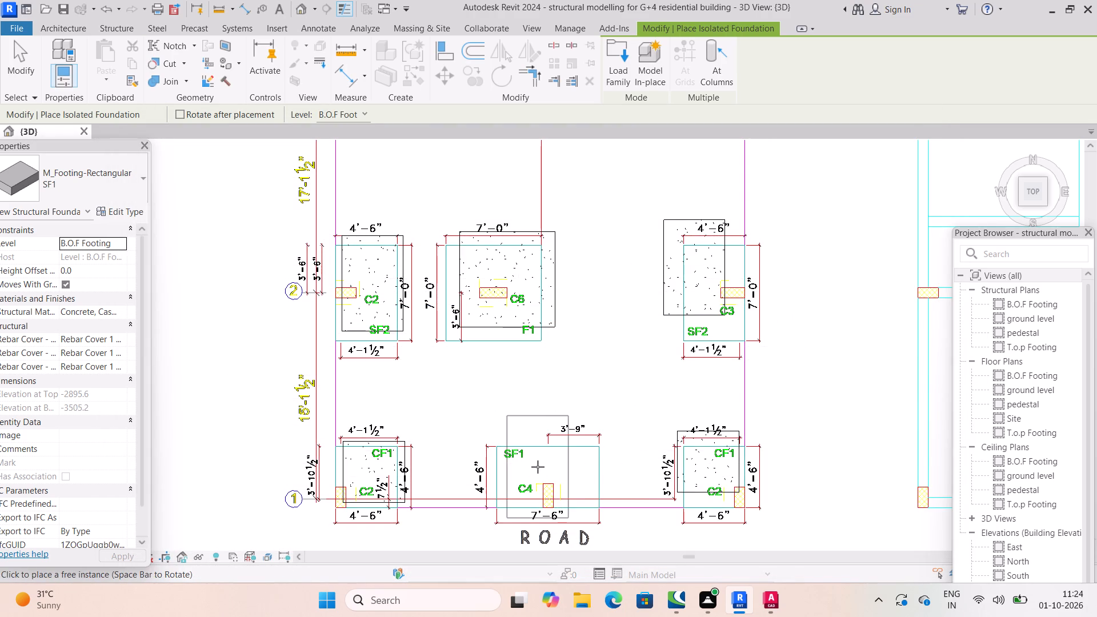
Place one rotated SF1 footing on level B.O.F Footing over the SF1 outline at column C4 on grid 1, and end placement.
key("space")
scroll(548, 485, "up", 4)
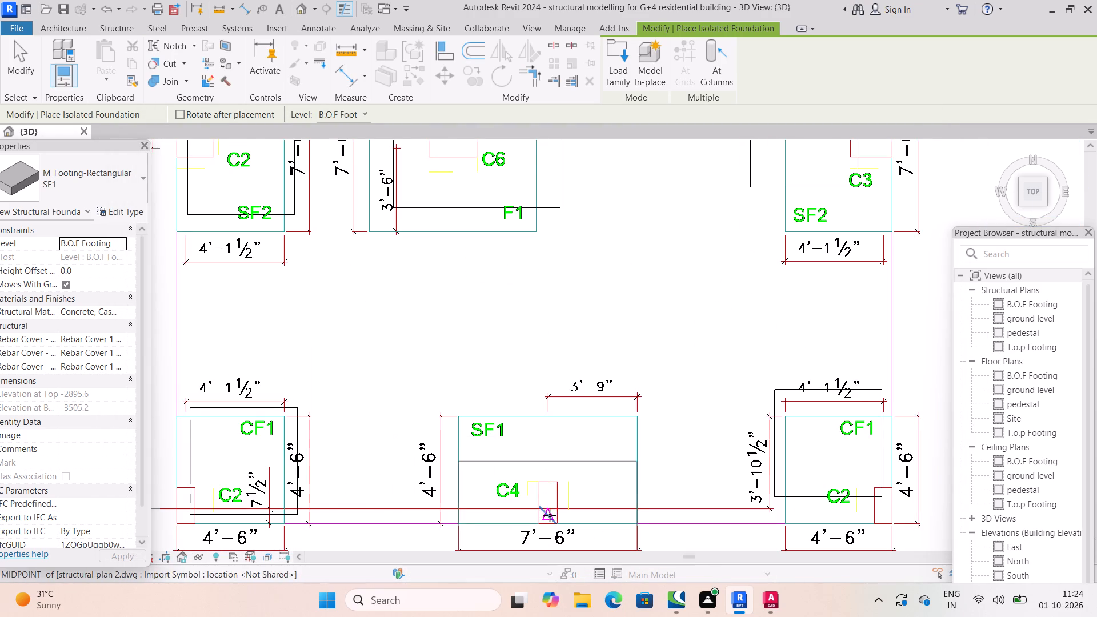
middle_click_drag(548, 476, 525, 335)
scroll(541, 459, "down", 1)
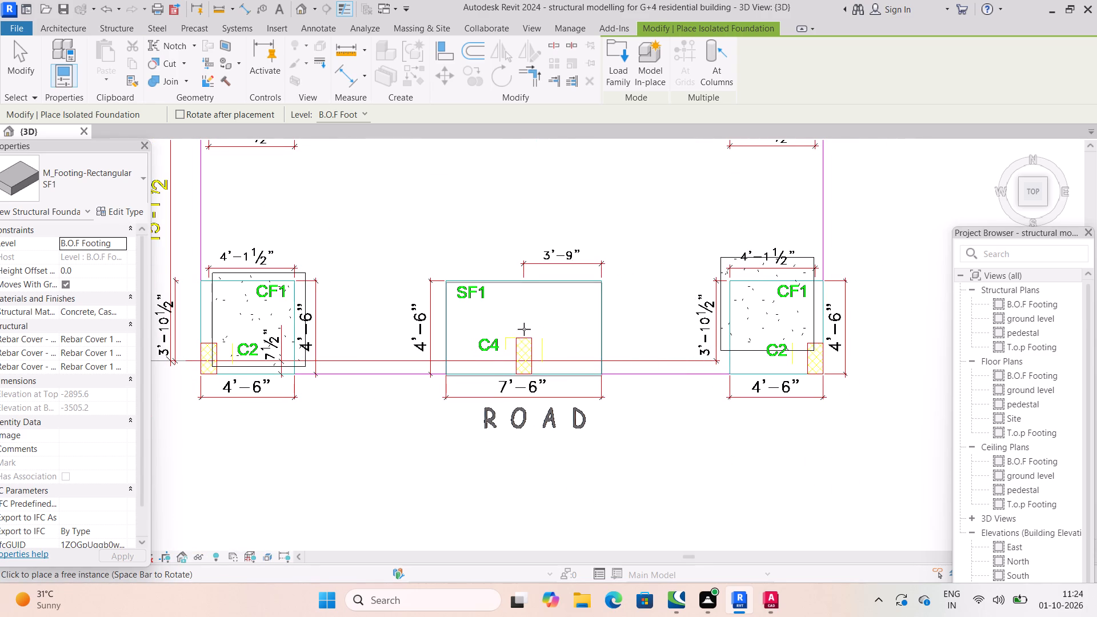
left_click(542, 311)
scroll(568, 324, "down", 5)
scroll(580, 385, "down", 3)
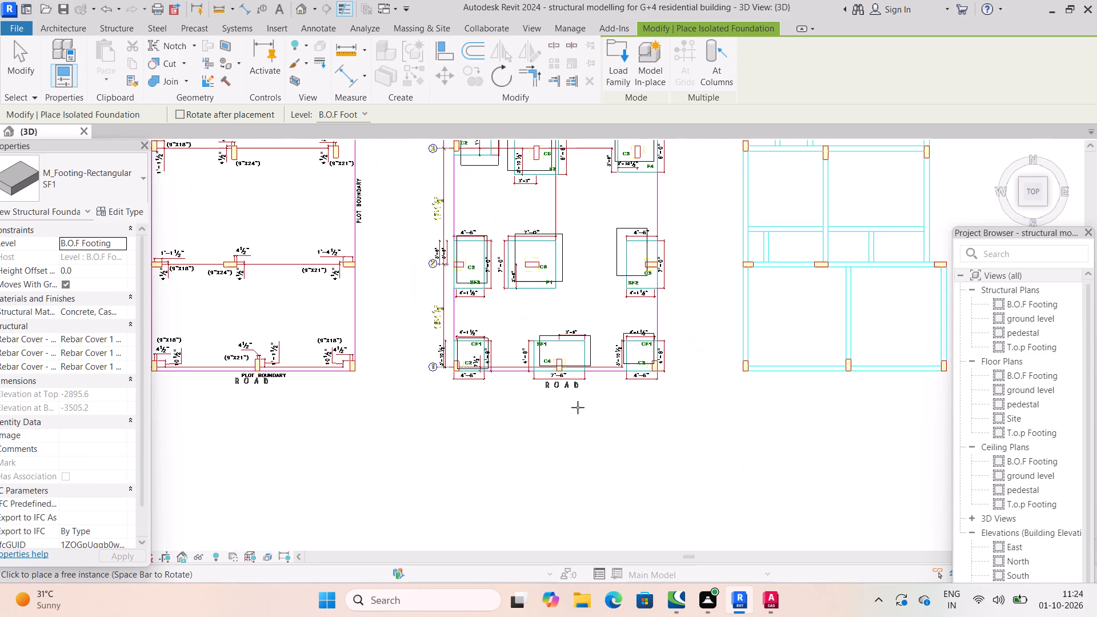
key("Escape")
key("Escape")
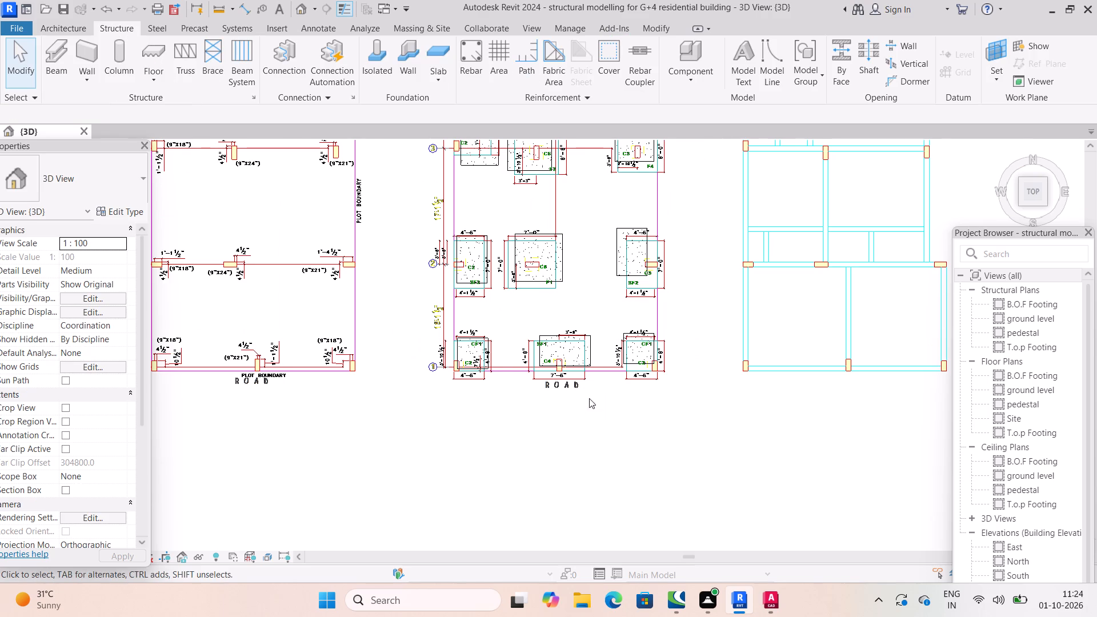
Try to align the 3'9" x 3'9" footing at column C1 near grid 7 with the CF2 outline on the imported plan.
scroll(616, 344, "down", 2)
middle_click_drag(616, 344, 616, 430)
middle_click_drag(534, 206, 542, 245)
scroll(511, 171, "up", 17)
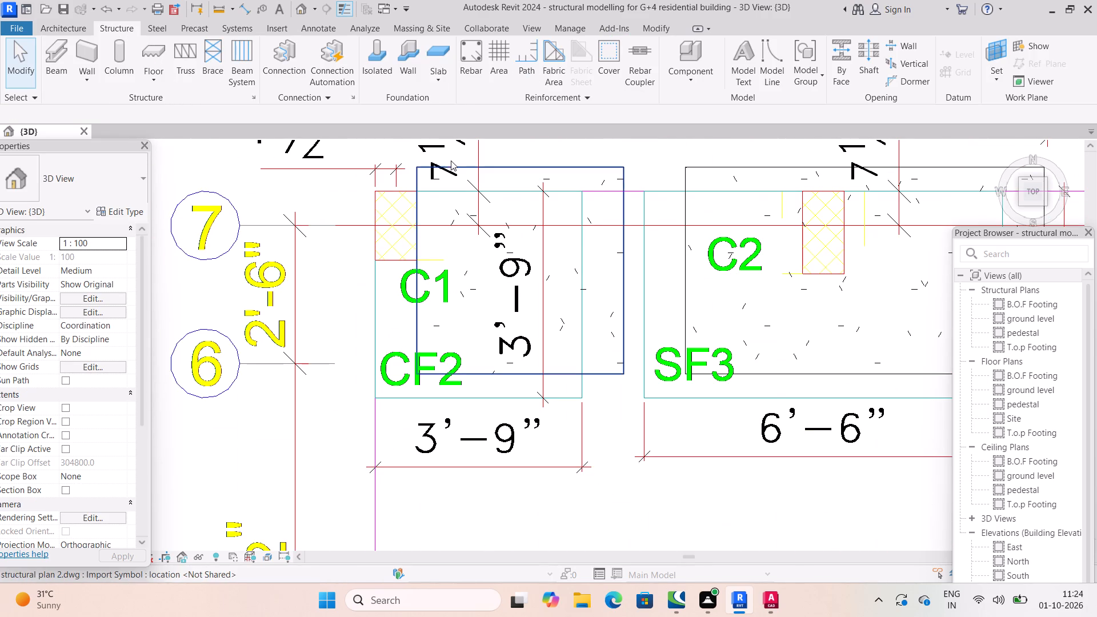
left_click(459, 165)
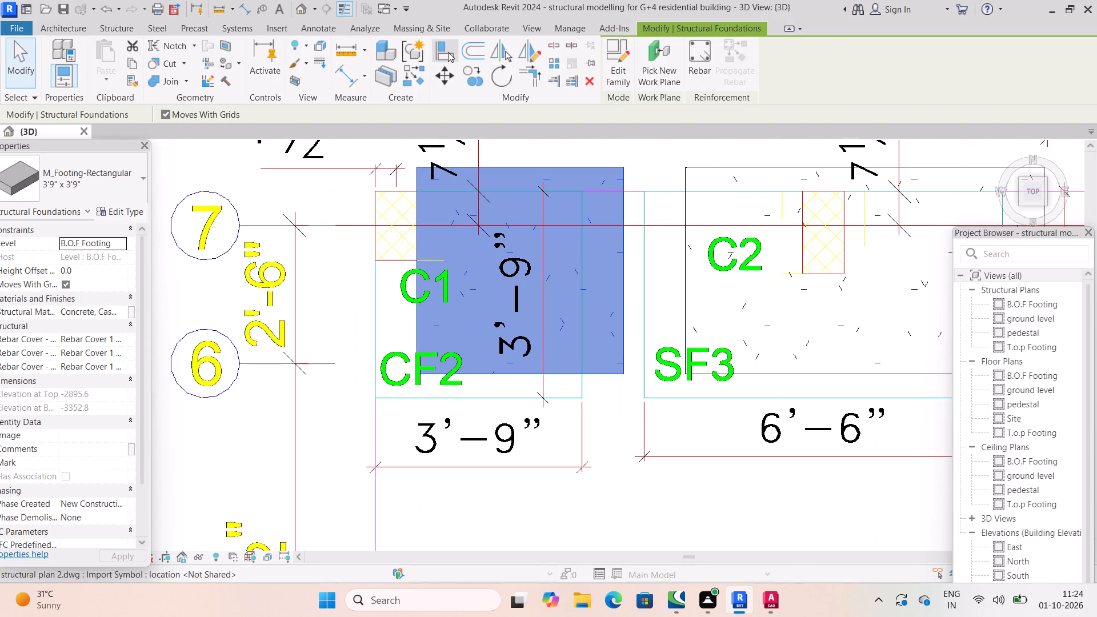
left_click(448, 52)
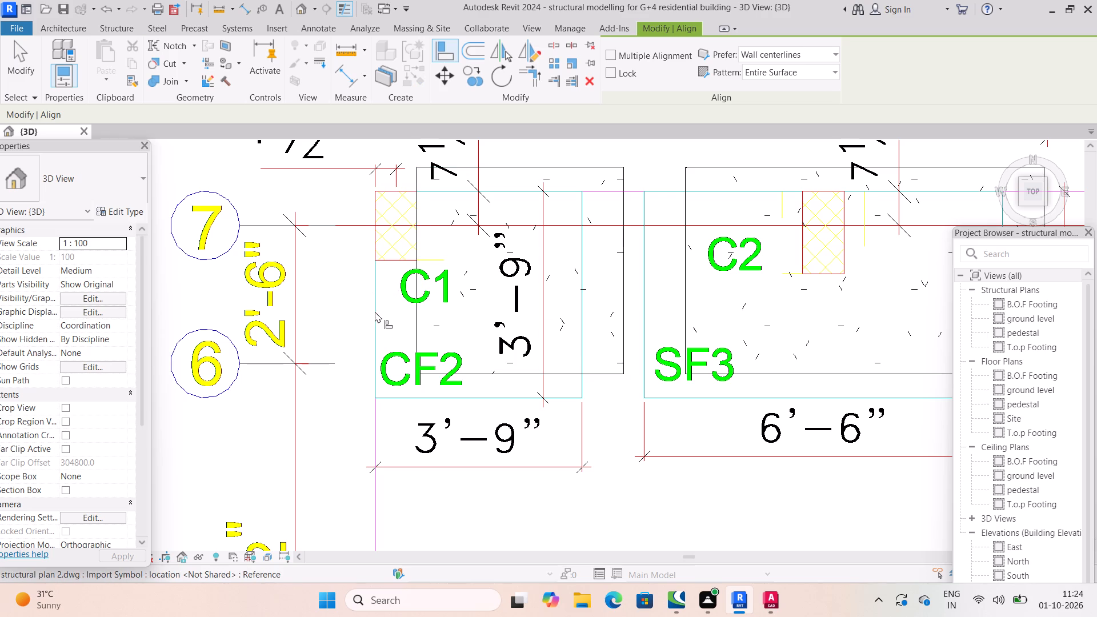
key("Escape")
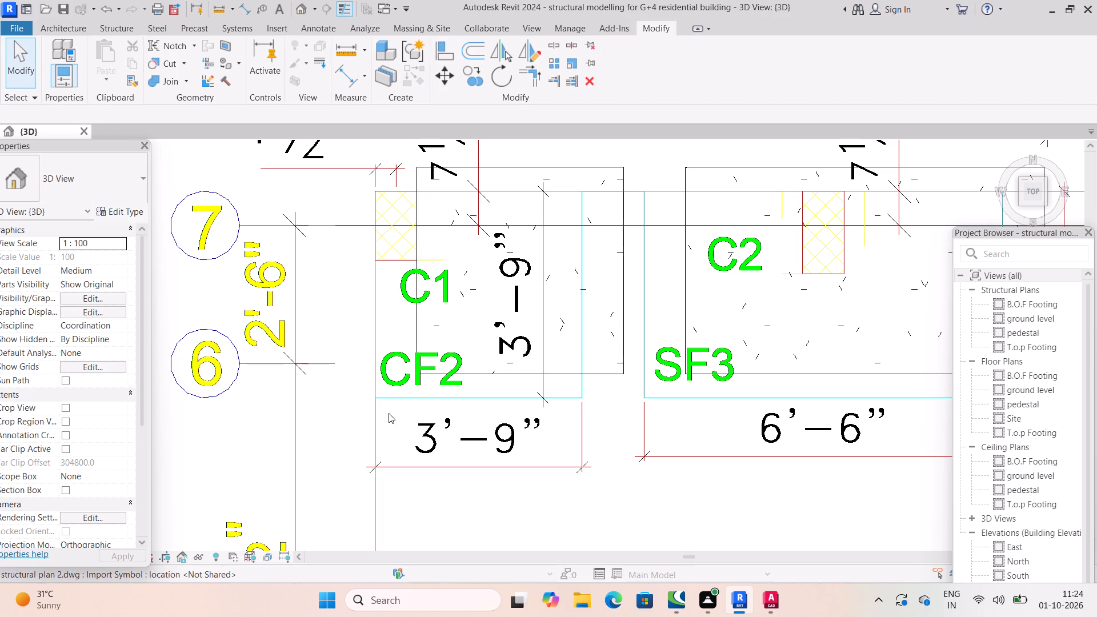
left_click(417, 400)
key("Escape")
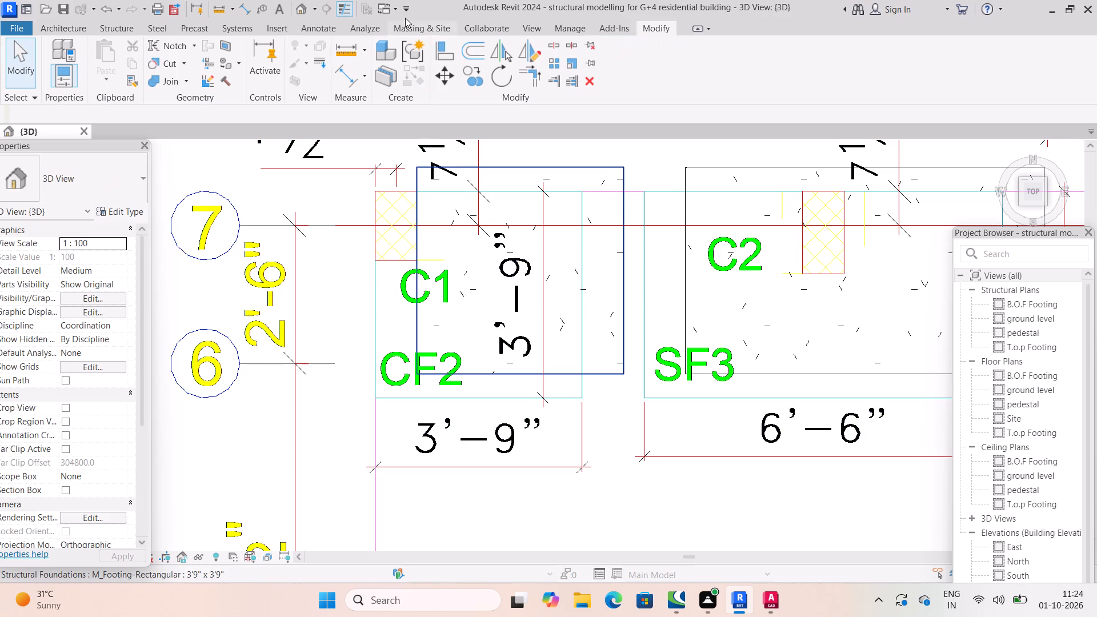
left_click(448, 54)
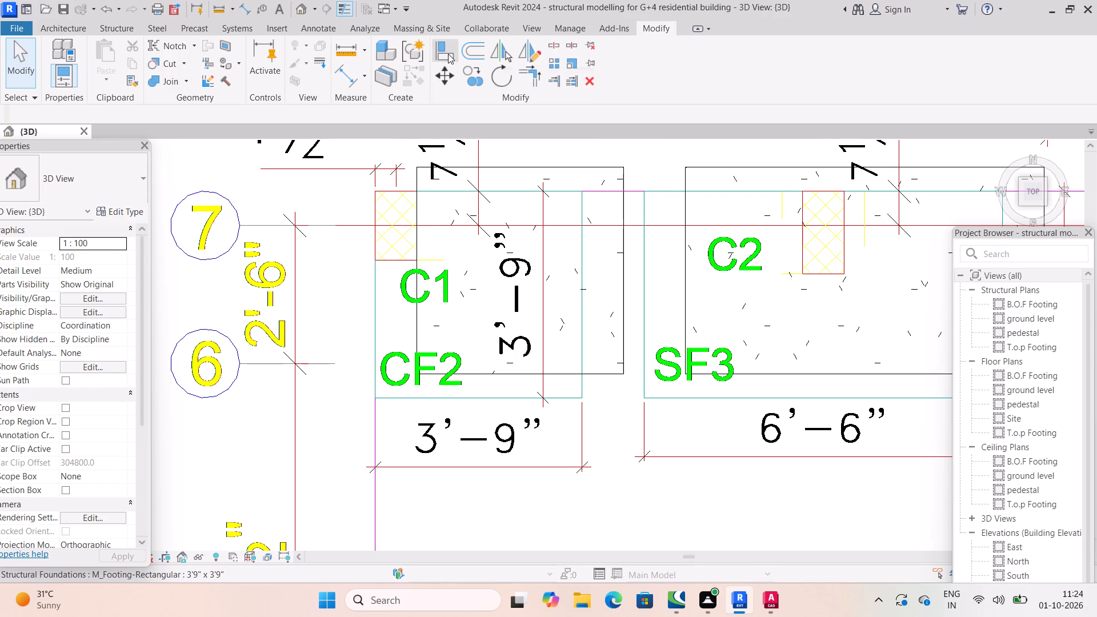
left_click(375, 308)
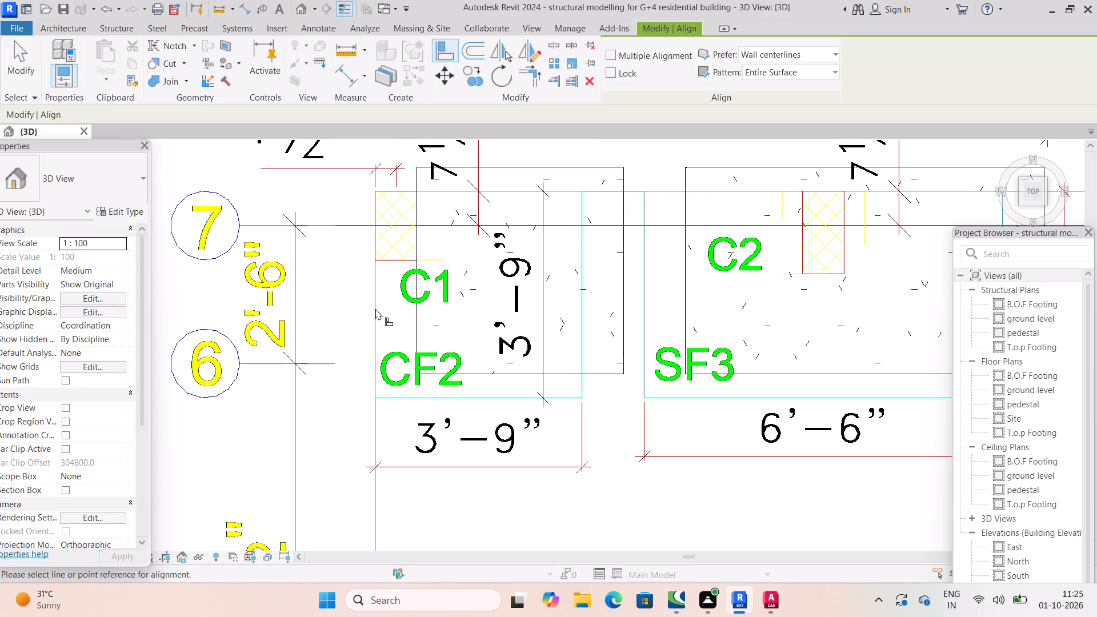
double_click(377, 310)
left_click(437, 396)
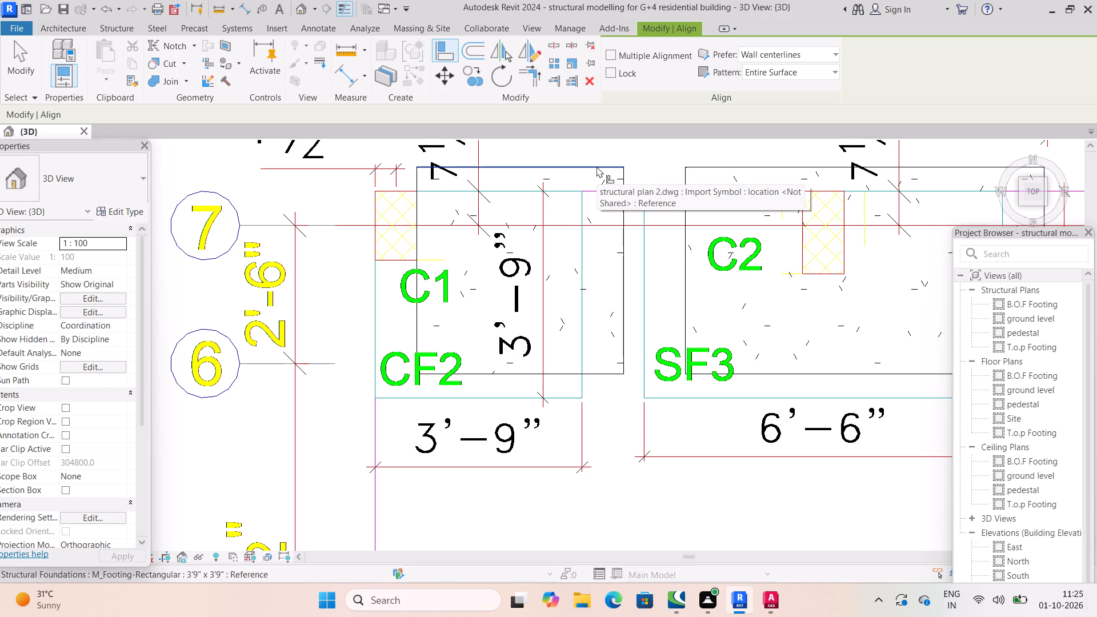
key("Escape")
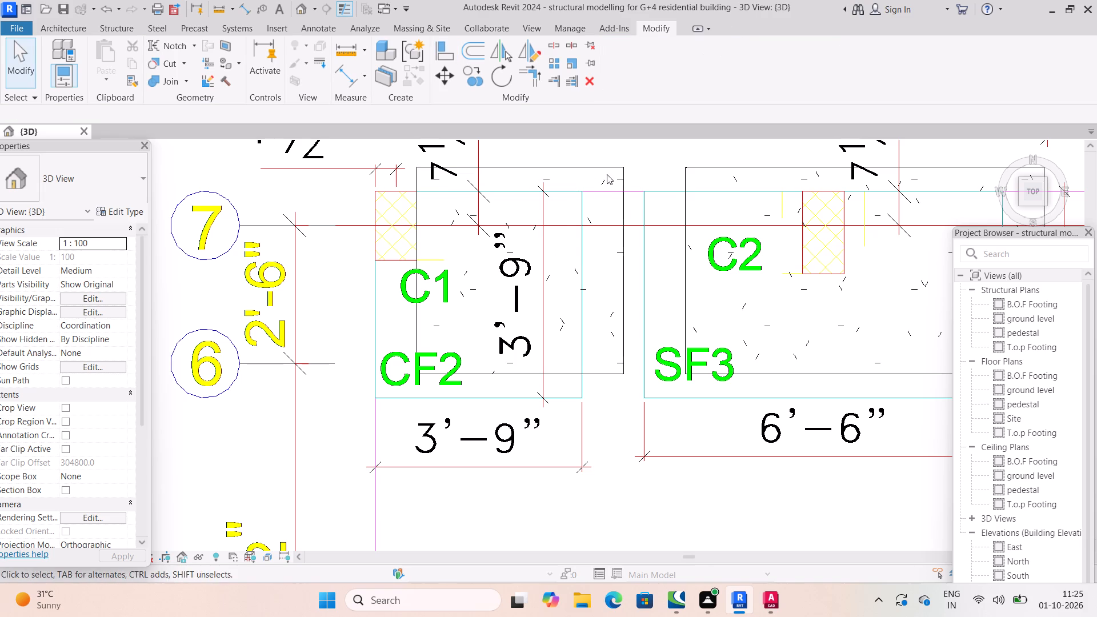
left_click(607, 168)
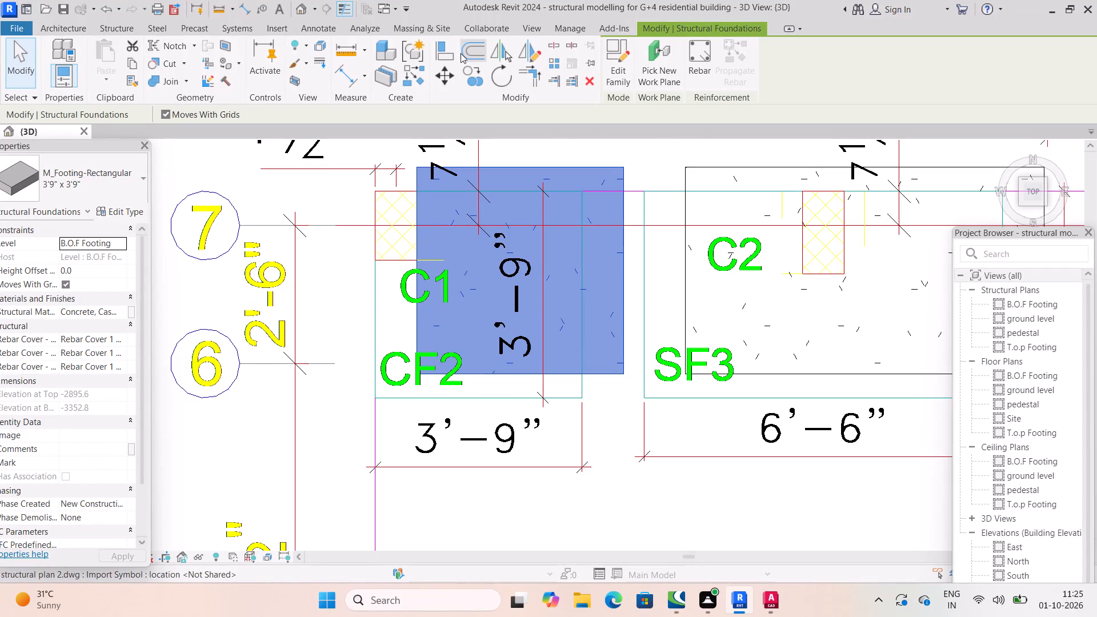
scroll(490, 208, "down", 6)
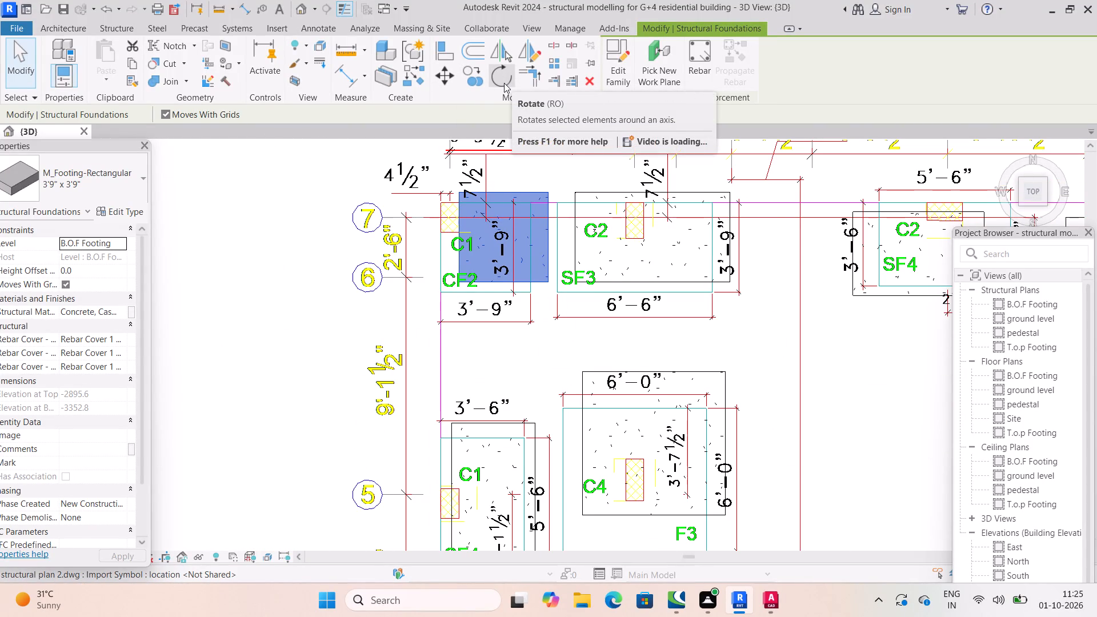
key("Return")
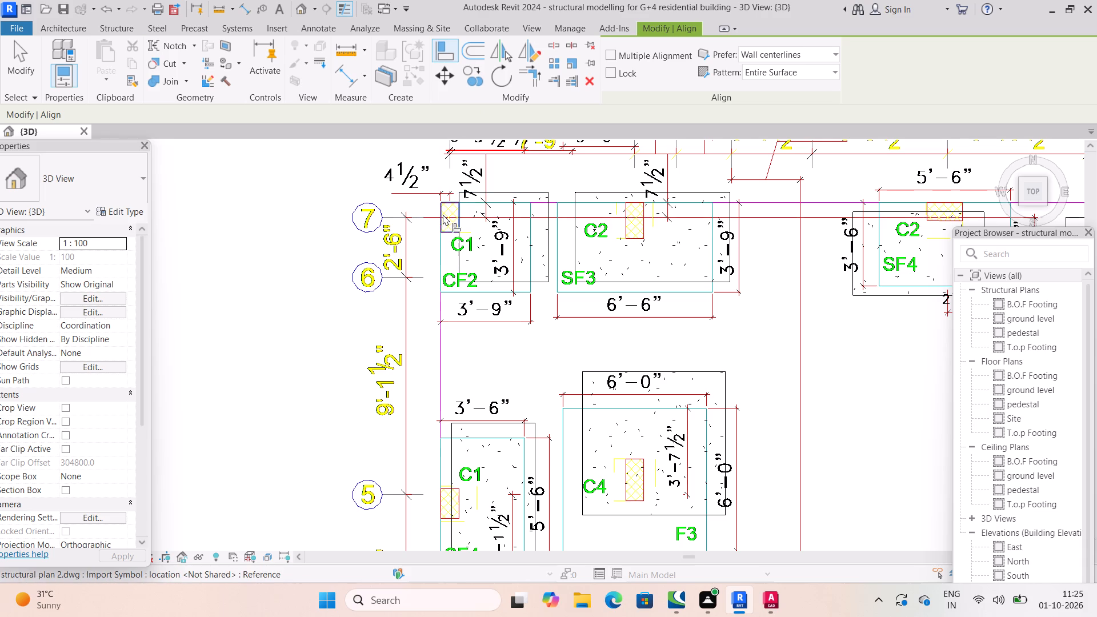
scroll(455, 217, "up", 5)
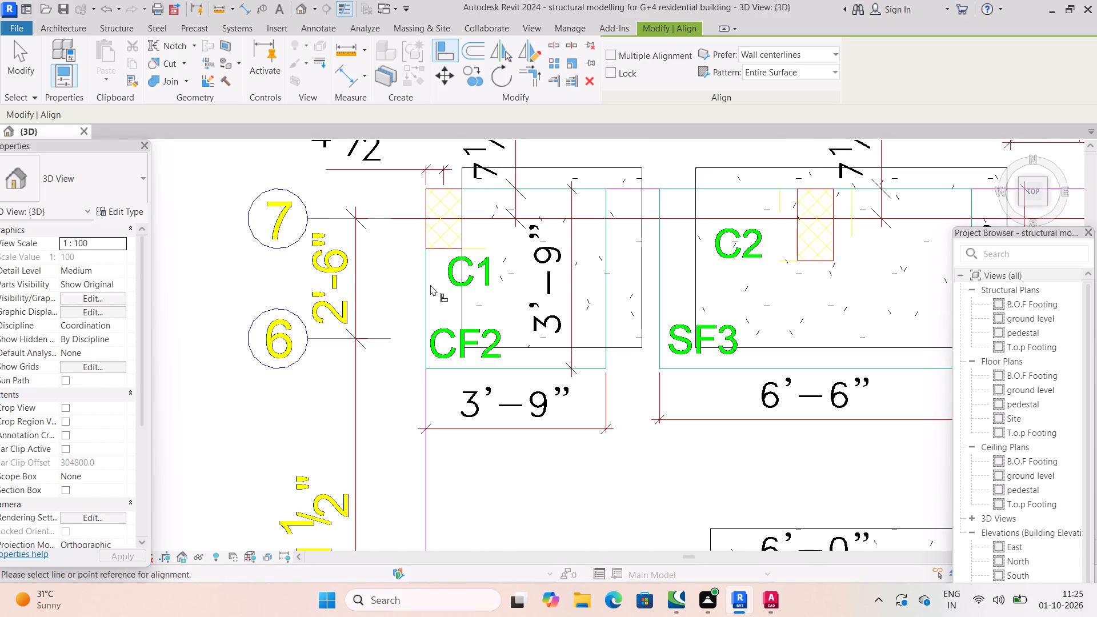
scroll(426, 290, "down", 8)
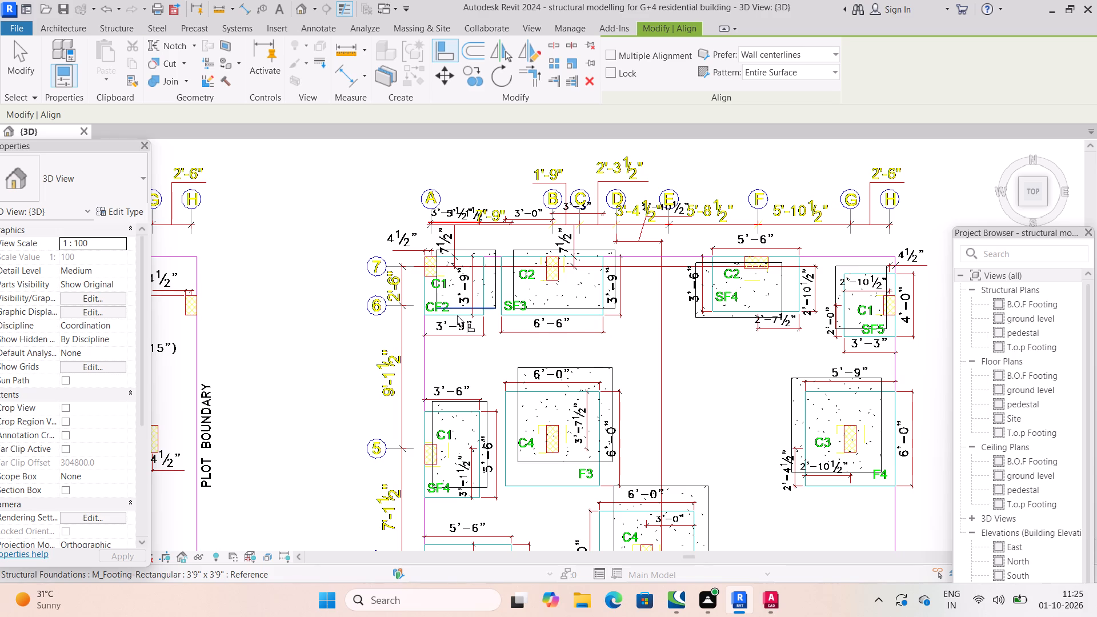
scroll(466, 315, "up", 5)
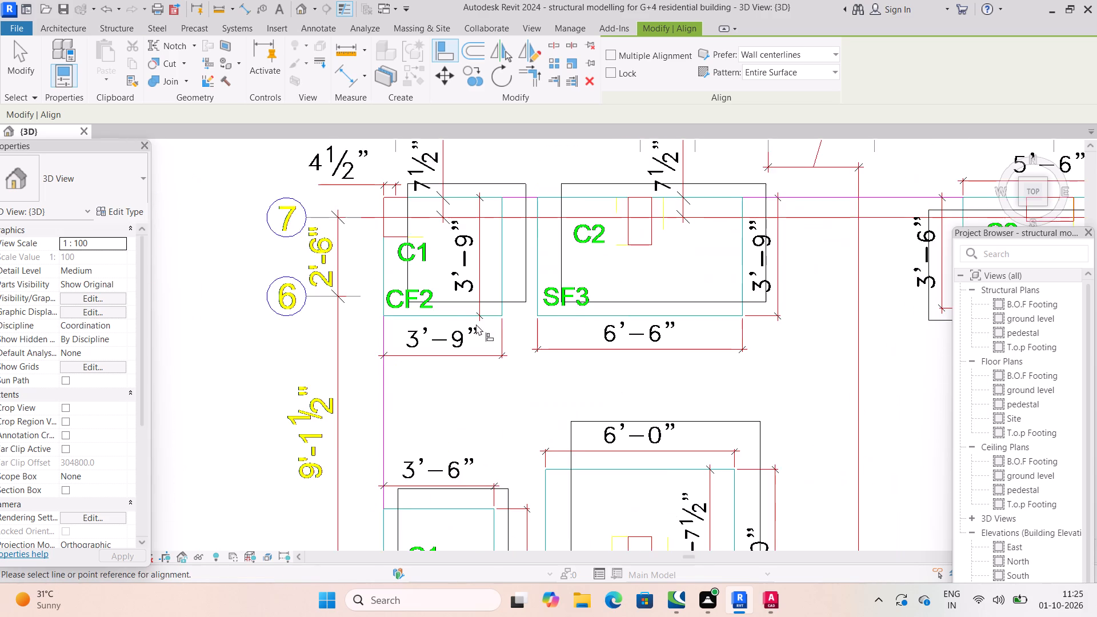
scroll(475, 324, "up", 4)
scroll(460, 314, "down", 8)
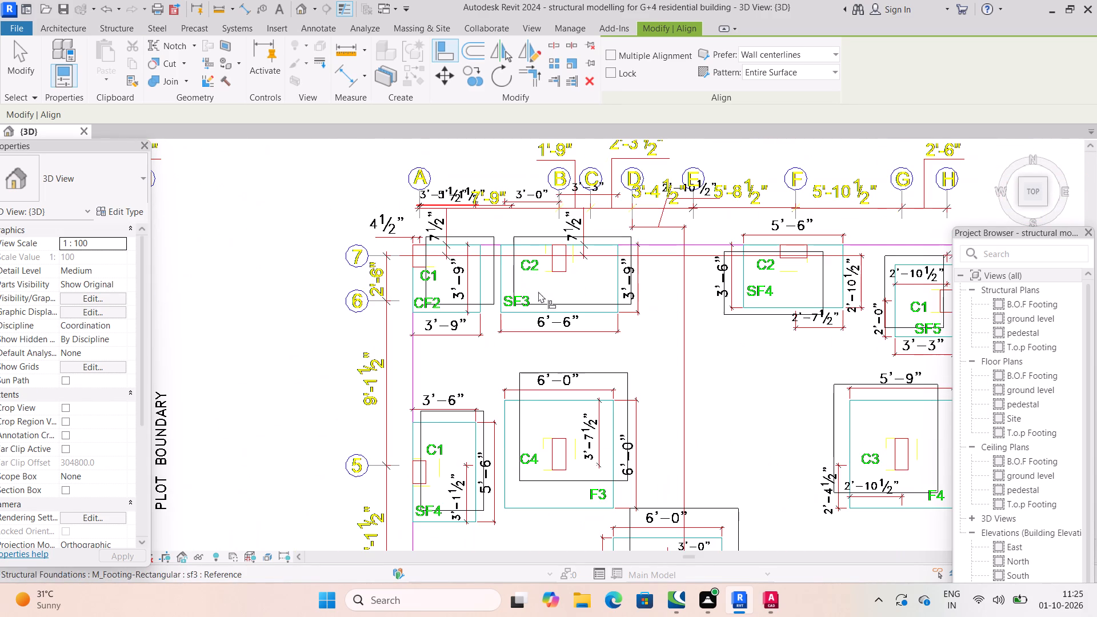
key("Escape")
Open the T.o.p Footing structural plan and examine the CF2 footing against its outline at column C1.
scroll(705, 301, "down", 2)
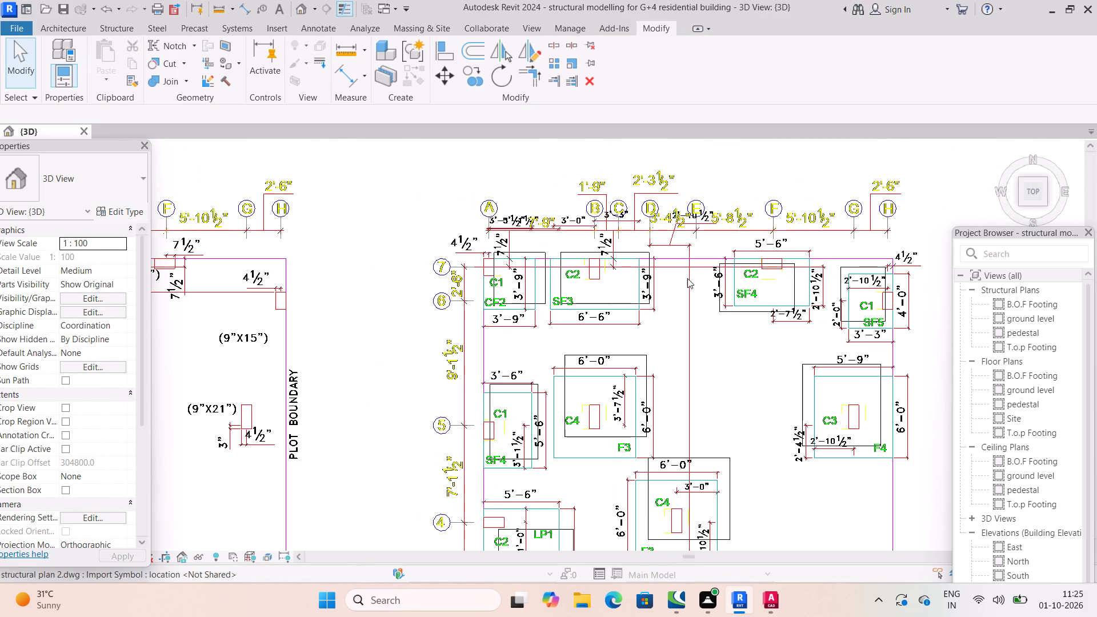
scroll(672, 266, "down", 4)
left_click(544, 186)
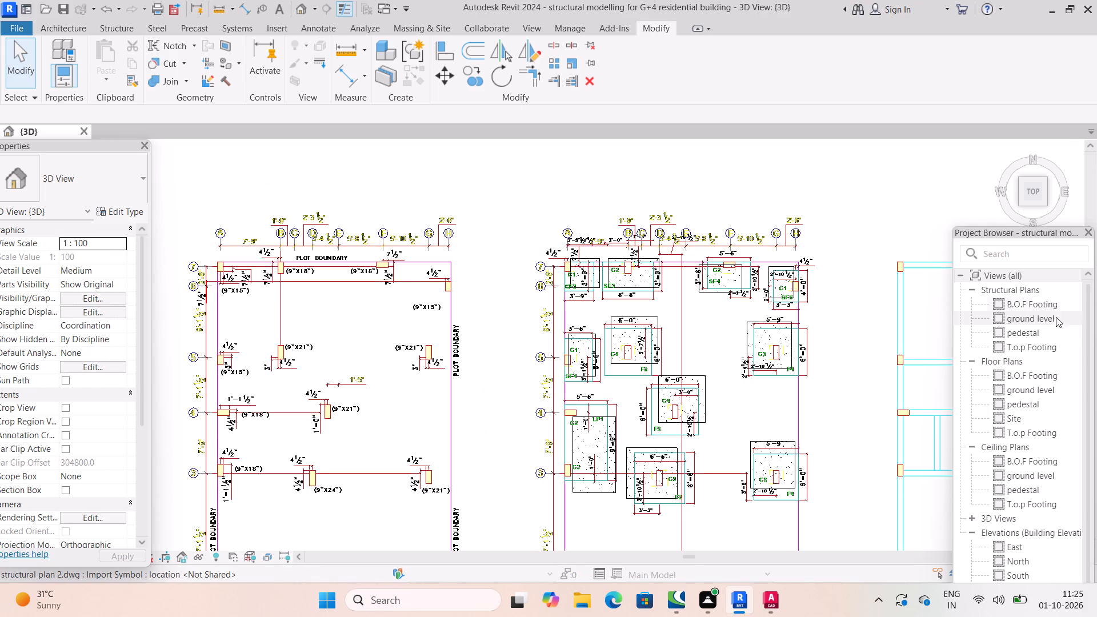
scroll(1023, 330, "up", 3)
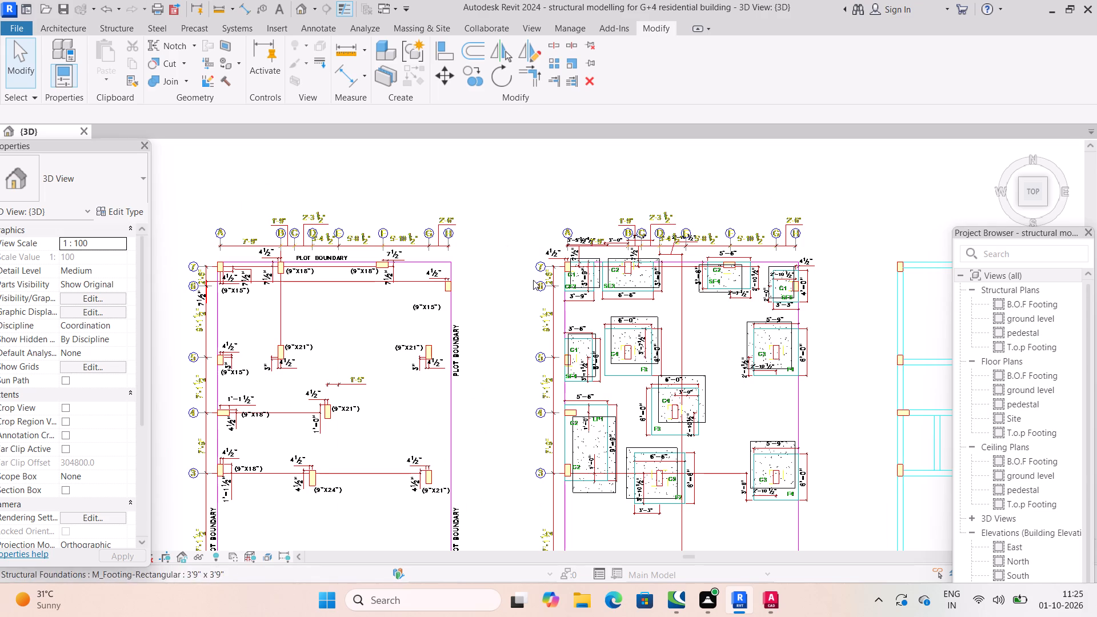
scroll(1036, 366, "down", 3)
scroll(1035, 373, "up", 4)
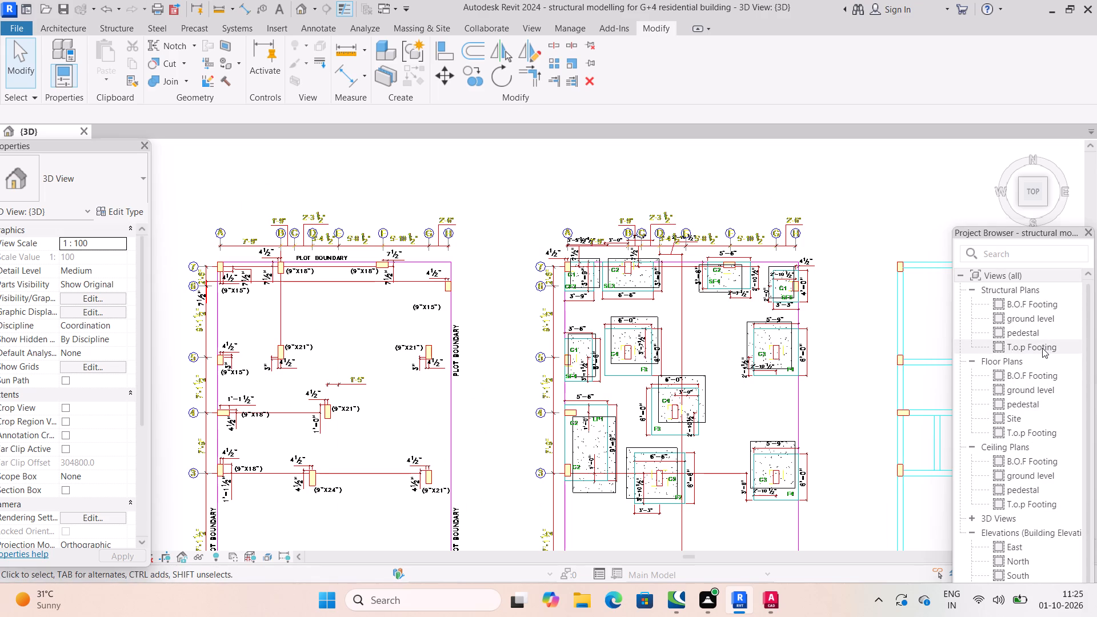
double_click(1042, 348)
scroll(642, 250, "up", 9)
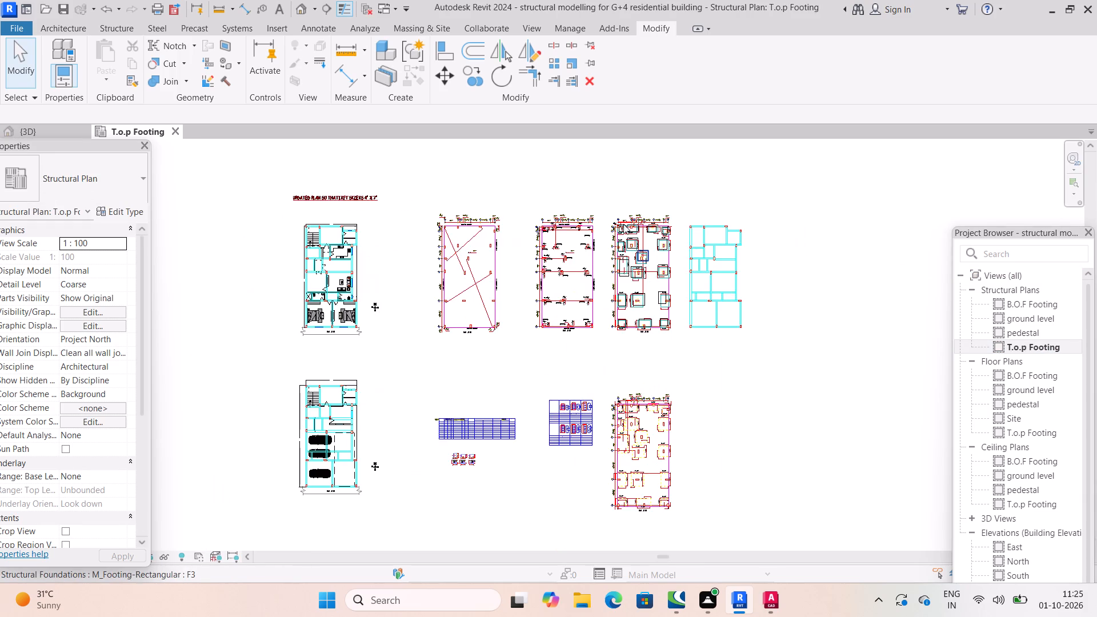
scroll(623, 224, "up", 13)
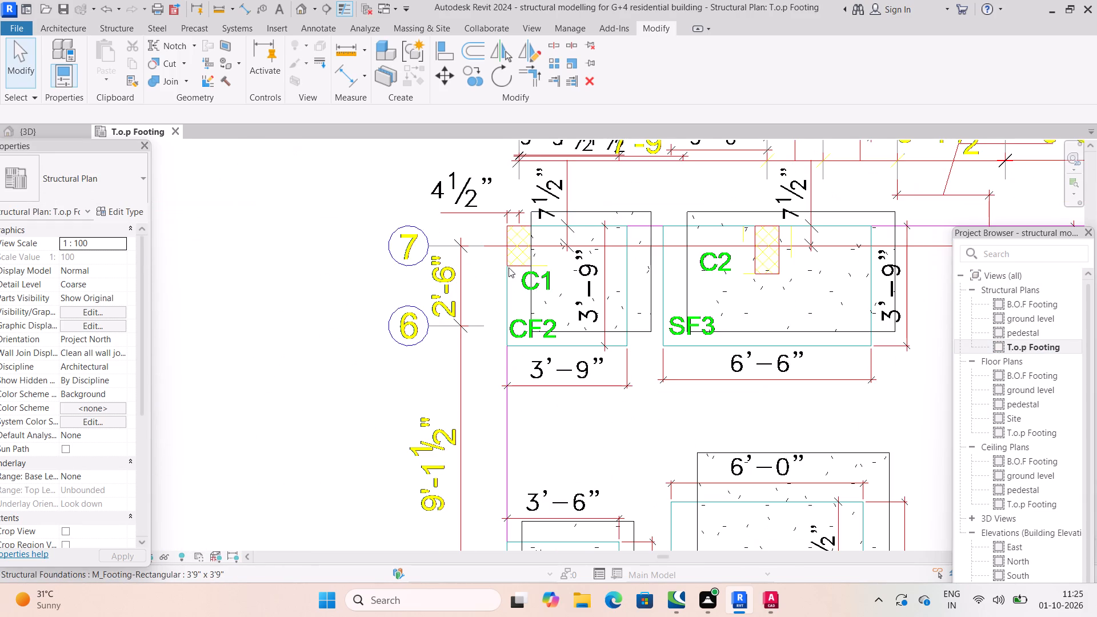
scroll(1021, 314, "up", 4)
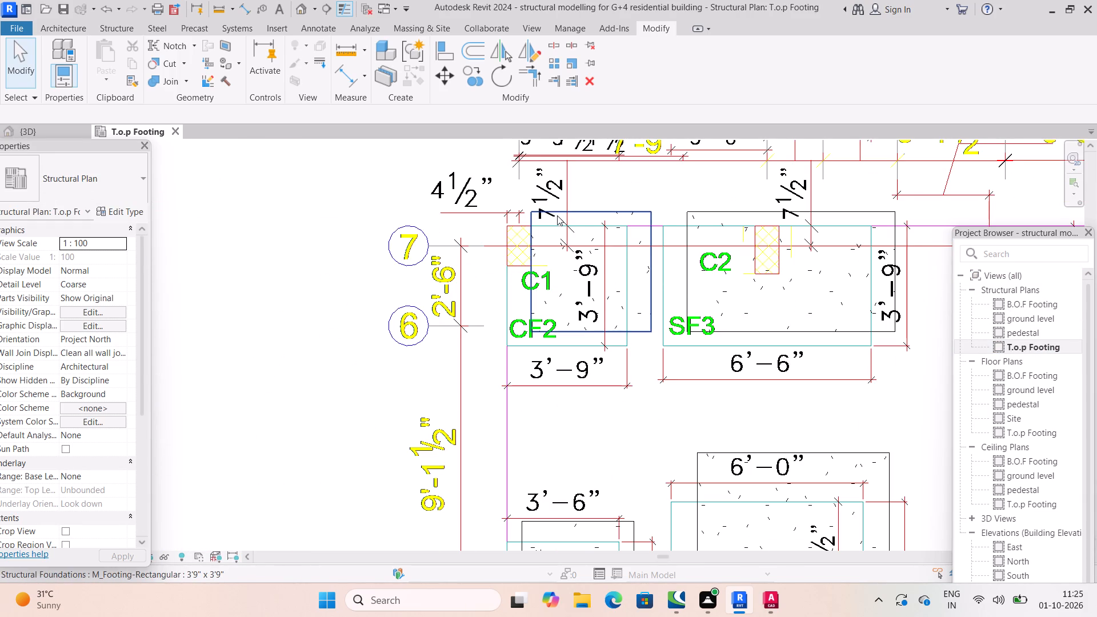
Switch to the 3D view and examine the placed footings over the imported footing plan from several angles.
left_click(33, 133)
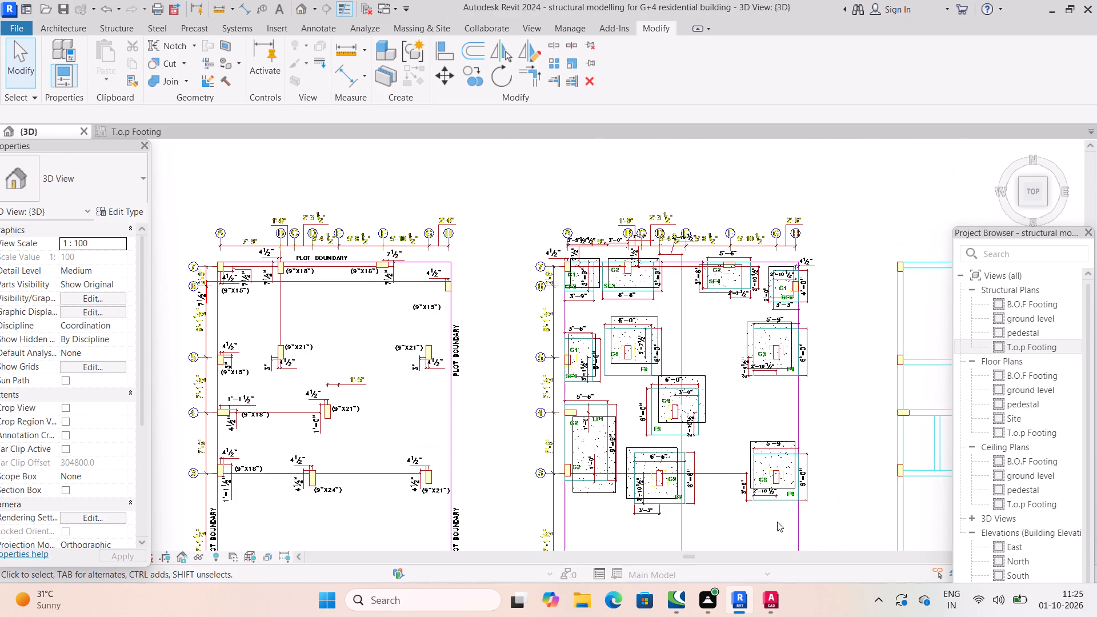
middle_click_drag(840, 542, 730, 302)
scroll(751, 438, "down", 9)
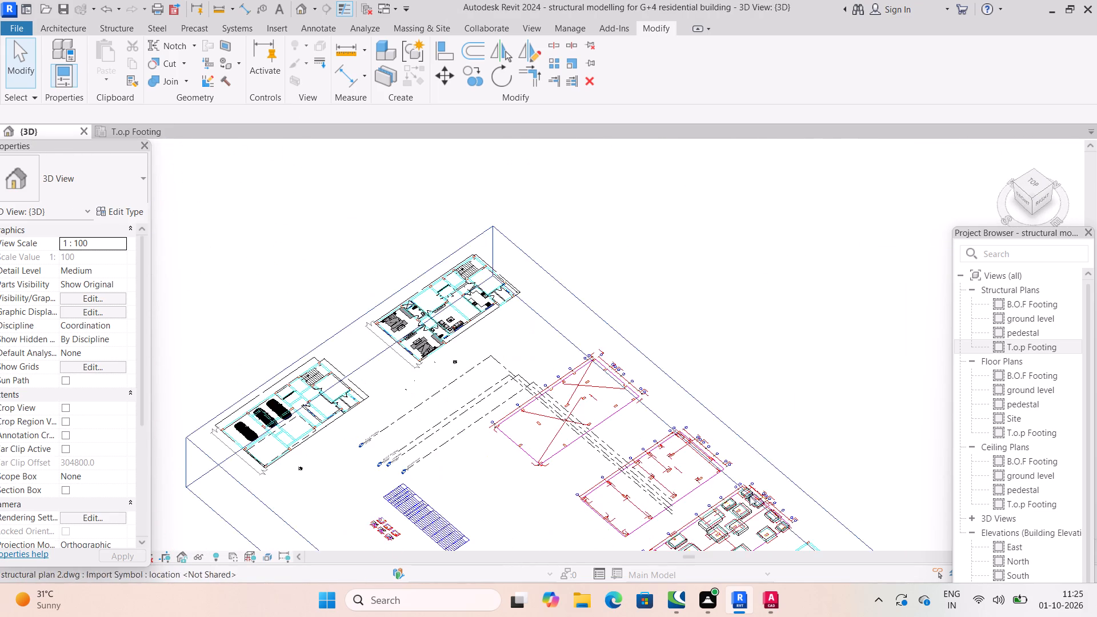
middle_click_drag(748, 498, 702, 253)
scroll(722, 596, "up", 3)
middle_click_drag(654, 553, 660, 480)
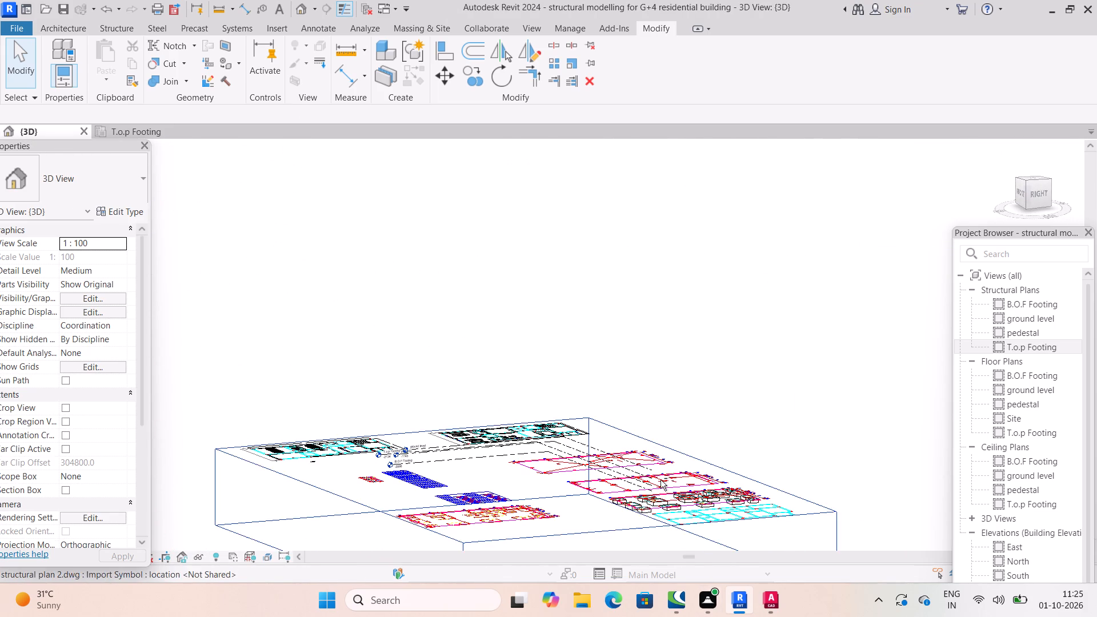
middle_click_drag(660, 480, 663, 476)
scroll(709, 551, "up", 3)
middle_click_drag(709, 551, 720, 499, "shift")
scroll(745, 543, "up", 6)
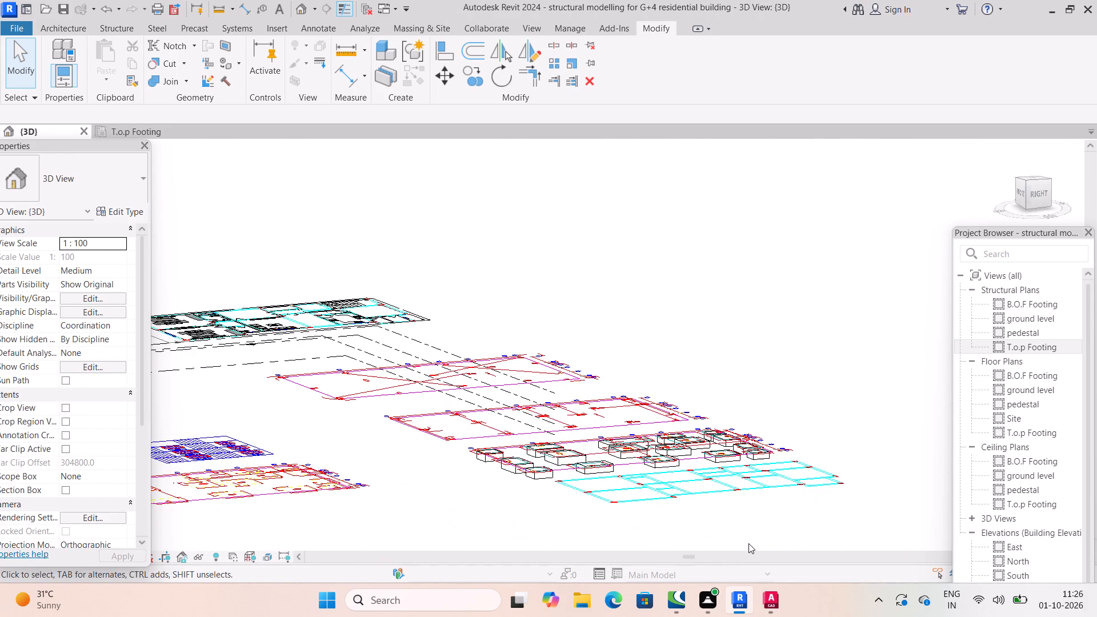
scroll(748, 543, "up", 3)
middle_click_drag(620, 530, 662, 518)
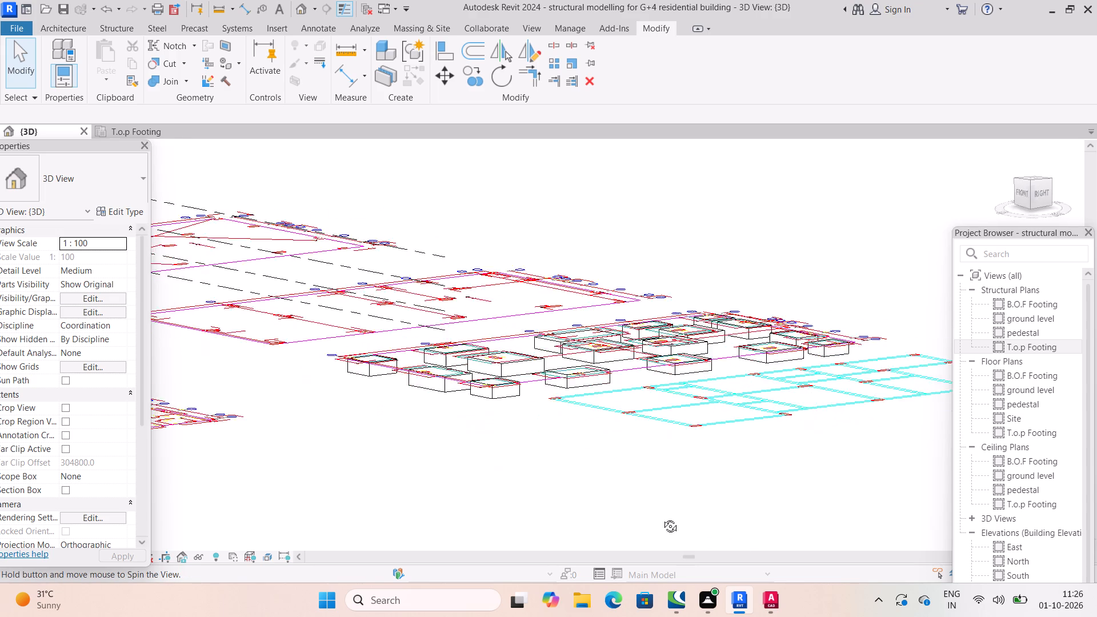
middle_click_drag(662, 518, 736, 575)
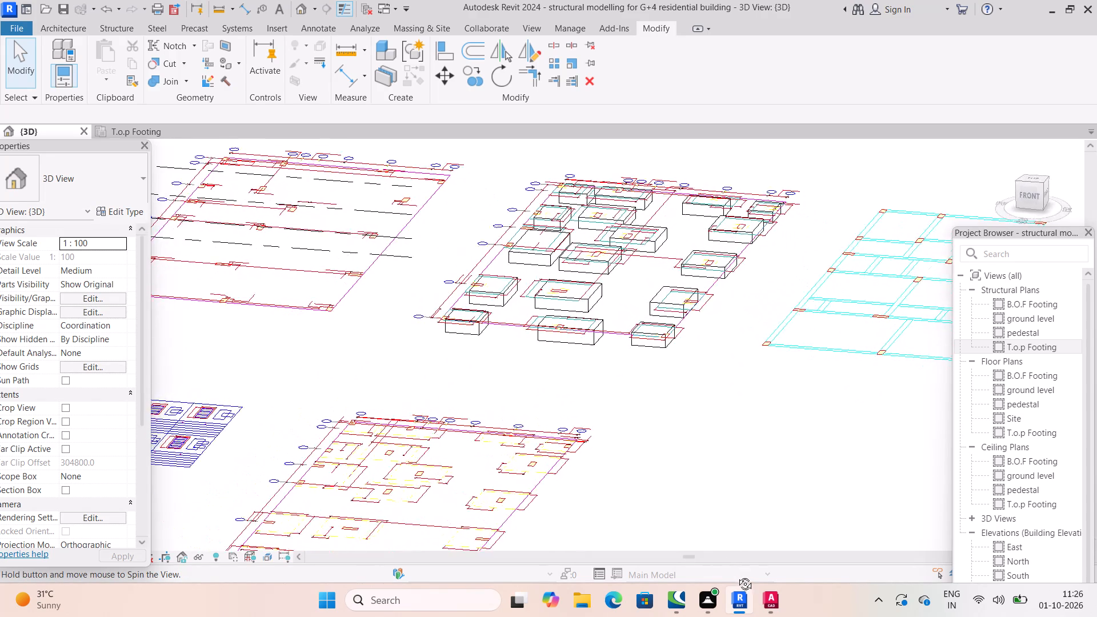
middle_click_drag(736, 575, 746, 583)
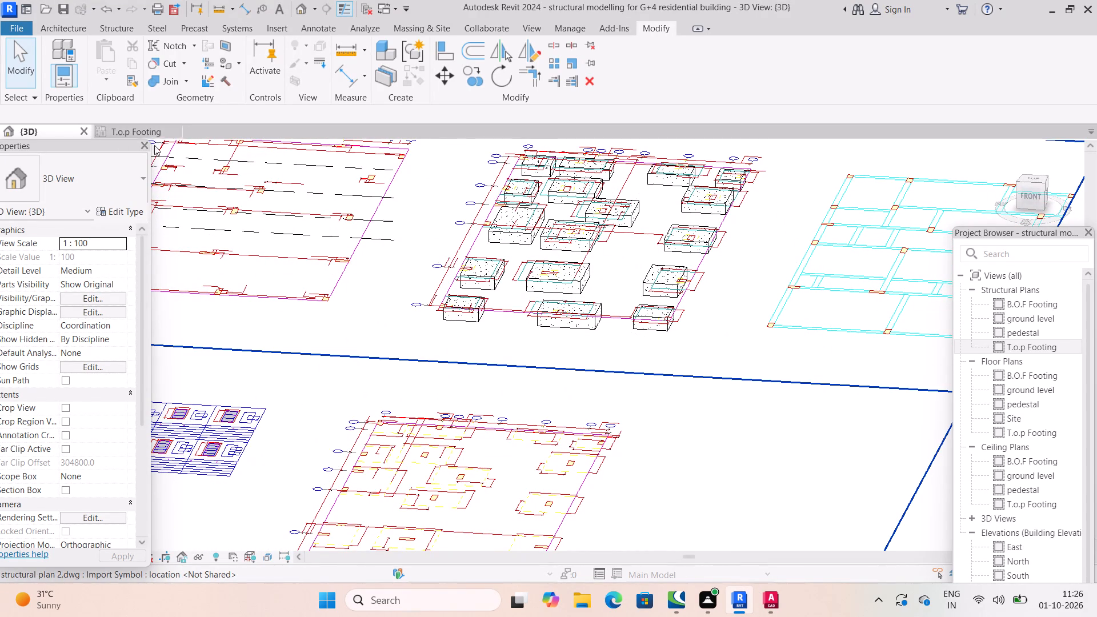
In the T.o.p Footing plan, align the 3'9" x 3'9" footing at column C1 near grid 7 with two edges of the CF2 outline.
left_click(142, 132)
scroll(782, 470, "down", 4)
scroll(736, 423, "down", 4)
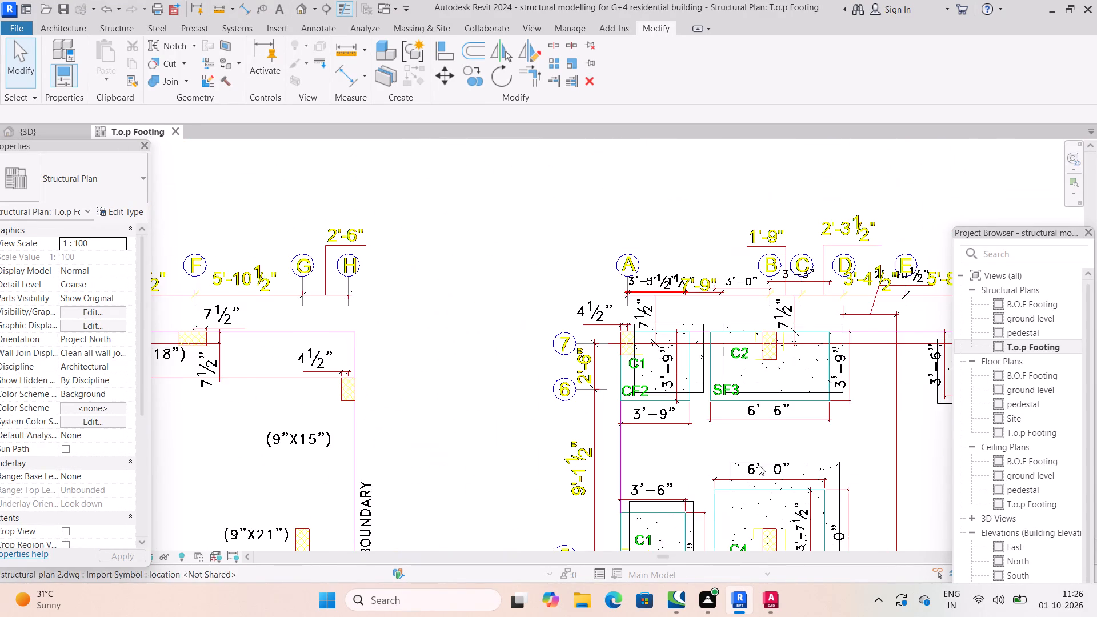
middle_click_drag(734, 300, 526, 284)
middle_click(526, 285)
scroll(680, 336, "up", 3)
key("Escape")
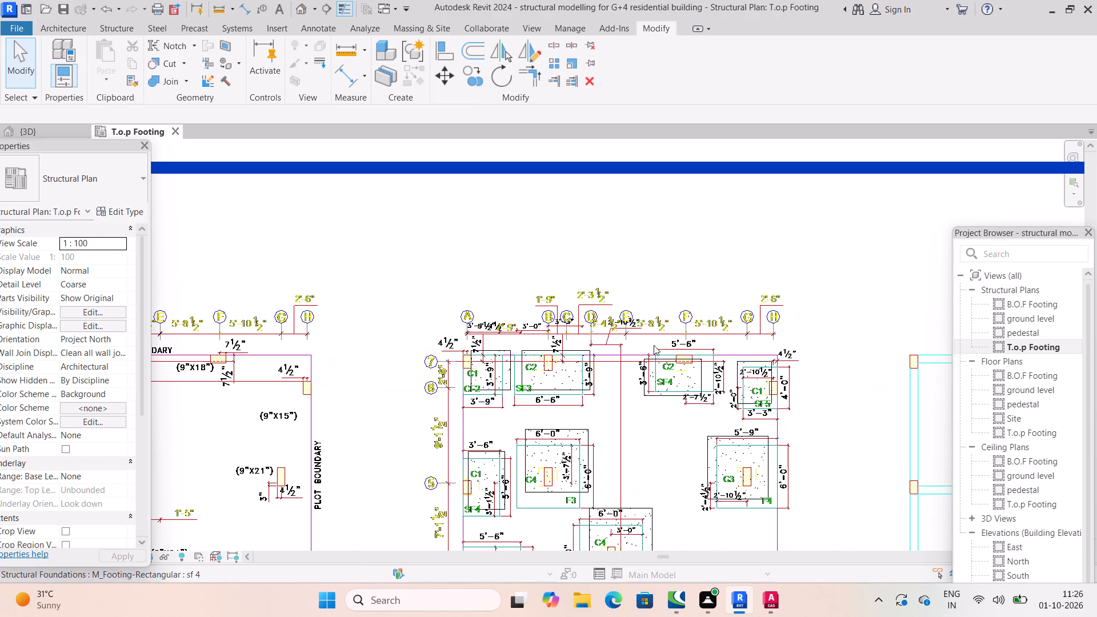
scroll(482, 343, "up", 4)
left_click(393, 360)
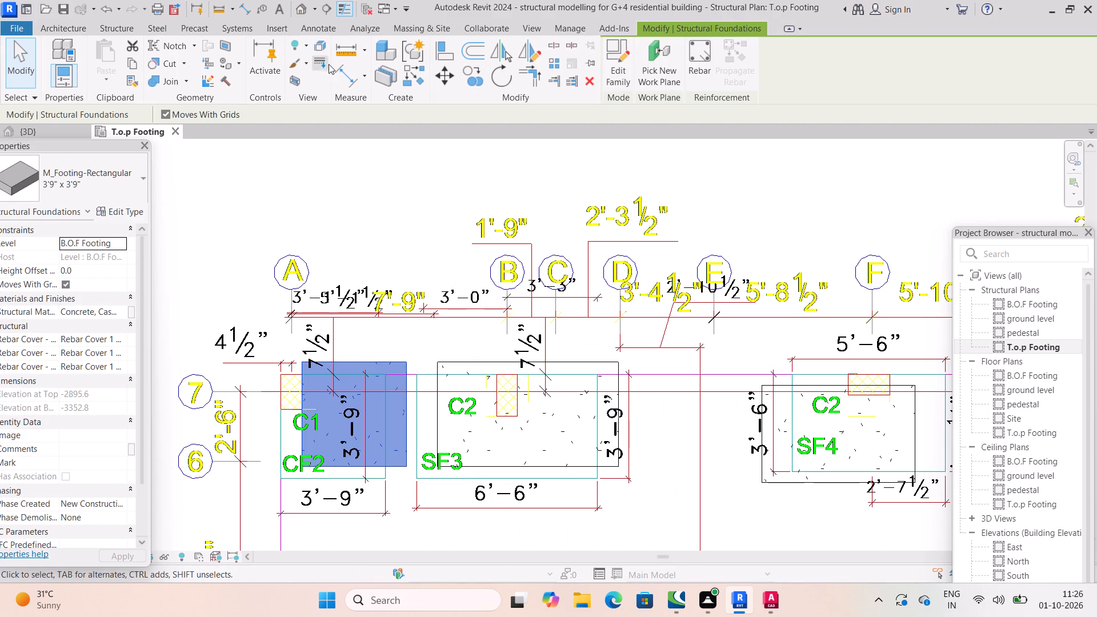
left_click(449, 55)
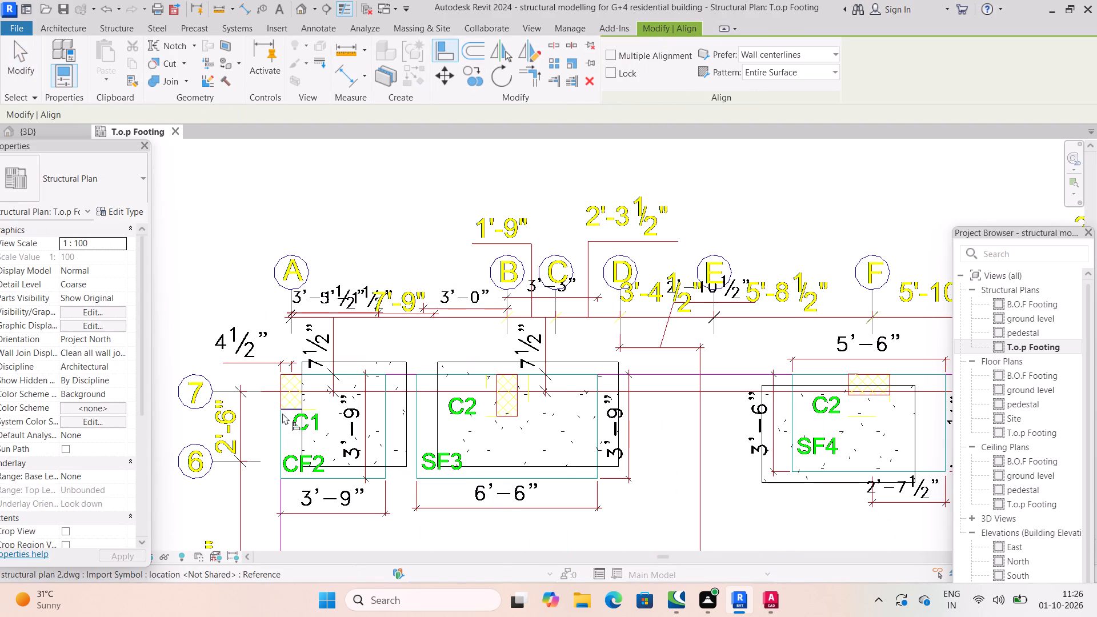
left_click(281, 422)
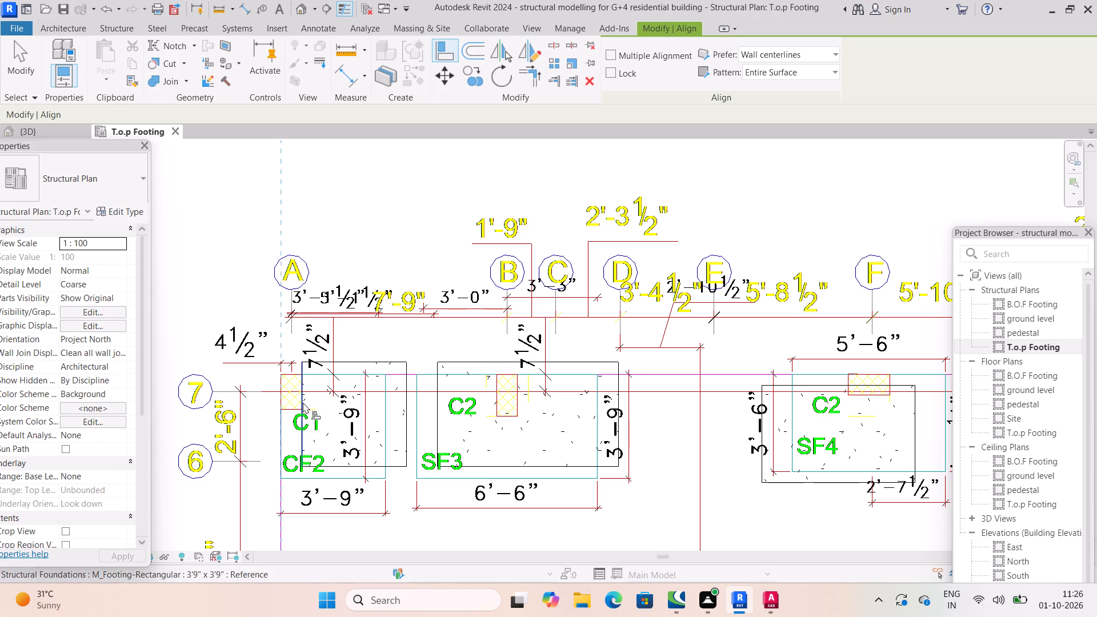
left_click(303, 402)
scroll(331, 432, "down", 1)
middle_click_drag(341, 487, 374, 424)
scroll(341, 487, "up", 1)
scroll(379, 436, "up", 4)
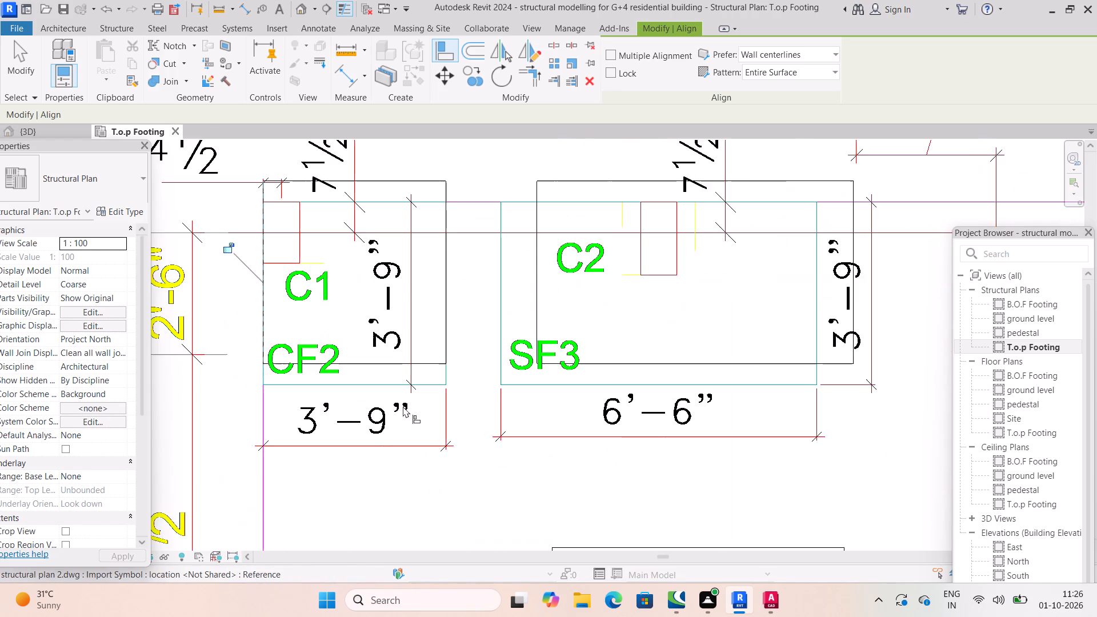
scroll(409, 393, "up", 2)
left_click(380, 384)
left_click(378, 351)
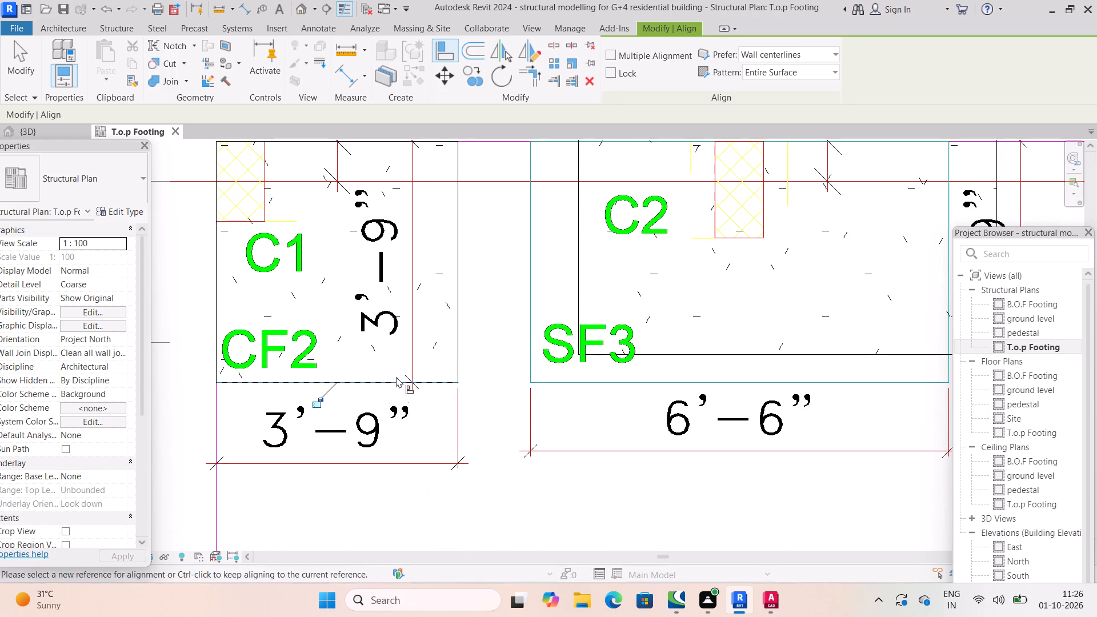
Align the sf3 footing at column C2 near grid B with the lower and left edges of the SF3 outline.
scroll(398, 385, "down", 7)
left_click(555, 386)
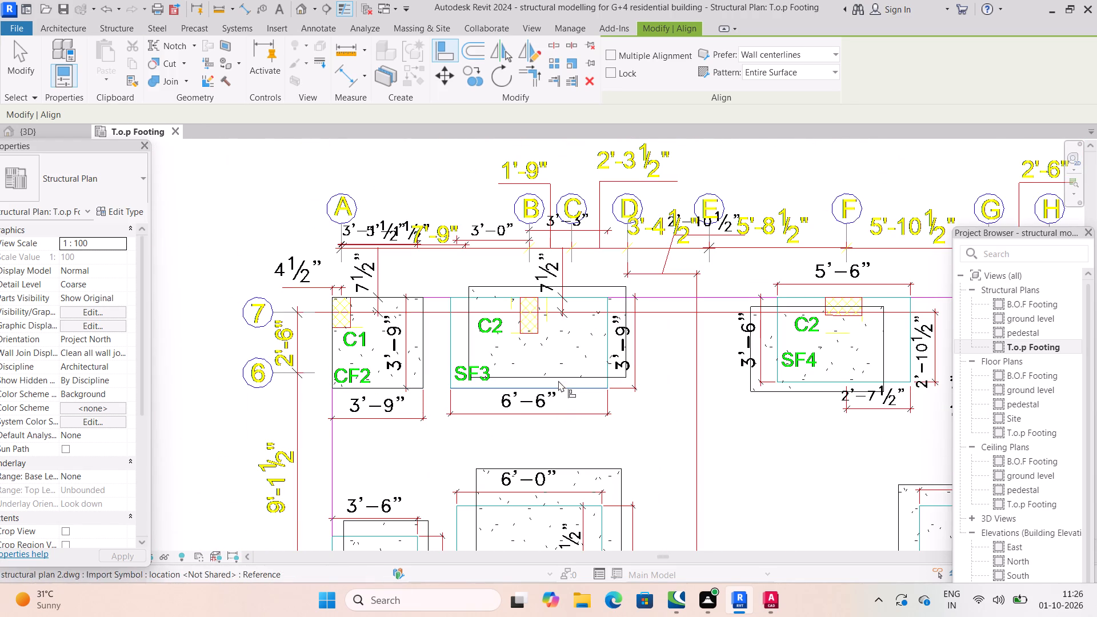
left_click(559, 379)
left_click(451, 353)
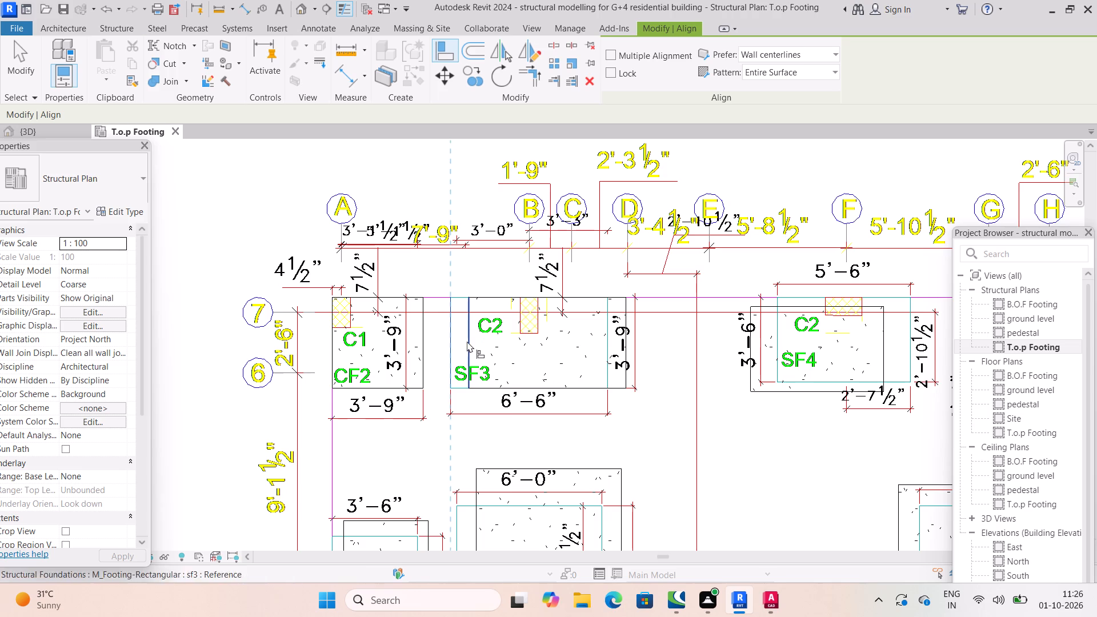
left_click(467, 341)
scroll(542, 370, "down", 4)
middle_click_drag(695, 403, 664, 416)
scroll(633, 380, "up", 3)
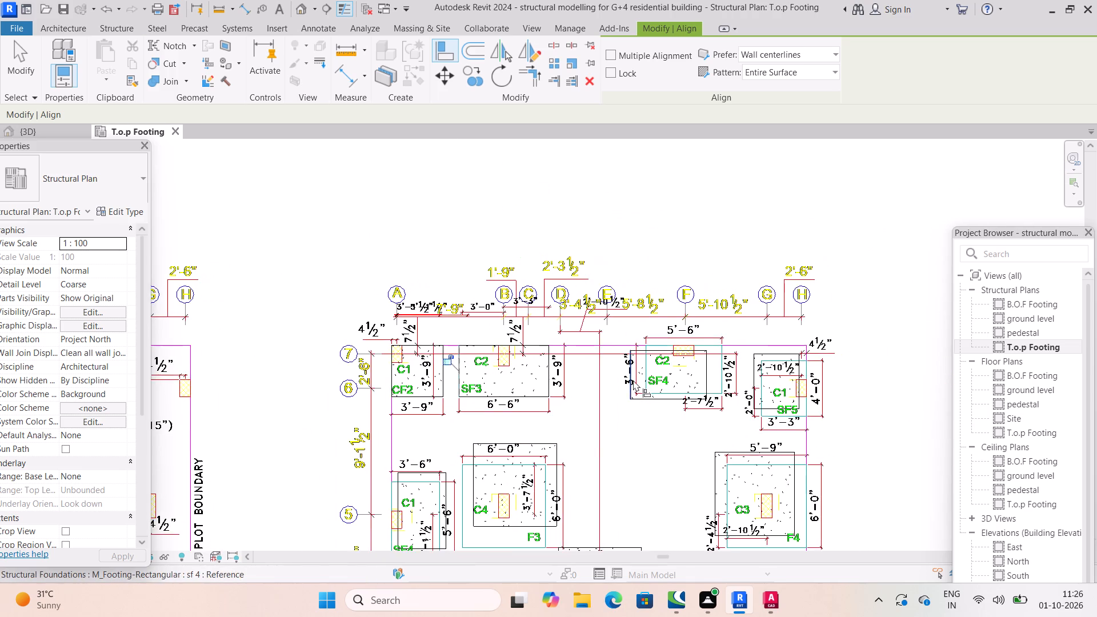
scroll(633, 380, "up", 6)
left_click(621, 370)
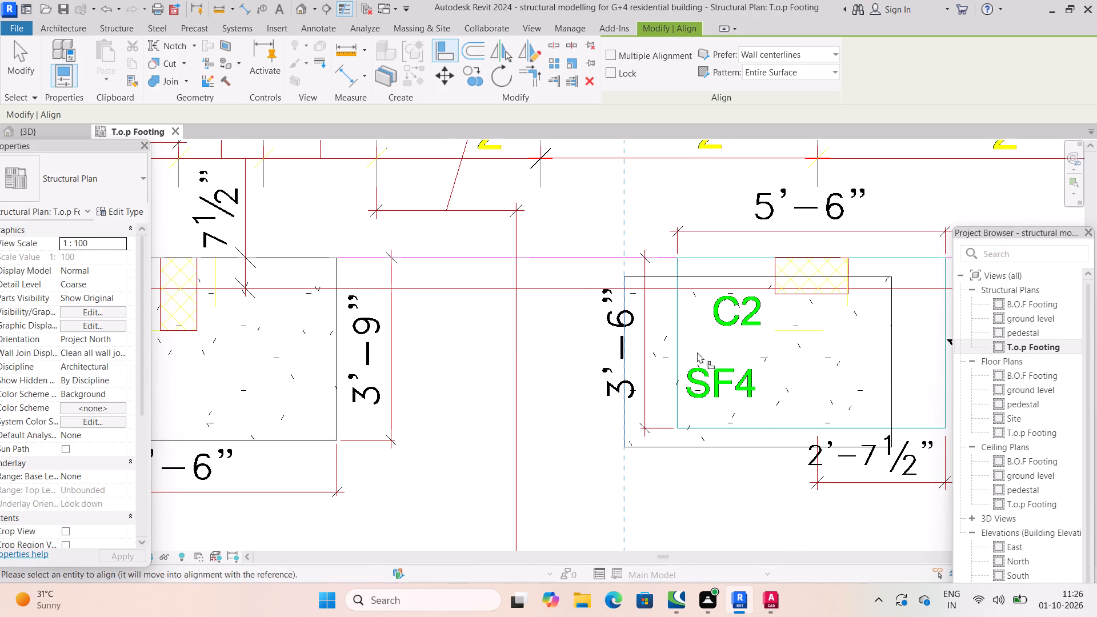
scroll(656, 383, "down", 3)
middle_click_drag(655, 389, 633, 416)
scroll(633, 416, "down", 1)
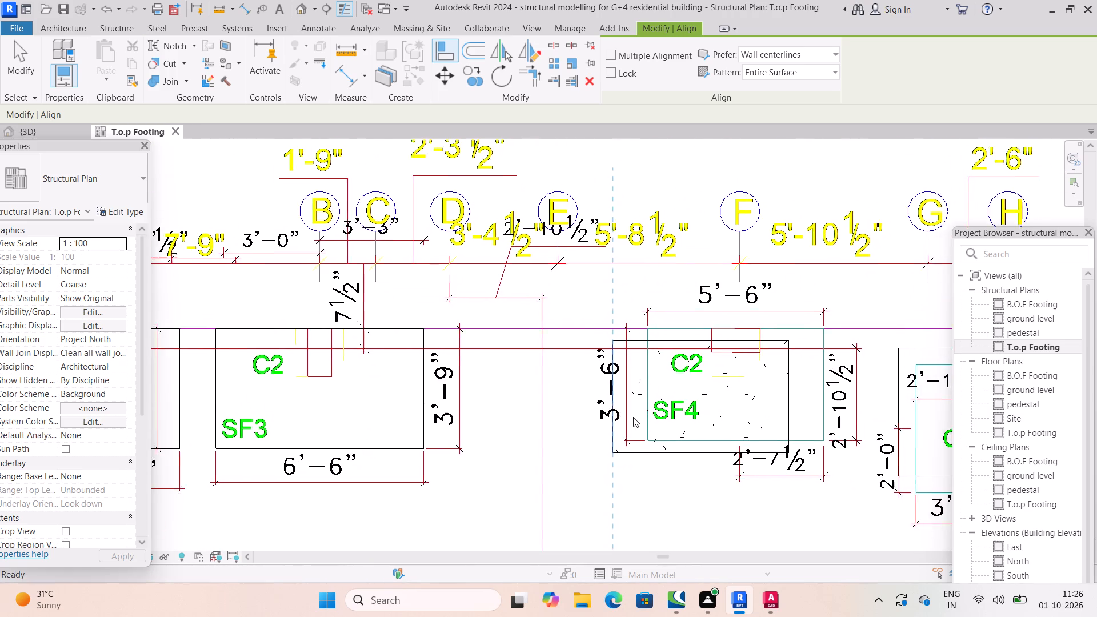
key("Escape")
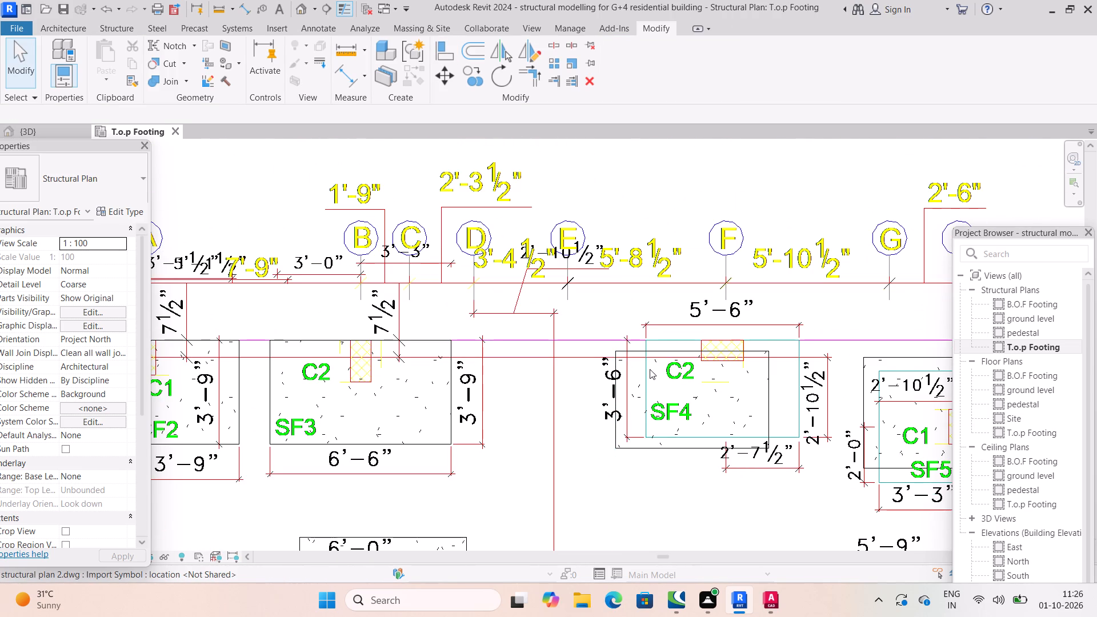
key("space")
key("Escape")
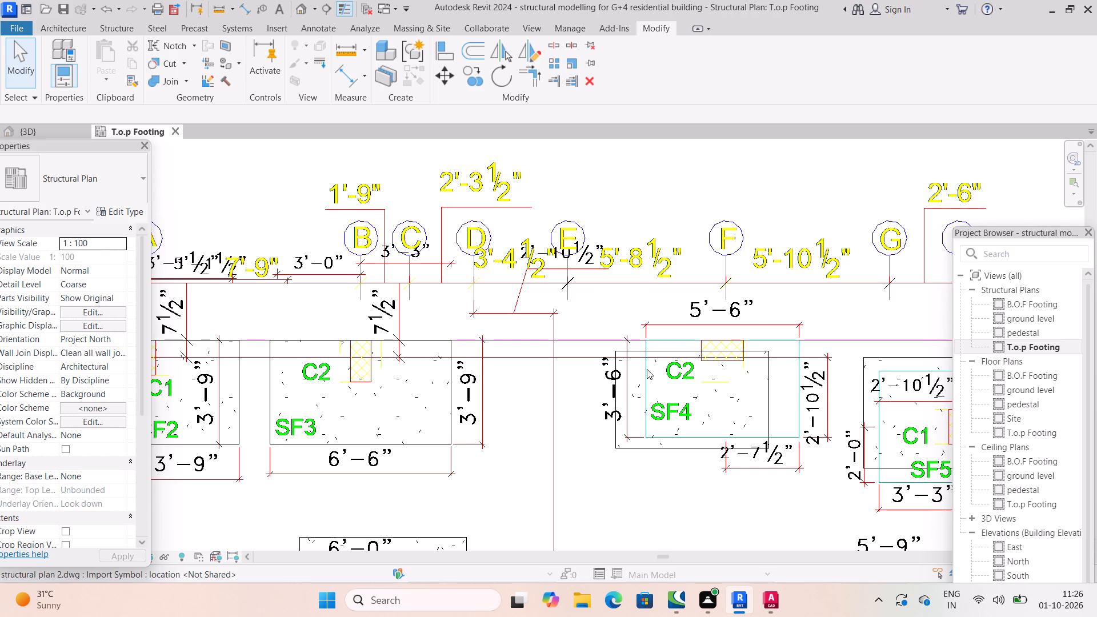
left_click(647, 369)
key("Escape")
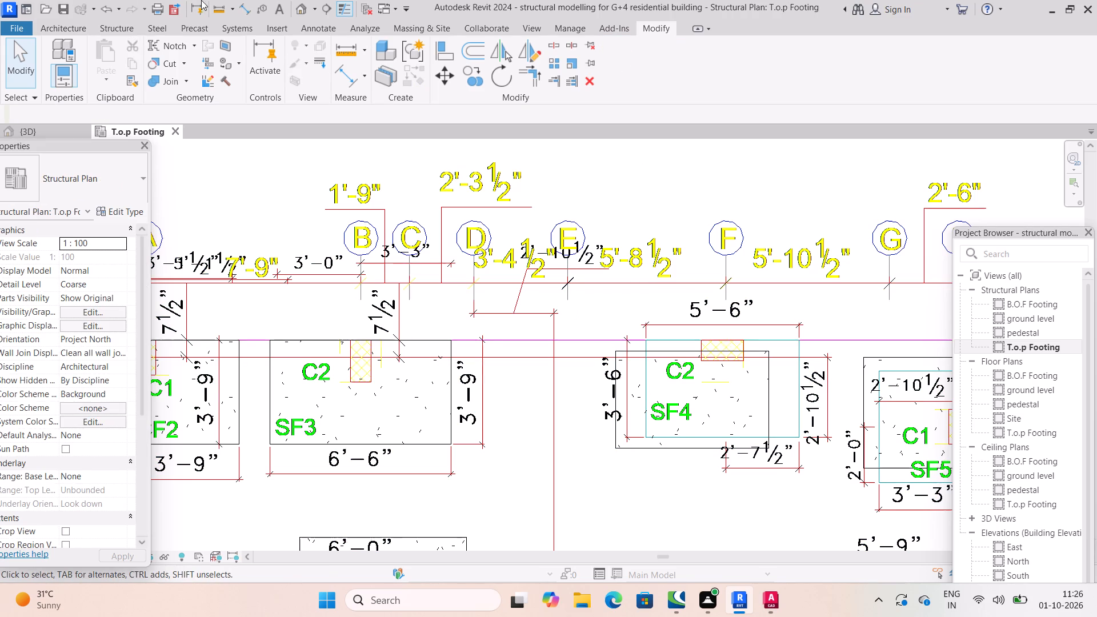
Align the sf 4 footing at column C2 near grid F with the left and lower edges of the SF4 outline.
left_click(438, 47)
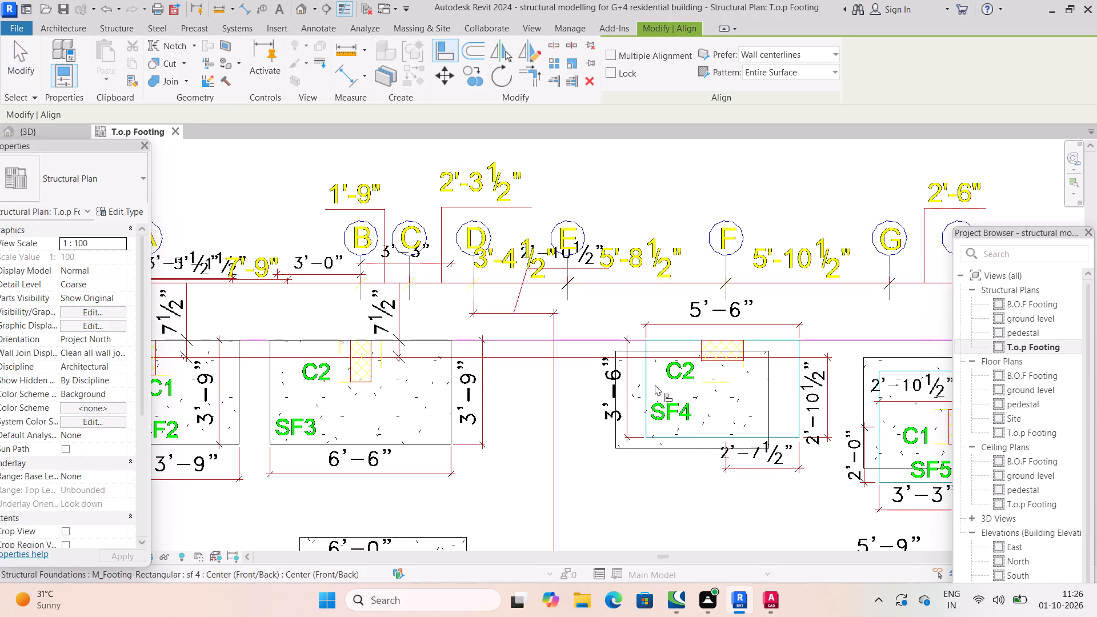
left_click(647, 379)
left_click(612, 388)
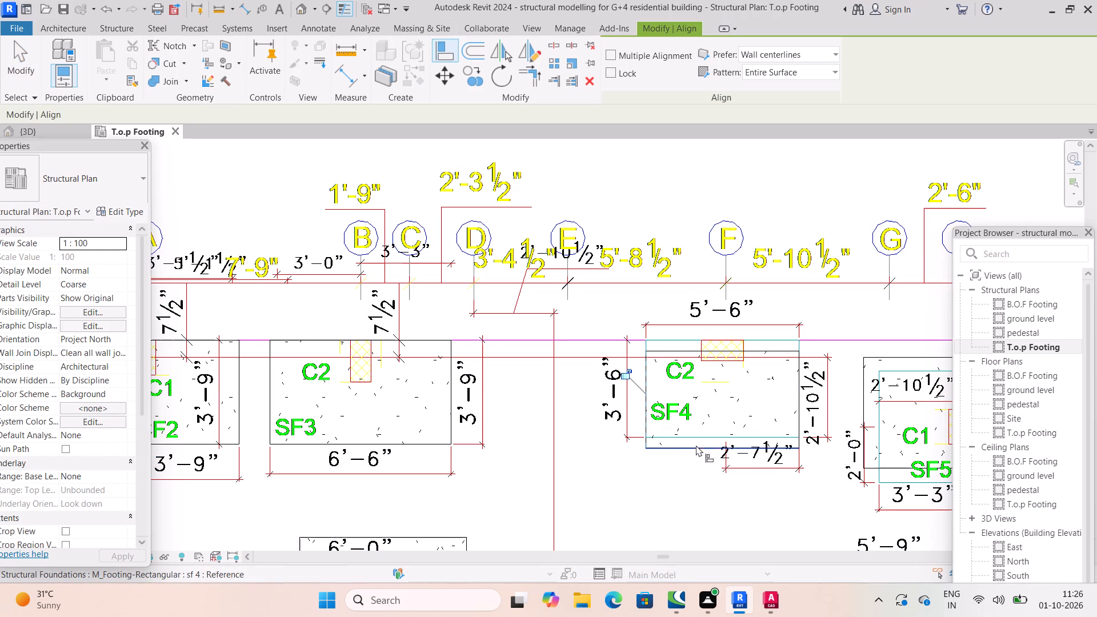
left_click(709, 436)
left_click(707, 451)
Align the footing at column C1 near grid H with the upper and right edges of the SF5 outline.
scroll(698, 454, "down", 3)
middle_click_drag(692, 454, 615, 454)
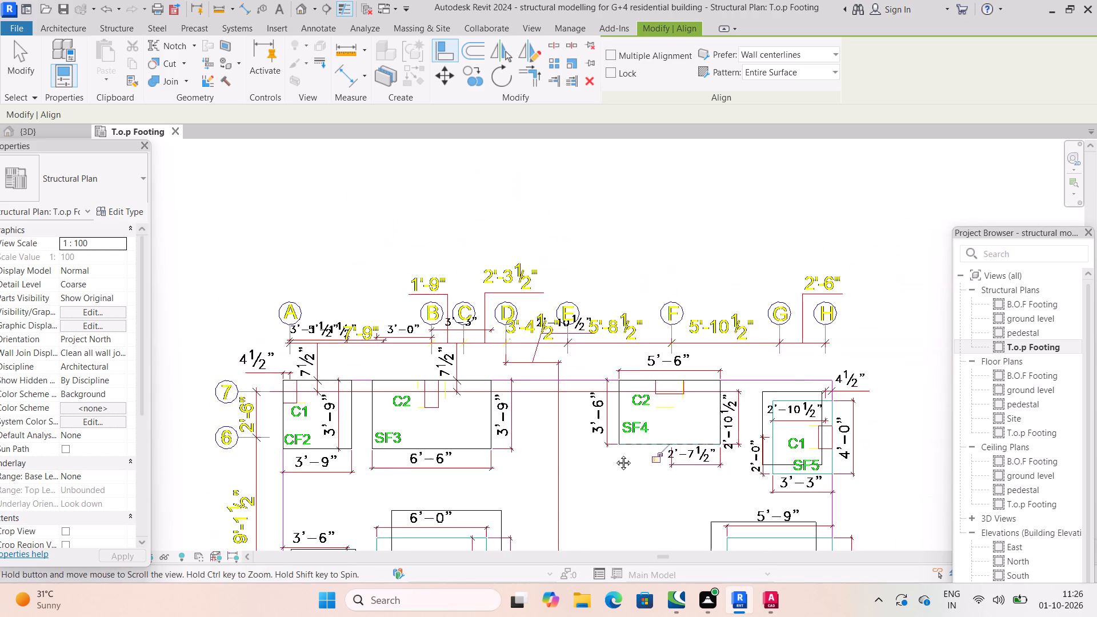
middle_click_drag(615, 454, 601, 456)
middle_click(599, 456)
scroll(664, 382, "up", 3)
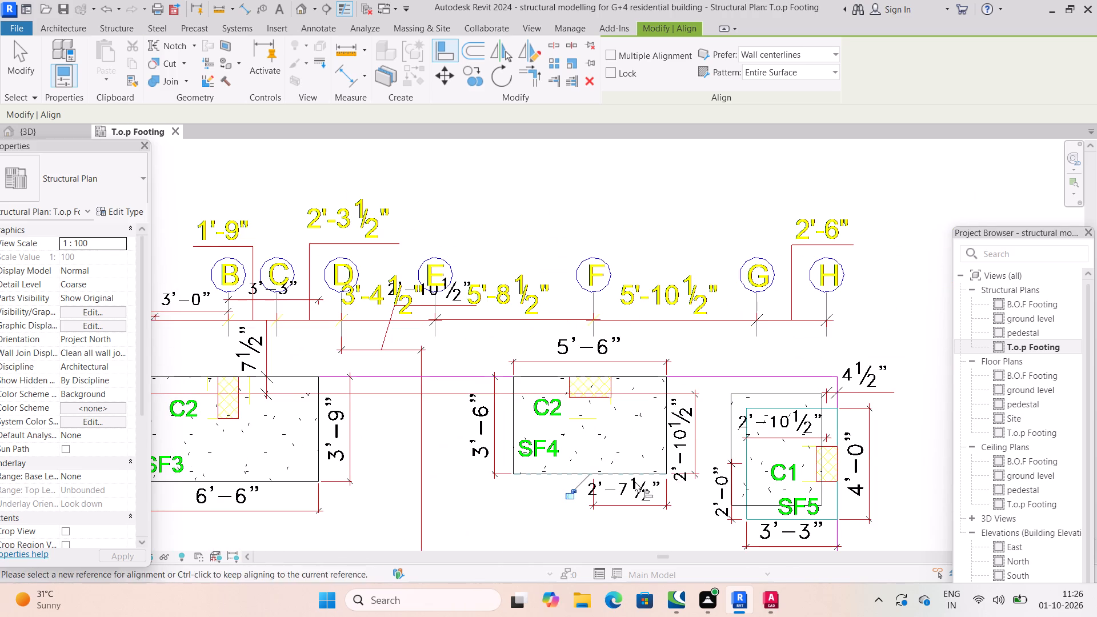
scroll(773, 470, "up", 2)
middle_click_drag(770, 470, 670, 442)
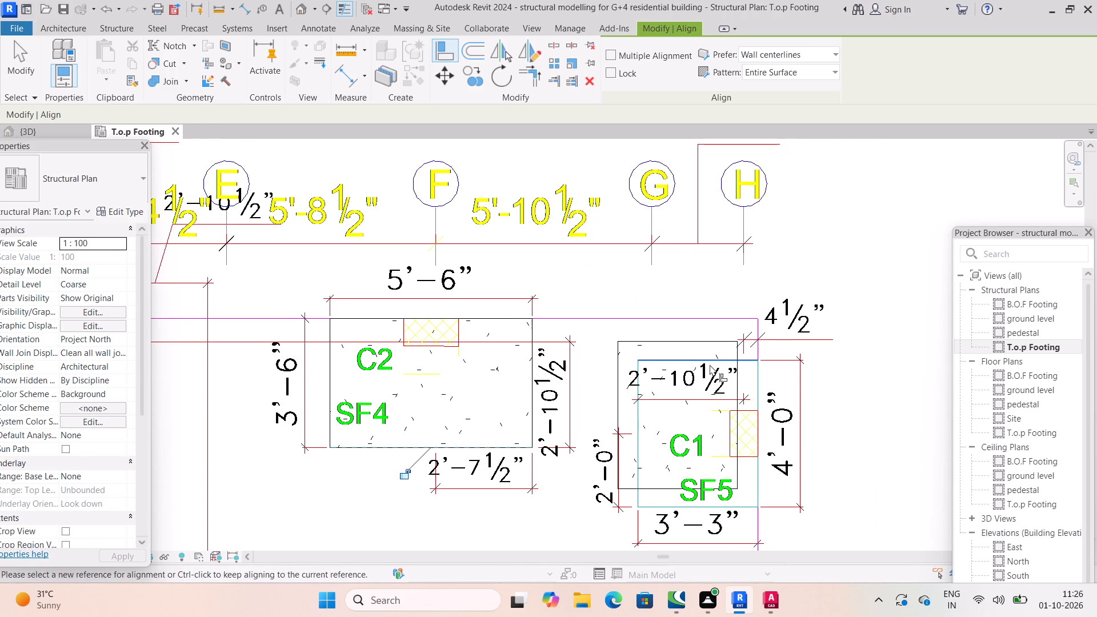
left_click(710, 364)
left_click(707, 346)
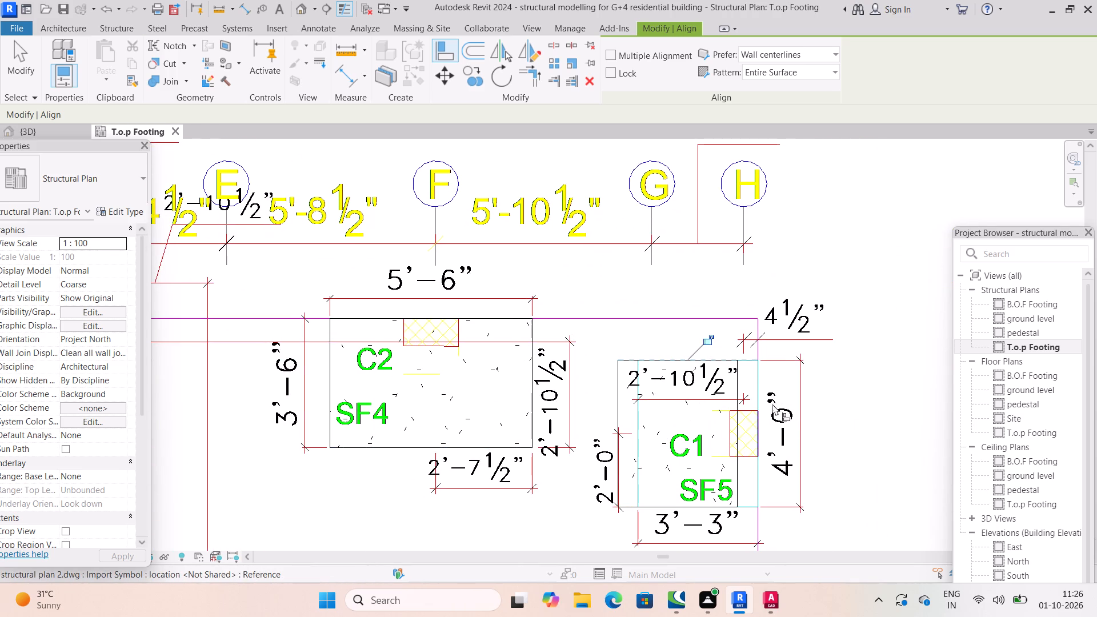
left_click(759, 380)
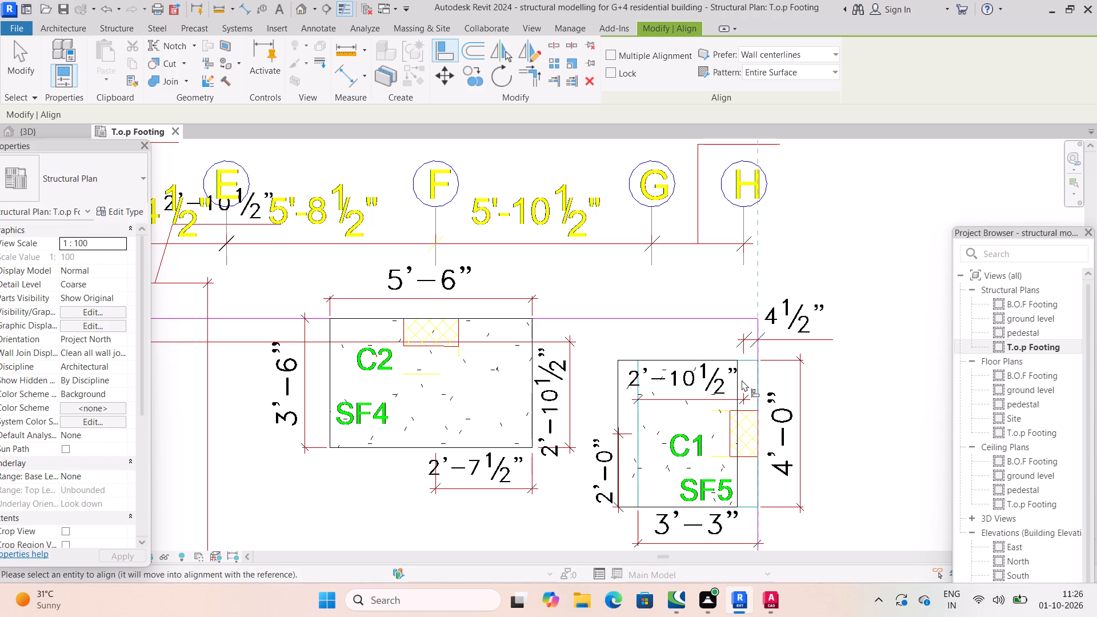
left_click(742, 380)
Align the sf 4 footing at column C1 near grid 5 with the 3'-6" dimension line above it and the outline's left edge.
middle_click_drag(735, 532, 694, 379)
scroll(718, 508, "down", 3)
scroll(578, 446, "down", 3)
middle_click_drag(578, 446, 785, 417)
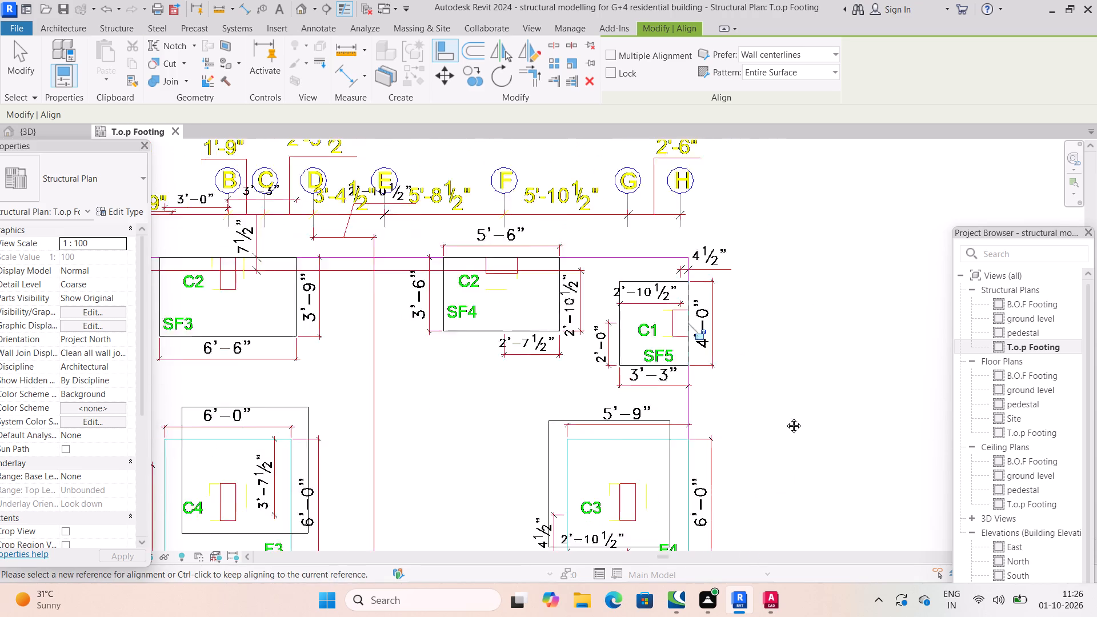
middle_click_drag(785, 417, 791, 414)
scroll(785, 417, "down", 1)
scroll(494, 406, "up", 12)
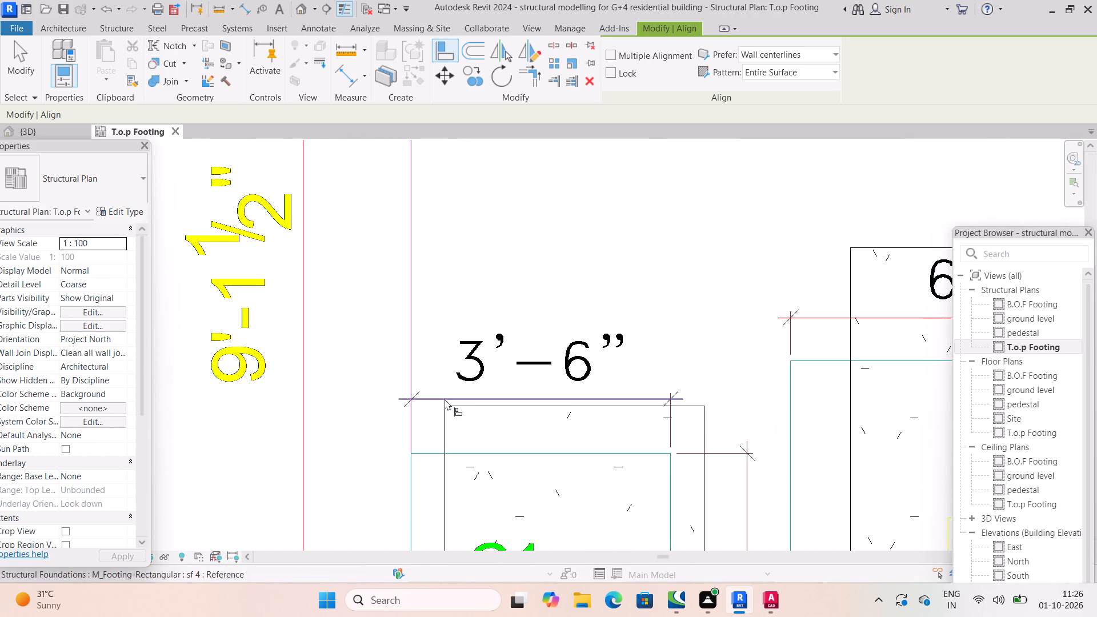
left_click(445, 399)
left_click(492, 403)
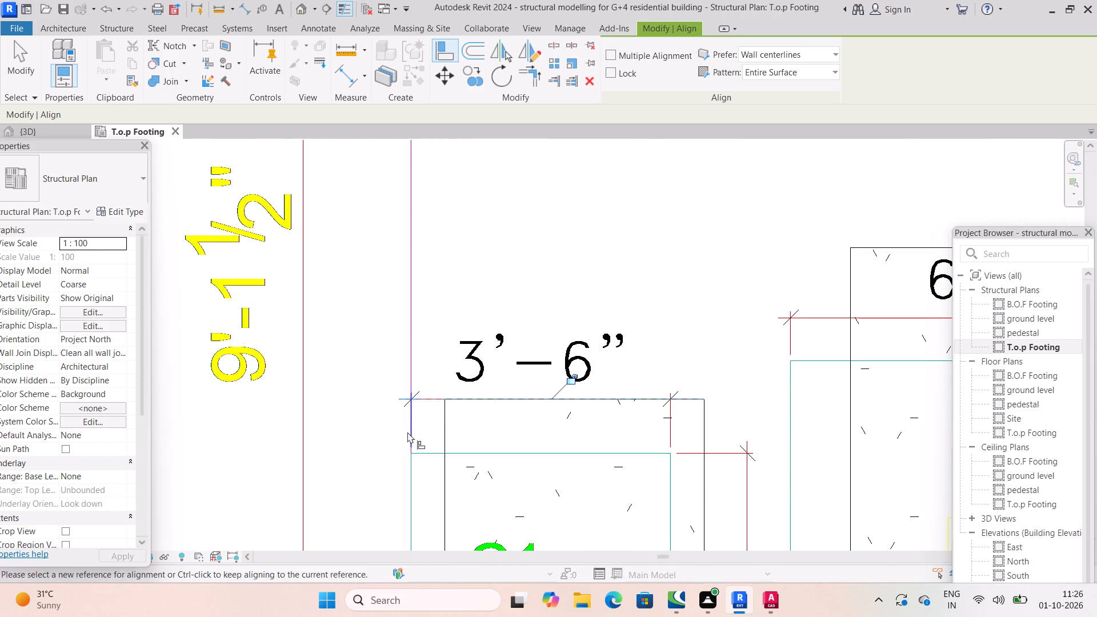
left_click(408, 431)
left_click(443, 426)
Align the F3 footing at column C4 near grid 5 with the left and upper edges of the F3 outline.
scroll(575, 455, "down", 1)
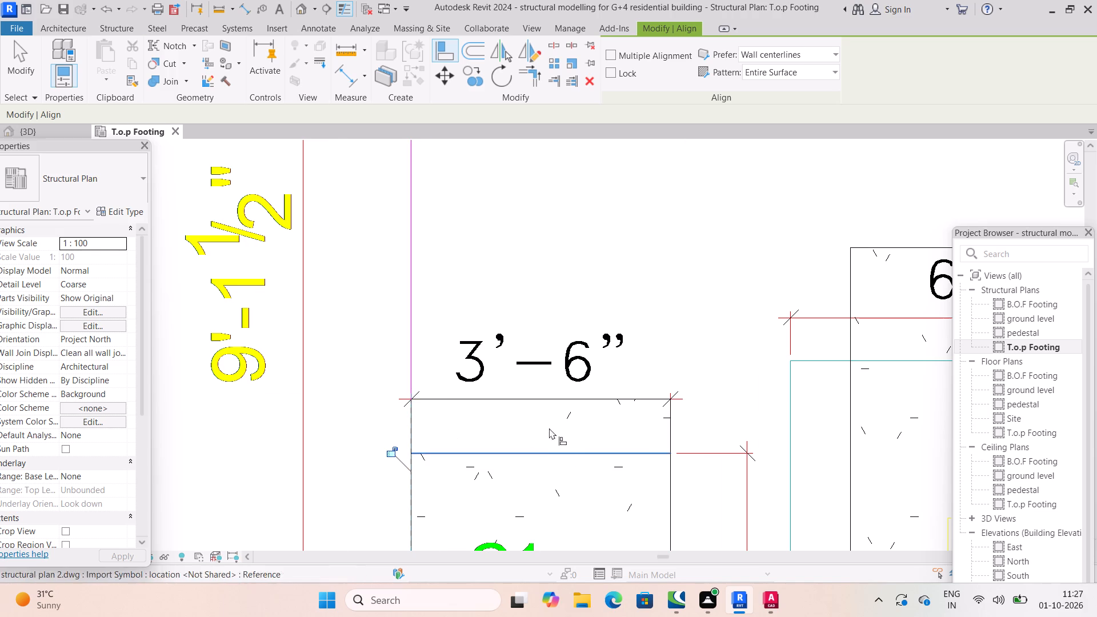
scroll(549, 428, "down", 6)
scroll(684, 404, "up", 3)
middle_click_drag(708, 438, 623, 405)
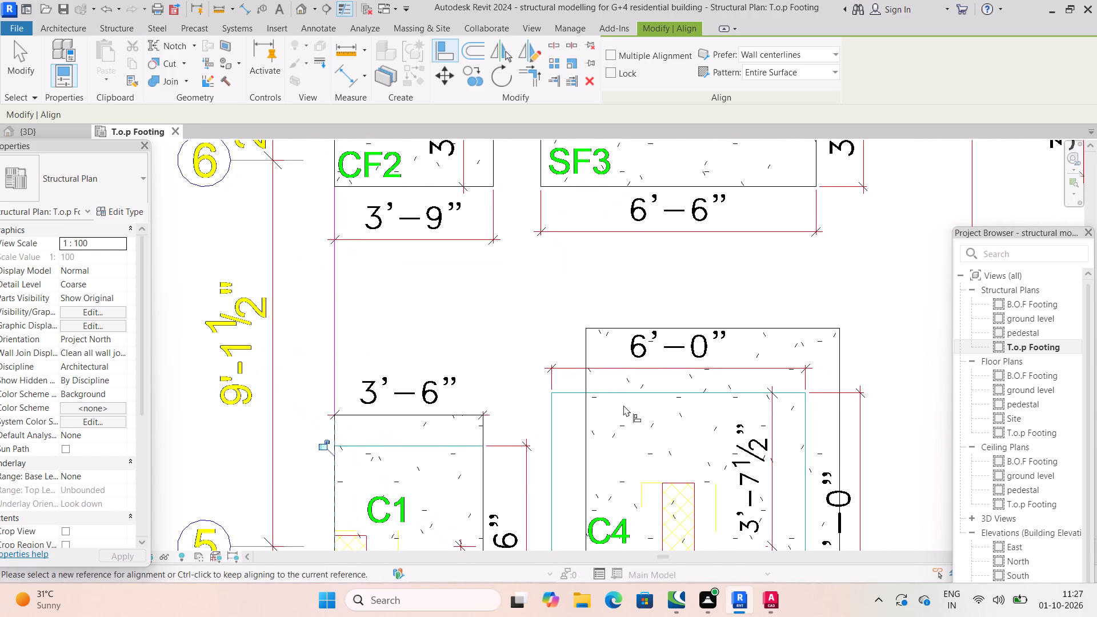
scroll(565, 428, "down", 3)
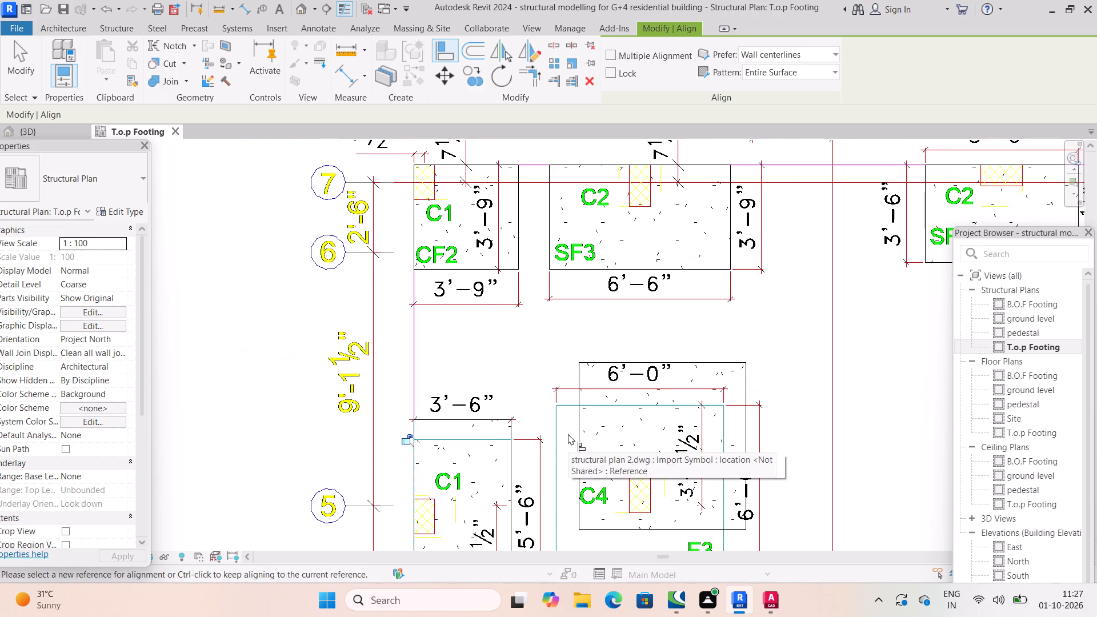
scroll(568, 434, "down", 3)
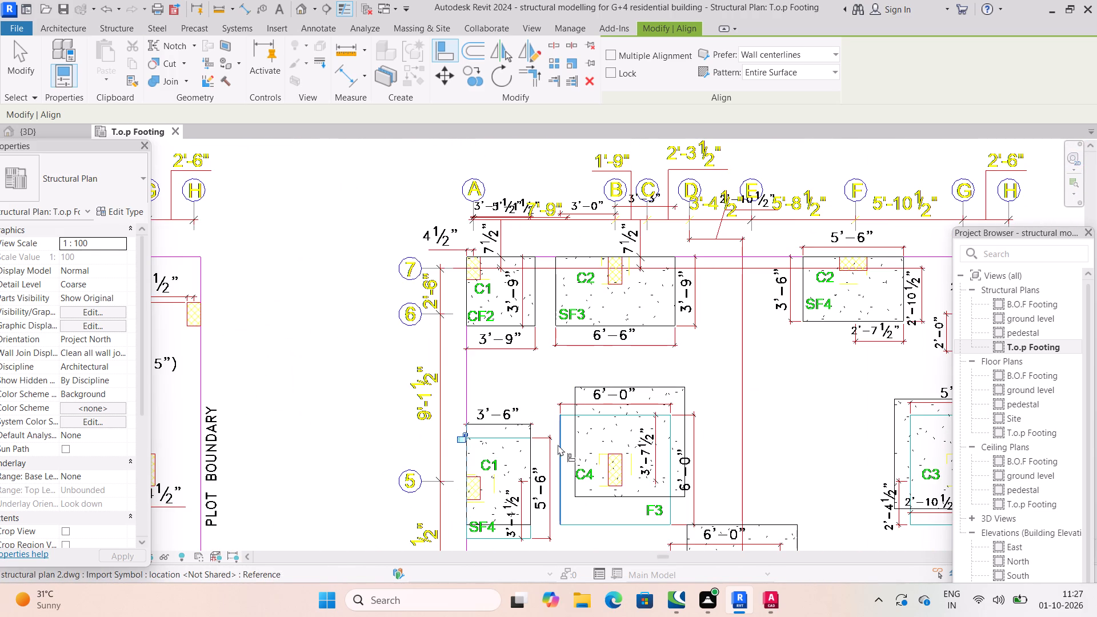
left_click(559, 445)
left_click(576, 446)
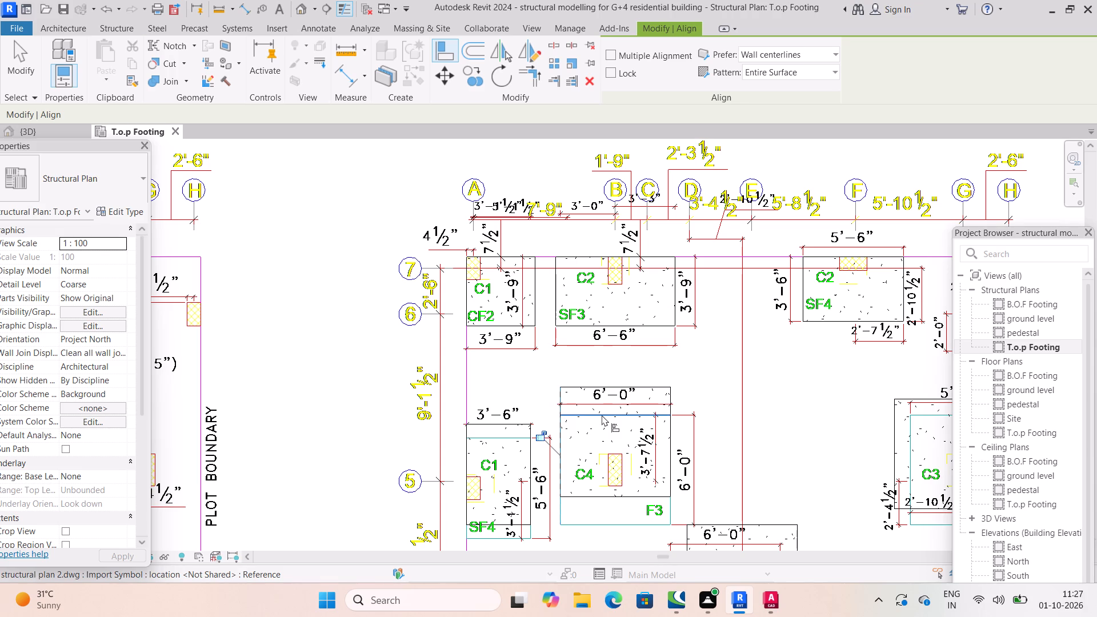
left_click(602, 415)
left_click(618, 388)
Align the F4 footing at column C3 near grid 5 with the upper and right edges of the F4 outline.
scroll(659, 452, "down", 6)
middle_click_drag(678, 456, 562, 398)
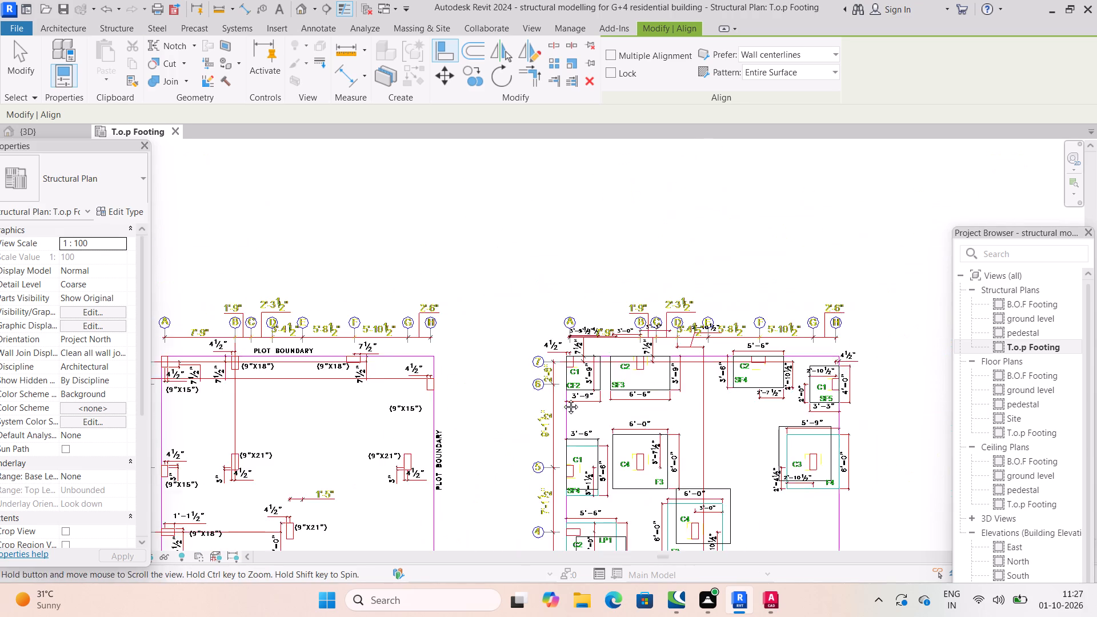
middle_click_drag(562, 398, 561, 398)
scroll(735, 398, "up", 3)
scroll(655, 368, "up", 8)
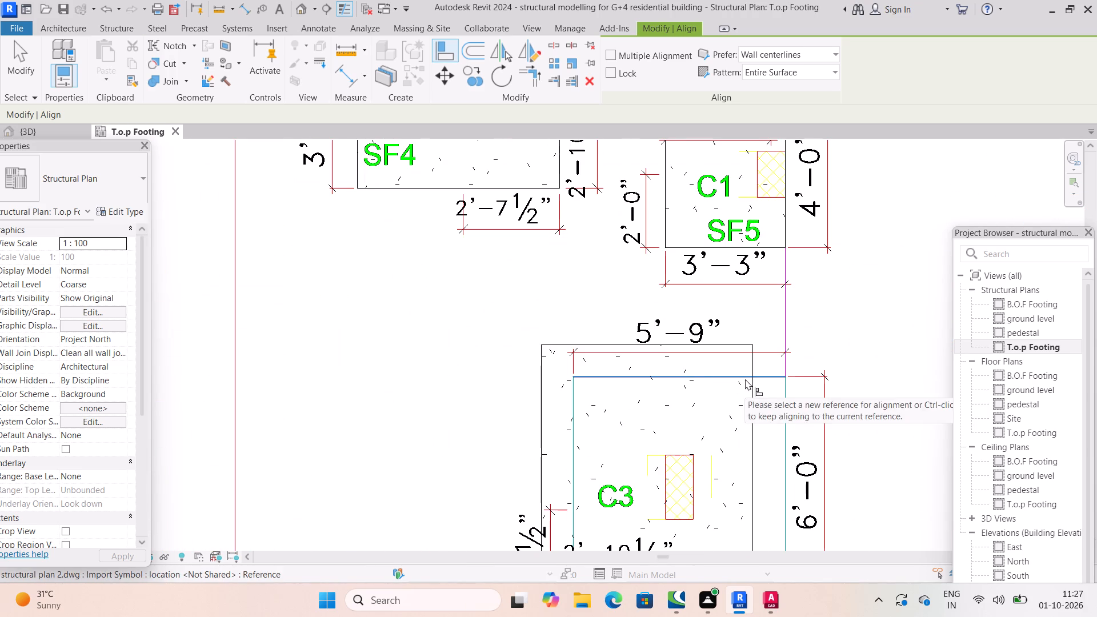
left_click(768, 377)
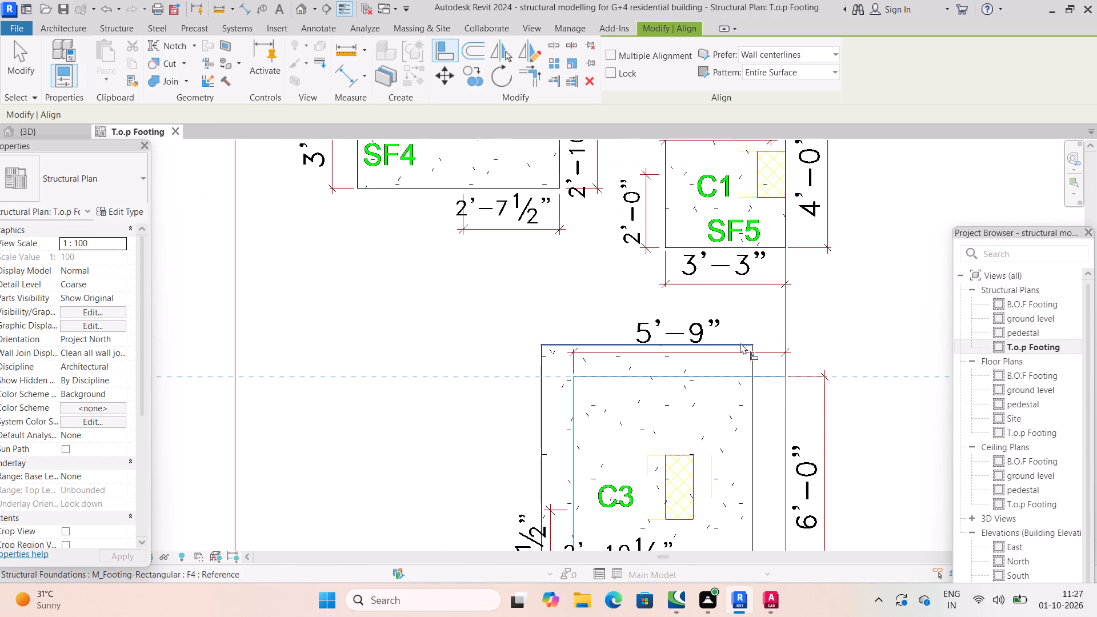
left_click(740, 343)
left_click(786, 417)
left_click(755, 424)
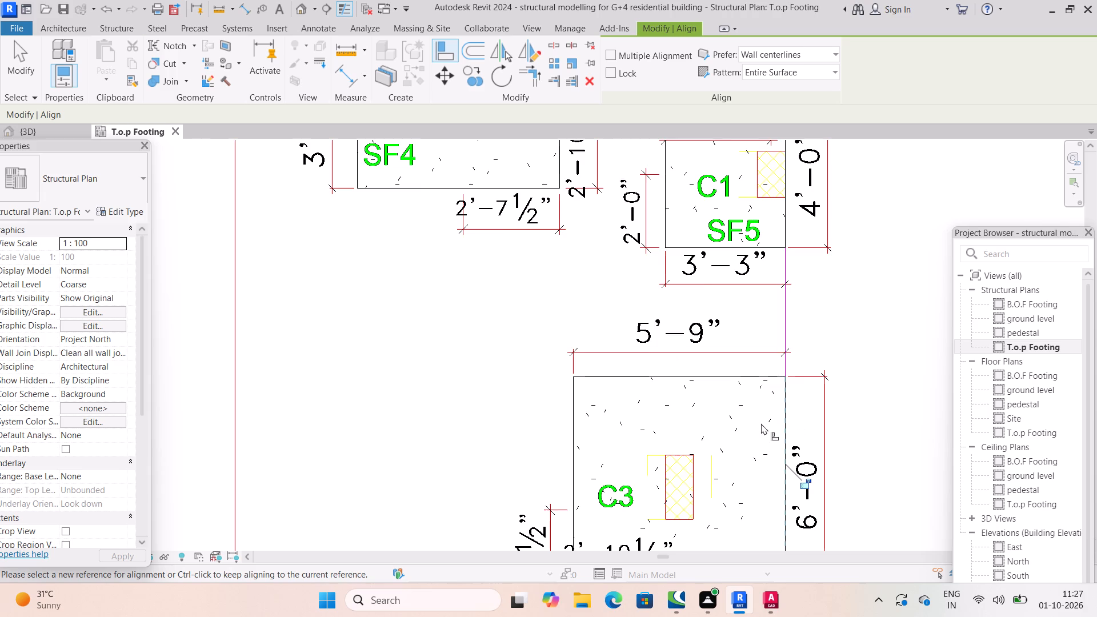
Align the lower edge of the sf 4 footing at column C1 near grid 5 with the SF4 outline's lower edge.
scroll(761, 423, "down", 9)
scroll(458, 329, "up", 3)
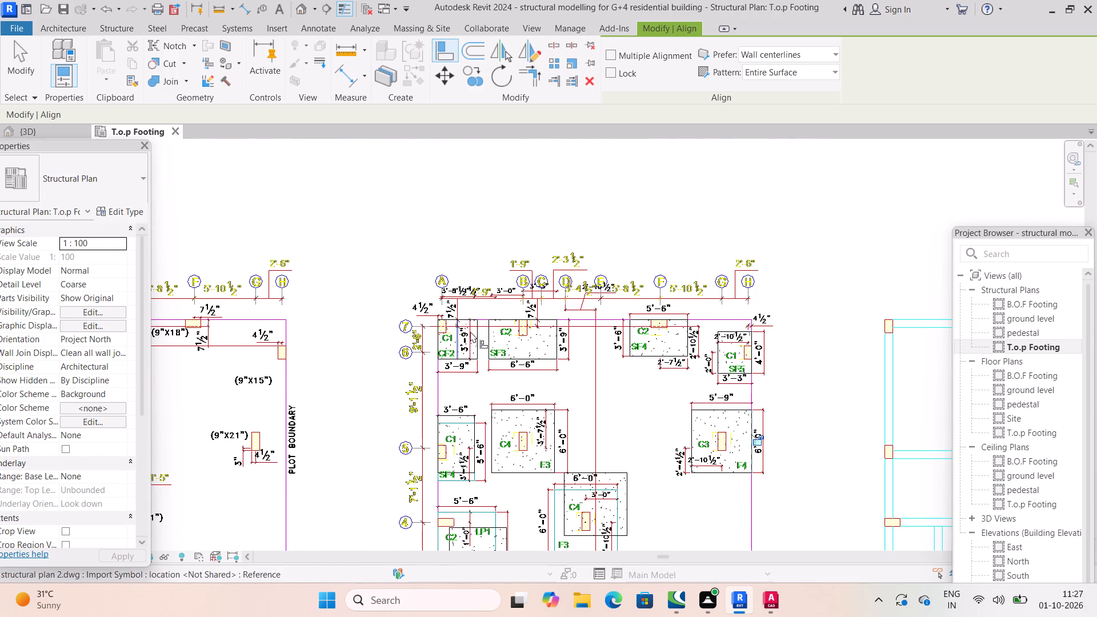
scroll(703, 380, "up", 1)
middle_click_drag(676, 382, 534, 348)
middle_click_drag(550, 438, 550, 429)
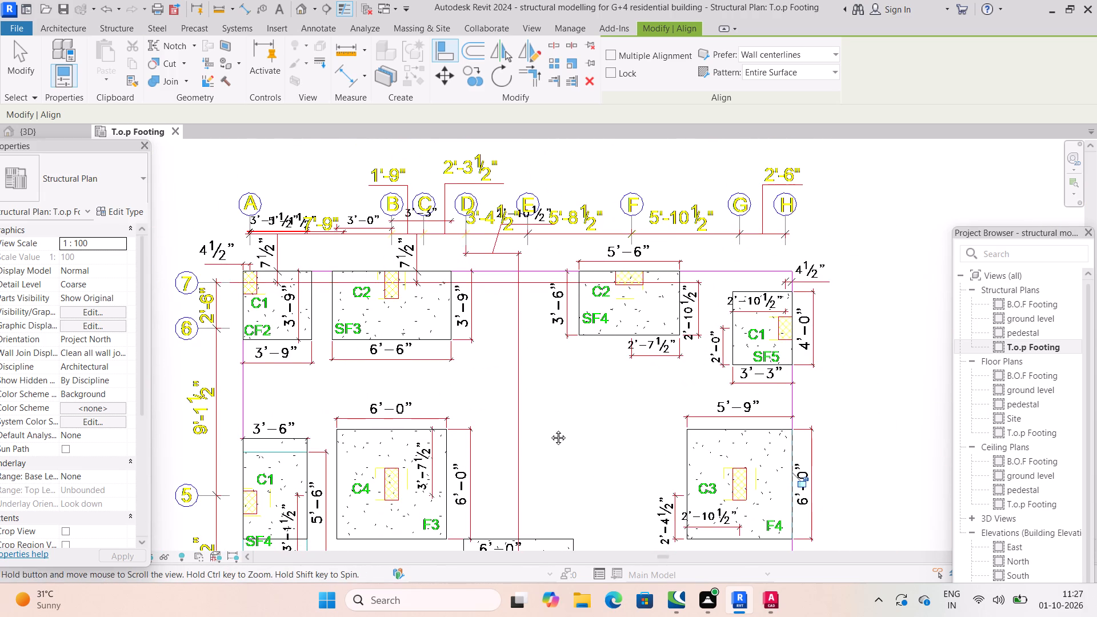
middle_click_drag(550, 429, 576, 303)
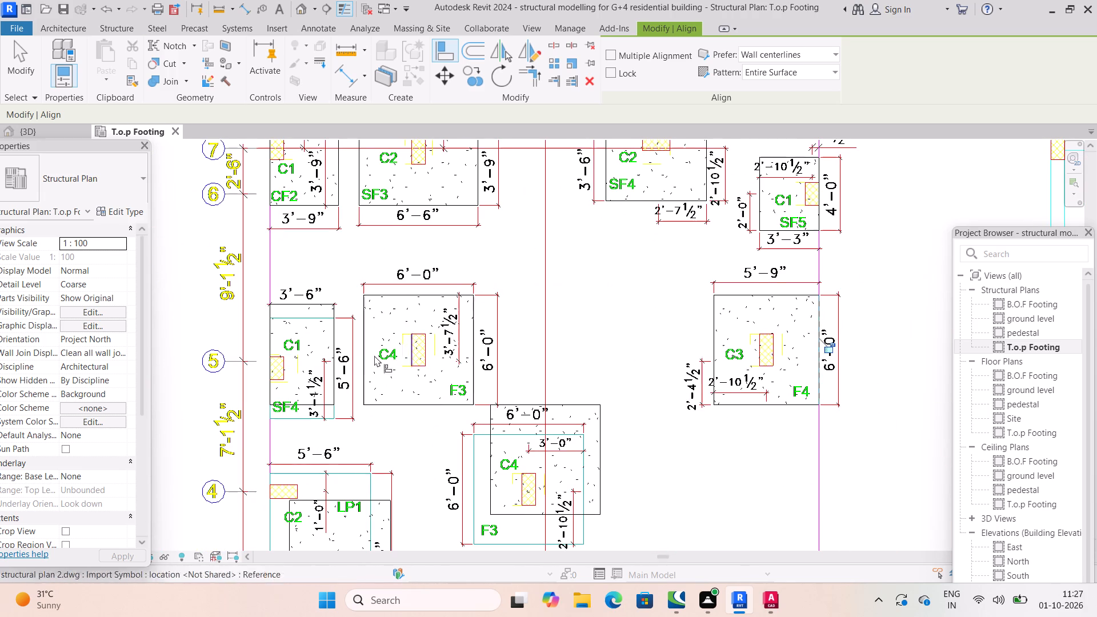
scroll(345, 287, "up", 3)
middle_click_drag(514, 389, 538, 313)
left_click(314, 408)
left_click(320, 386)
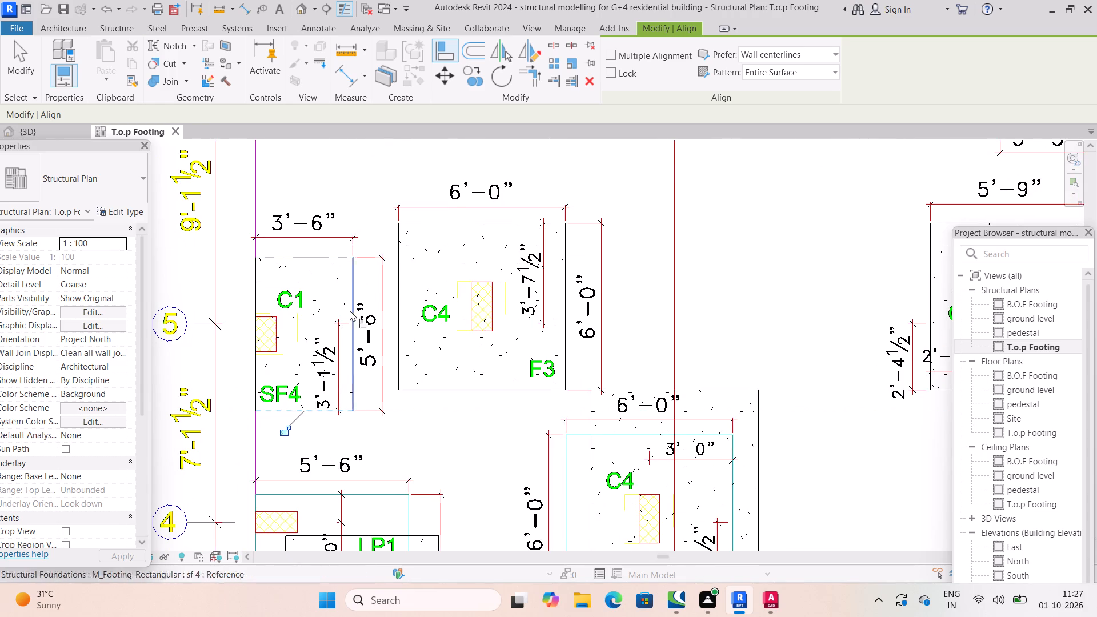
Align the F3 footing at column C4 near grid 4 with the left and upper edges of the F3 outline.
scroll(340, 398, "up", 2)
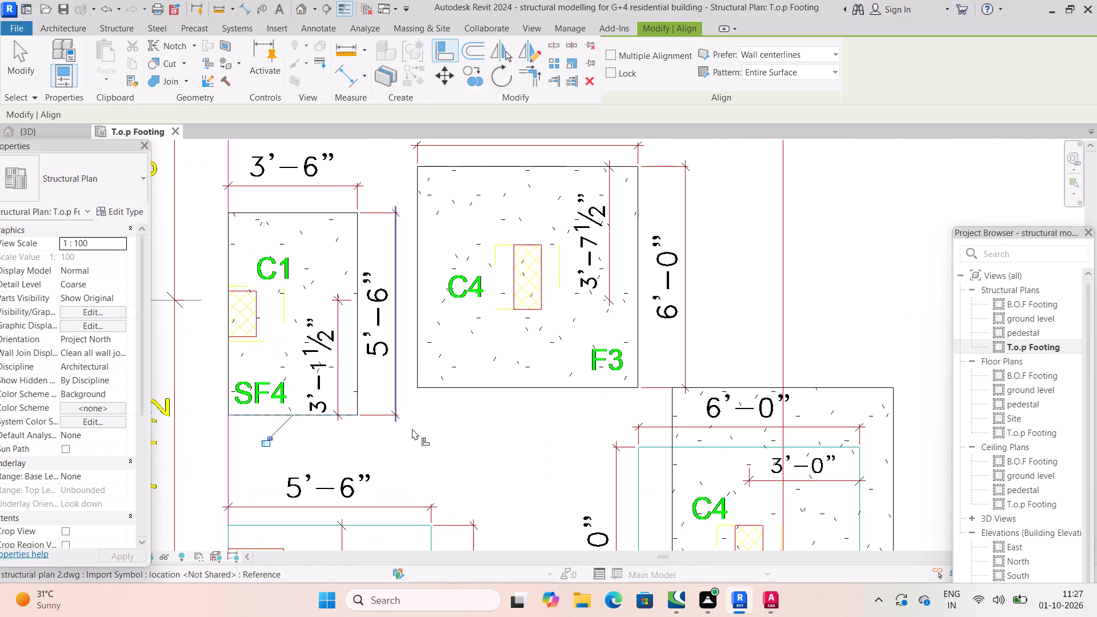
middle_click_drag(501, 432, 355, 397)
scroll(489, 432, "down", 1)
scroll(599, 402, "down", 3)
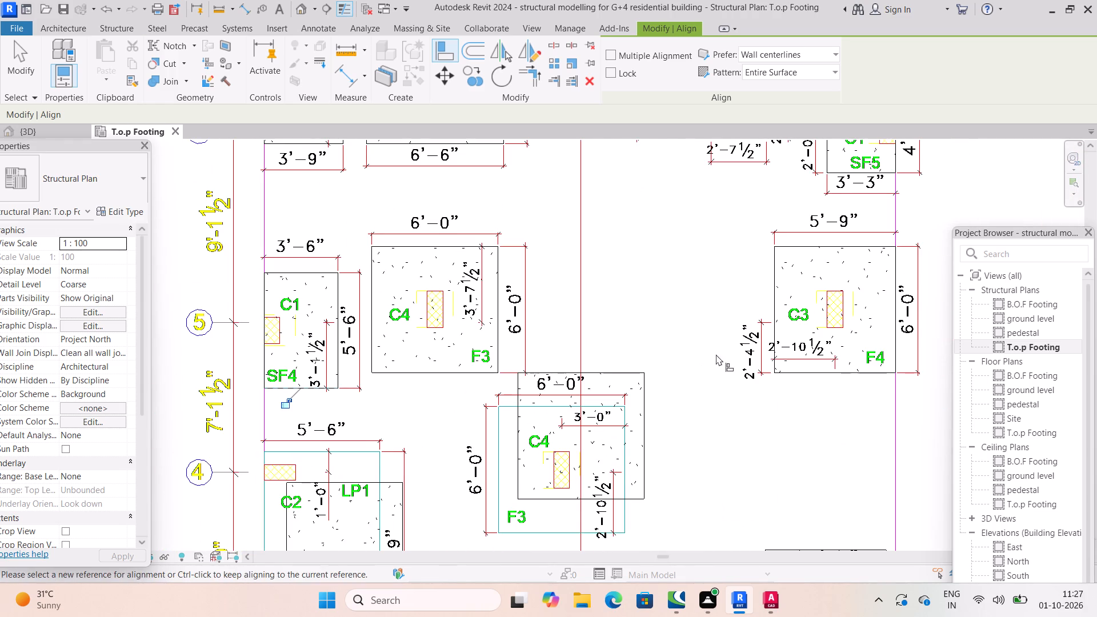
middle_click_drag(378, 442, 459, 390)
scroll(554, 403, "up", 3)
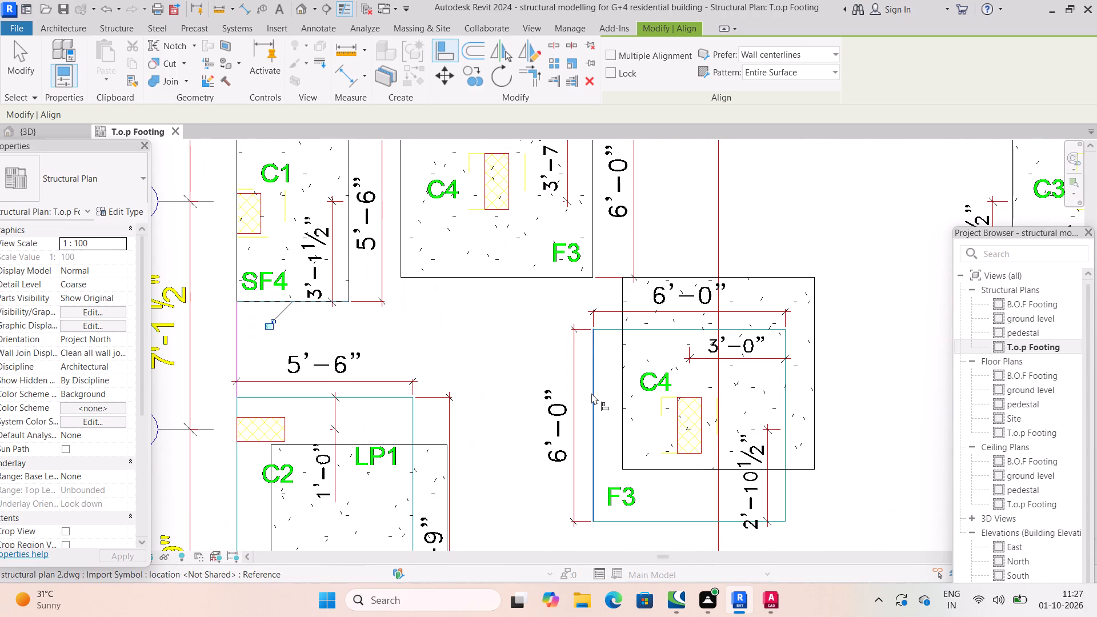
left_click(591, 393)
left_click(626, 387)
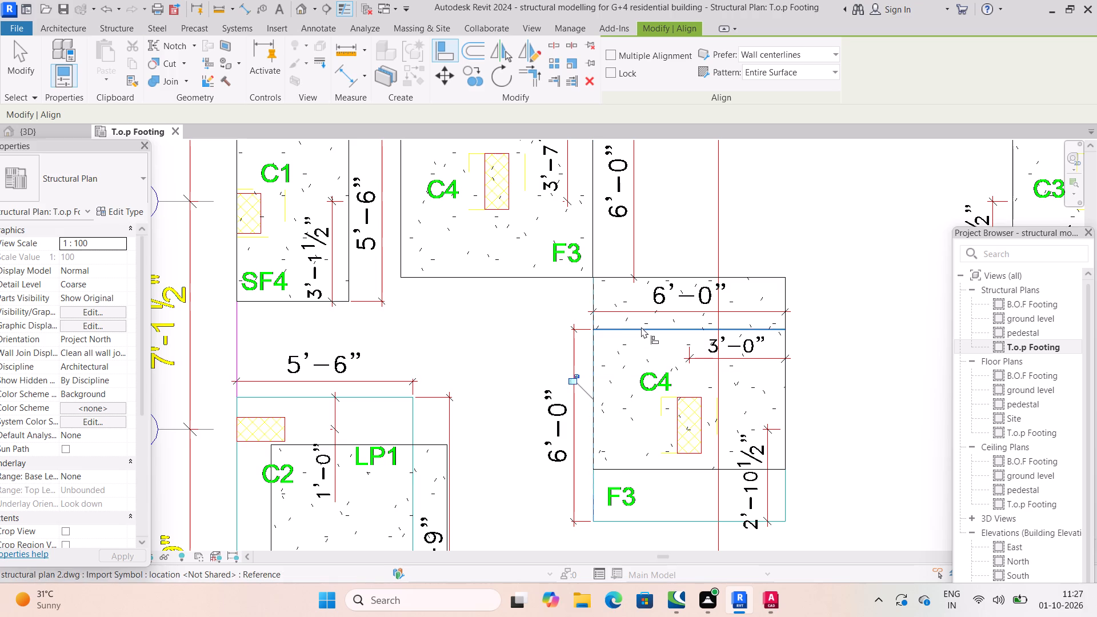
left_click(641, 327)
left_click(676, 274)
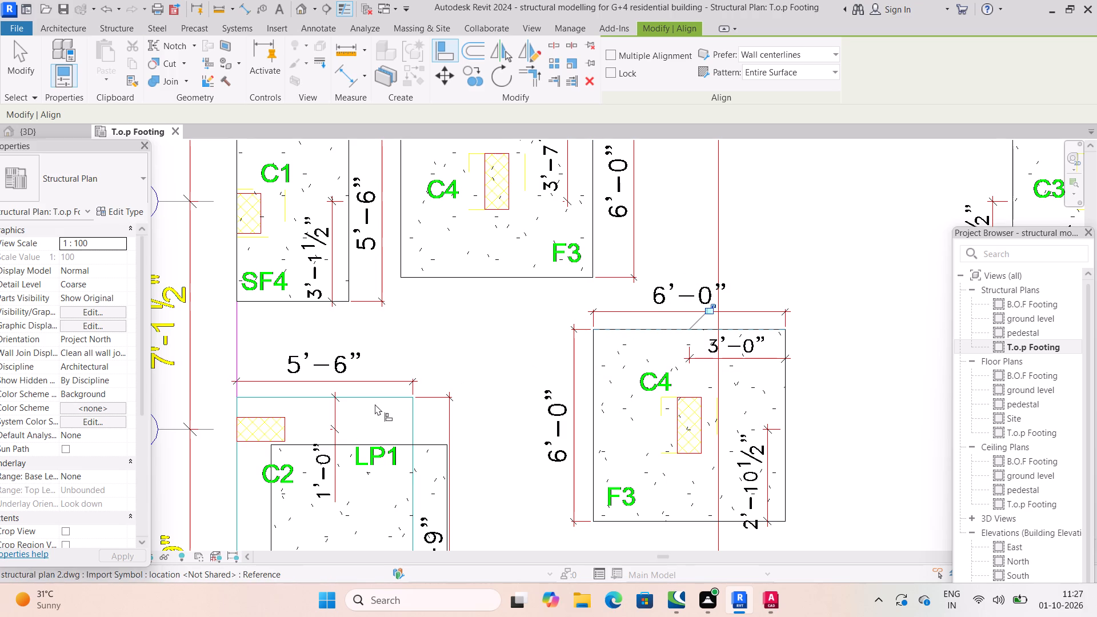
Align the LP1 footing at the C2 columns between grids 4 and 3 with the upper and left edges of the LP1 outline.
left_click(373, 394)
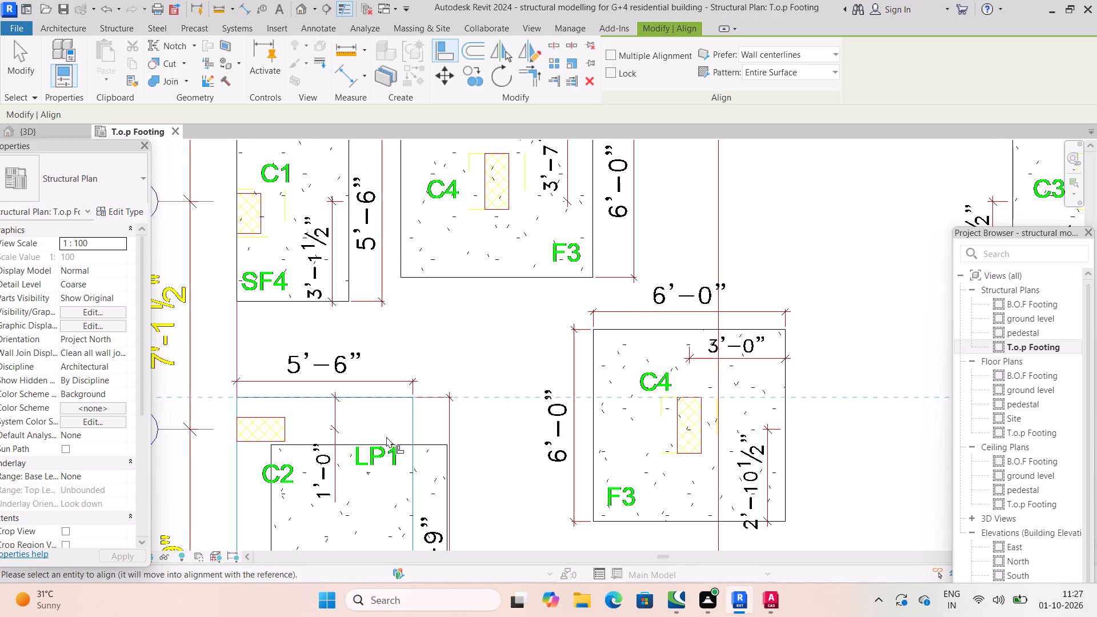
left_click(386, 447)
left_click(240, 464)
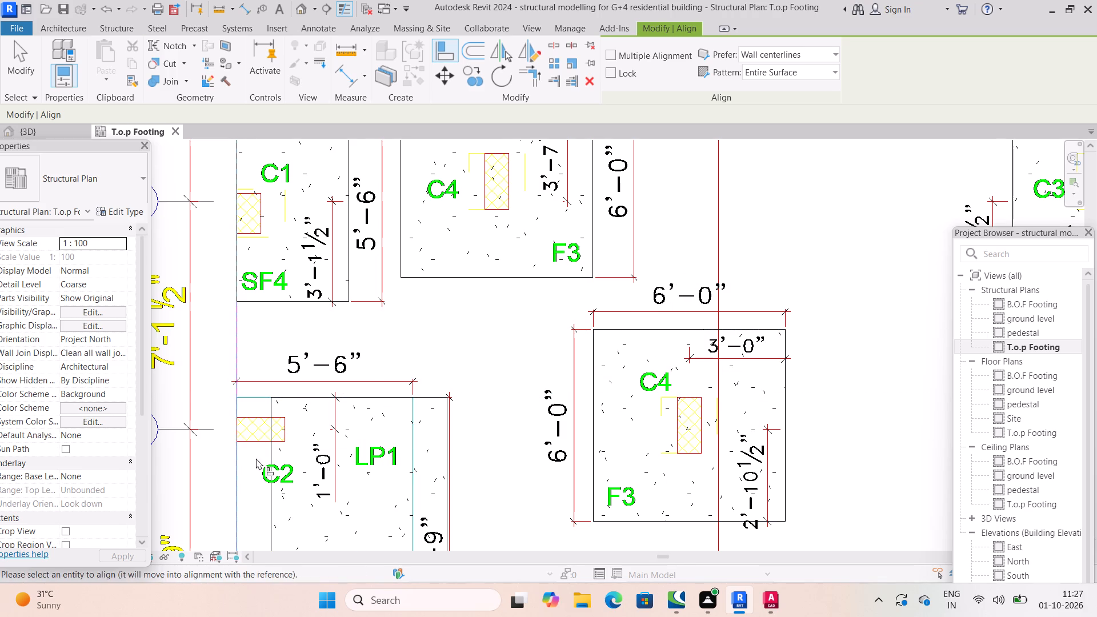
left_click(271, 457)
Align the F2 footing at column C5 near grid 3 with the left and upper edges of the F2 outline.
scroll(281, 463, "down", 6)
middle_click_drag(281, 463, 287, 319)
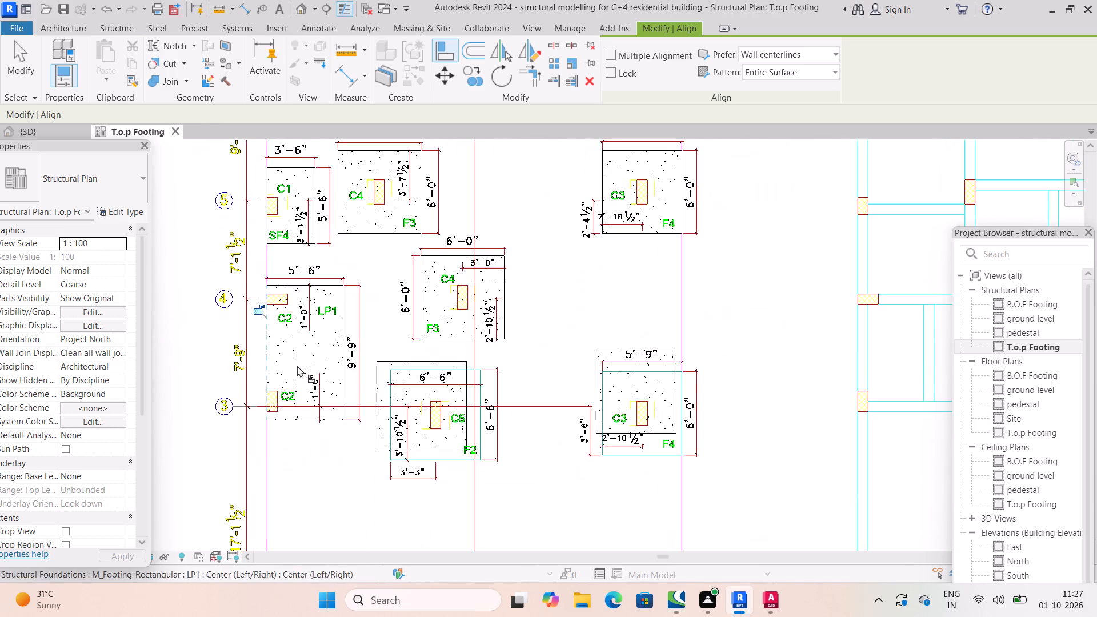
scroll(313, 412, "up", 3)
scroll(428, 378, "up", 3)
left_click(432, 392)
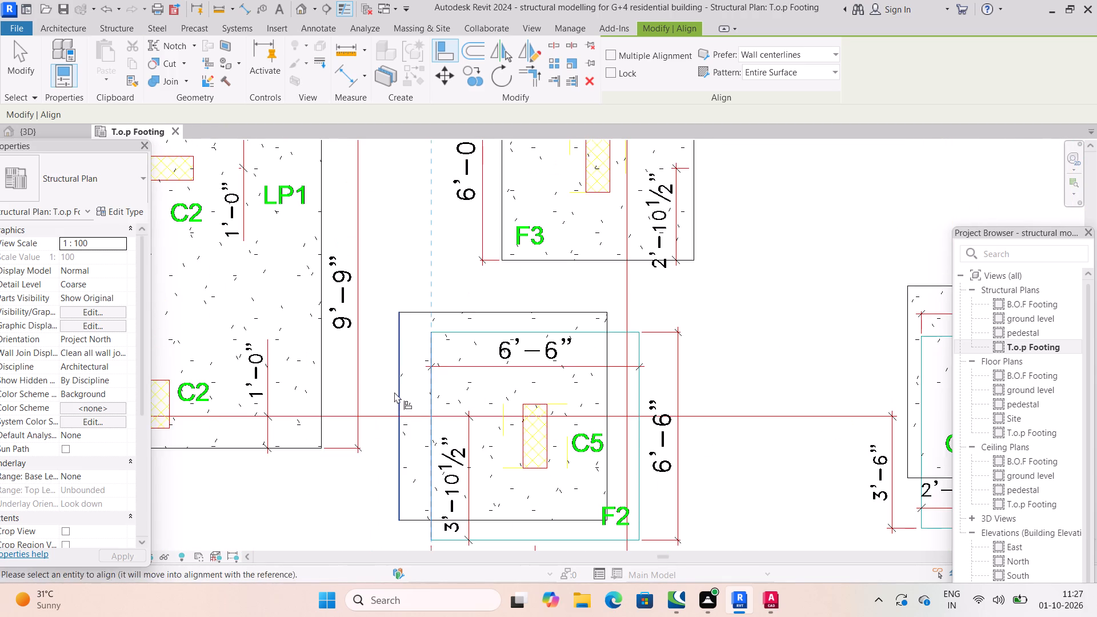
left_click(396, 392)
left_click(560, 328)
left_click(576, 312)
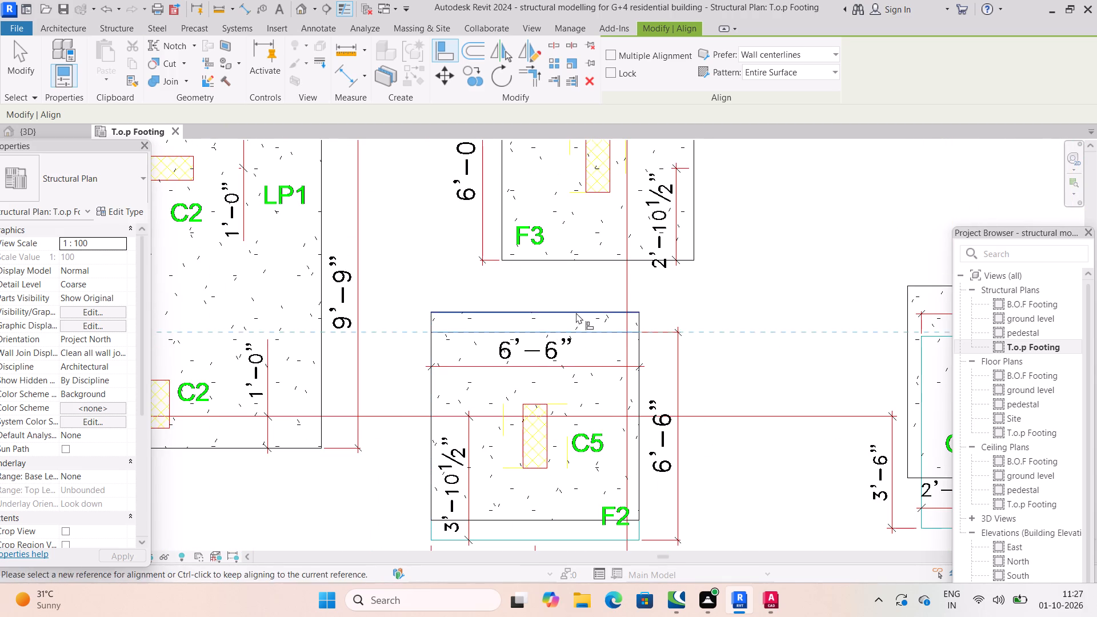
Align the F4 footing at column C3 near grid 3 with the upper and left edges of the F4 outline.
scroll(659, 420, "down", 2)
middle_click_drag(678, 434, 540, 360)
scroll(662, 432, "down", 1)
scroll(815, 281, "up", 3)
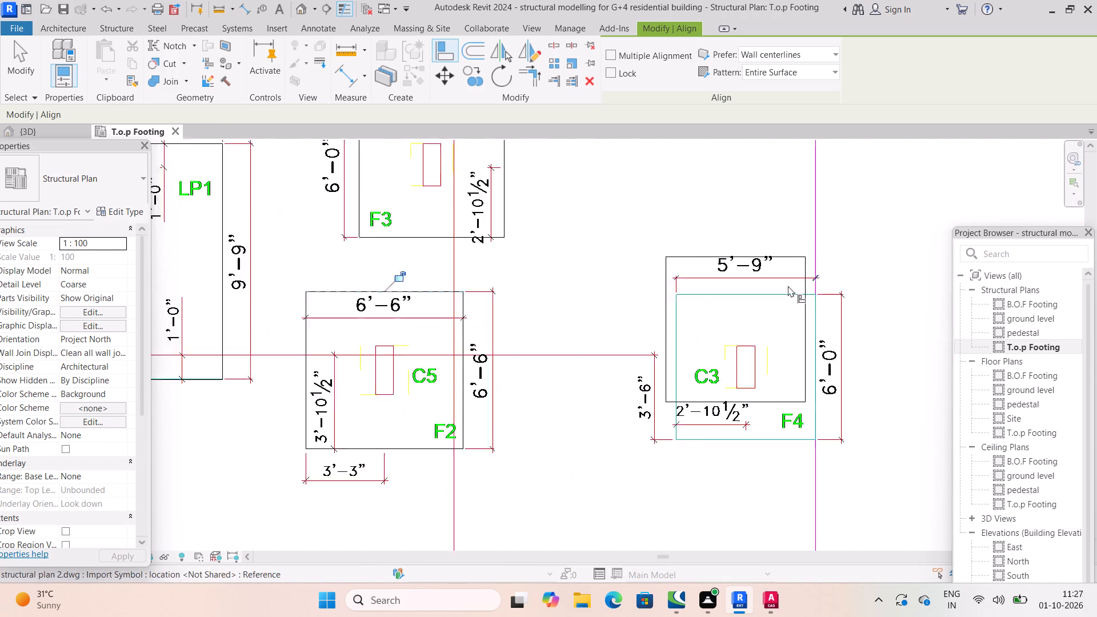
left_click(764, 301)
left_click(753, 251)
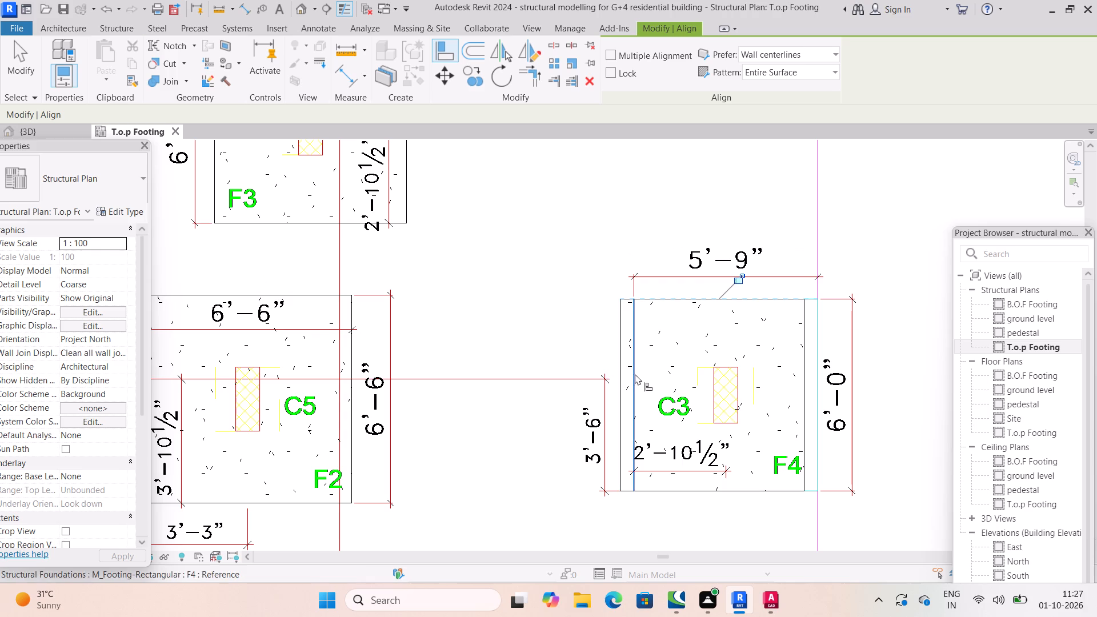
left_click(637, 375)
left_click(622, 375)
Align the SF2 footing at column C2 near grid 2 with the upper and right edges of the SF2 outline.
scroll(648, 381, "down", 7)
middle_click_drag(651, 478, 635, 363)
scroll(644, 475, "down", 2)
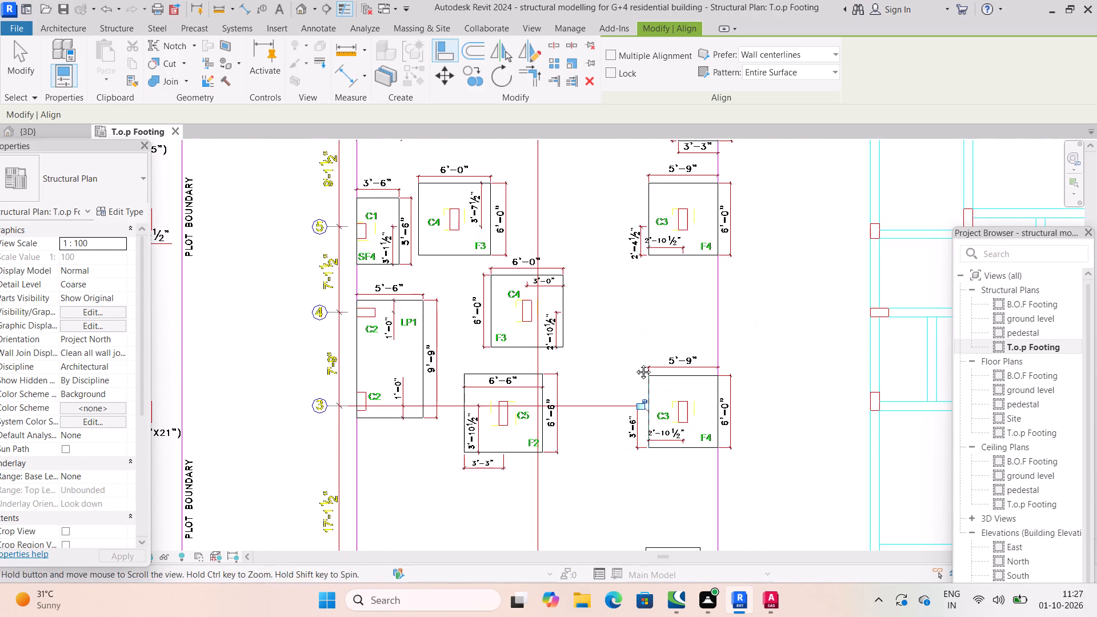
middle_click_drag(635, 363, 638, 330)
scroll(519, 394, "up", 3)
scroll(409, 366, "up", 4)
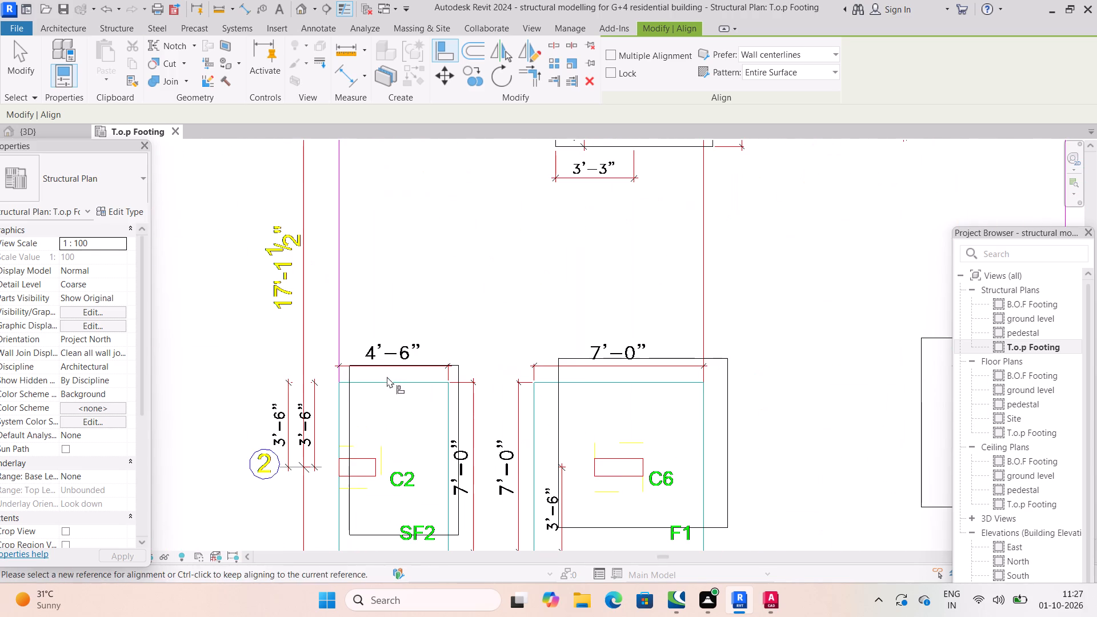
left_click(422, 381)
left_click(441, 362)
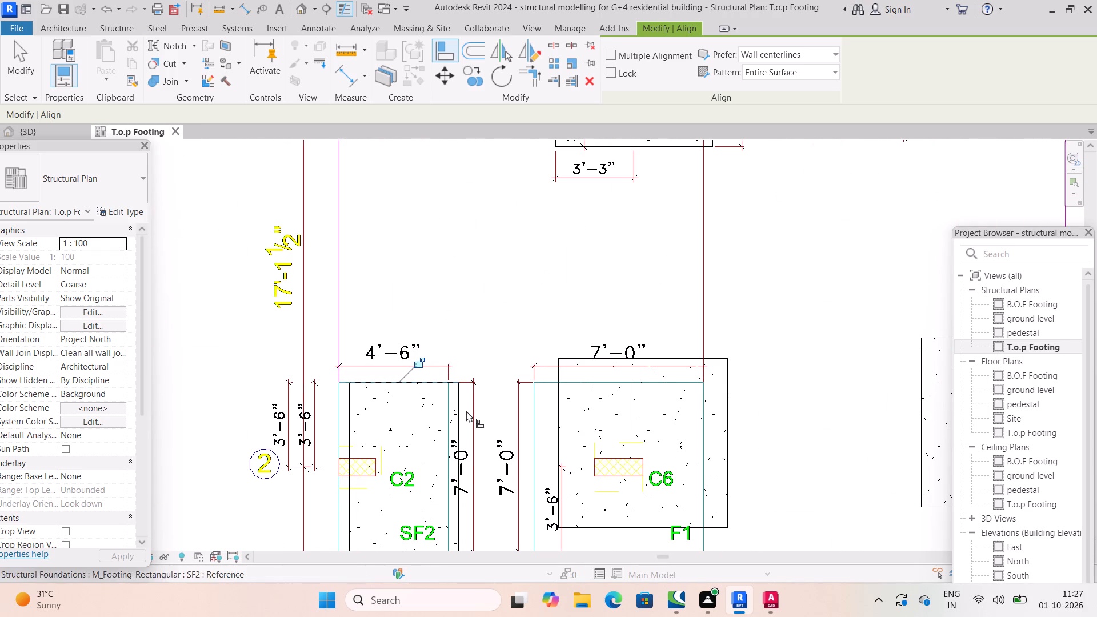
left_click(448, 417)
left_click(464, 420)
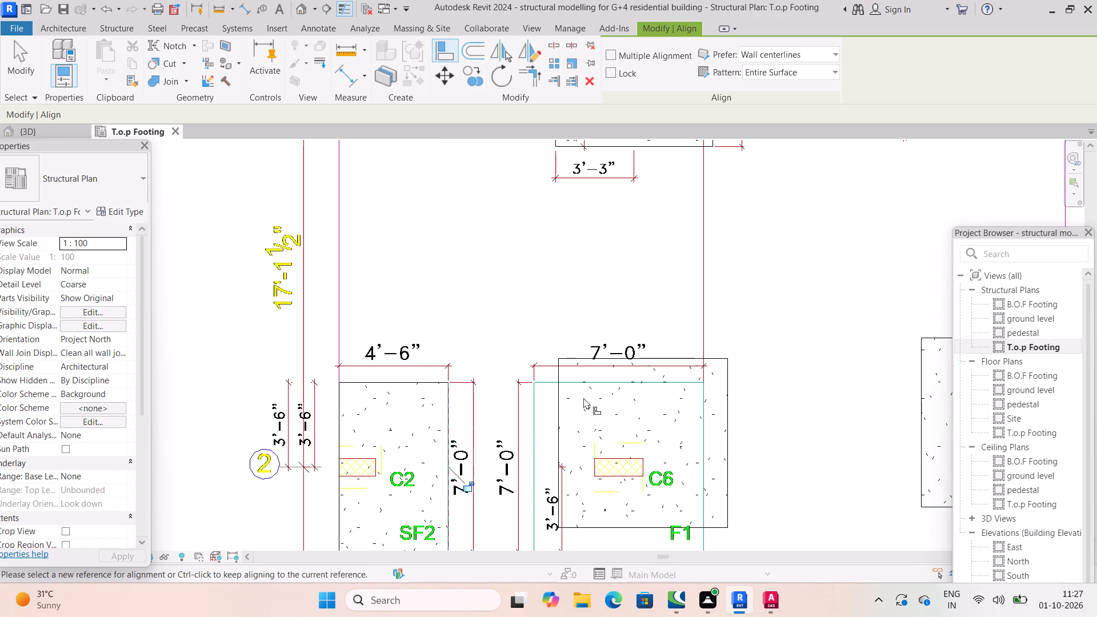
Align the upper edge of the F1 footing at column C6 near grid 2 with the F1 outline's upper edge.
left_click(604, 376)
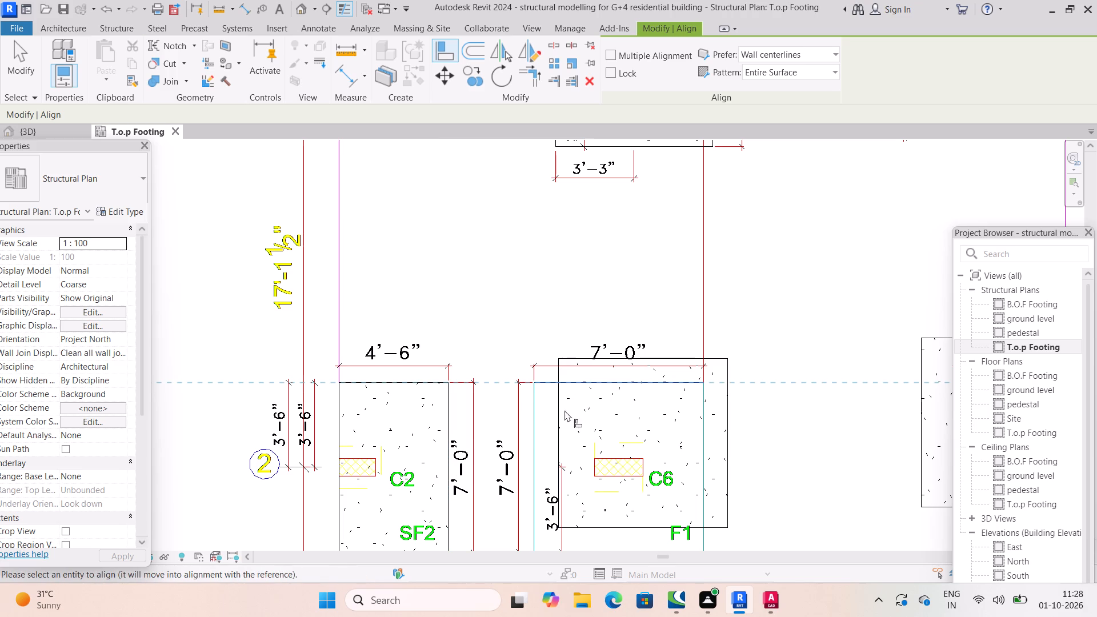
left_click(639, 356)
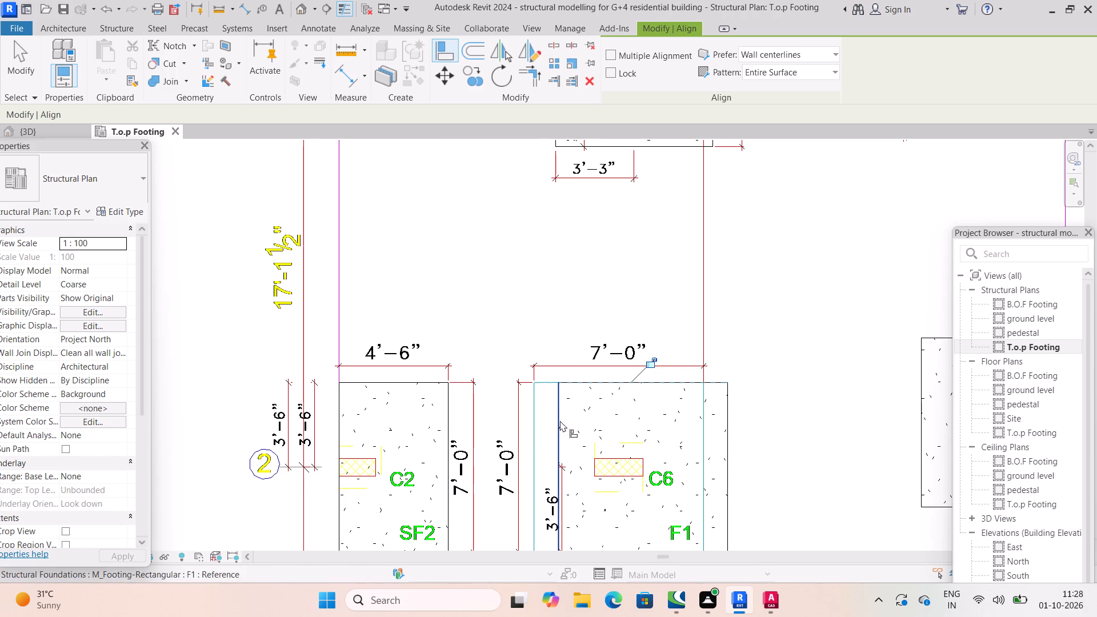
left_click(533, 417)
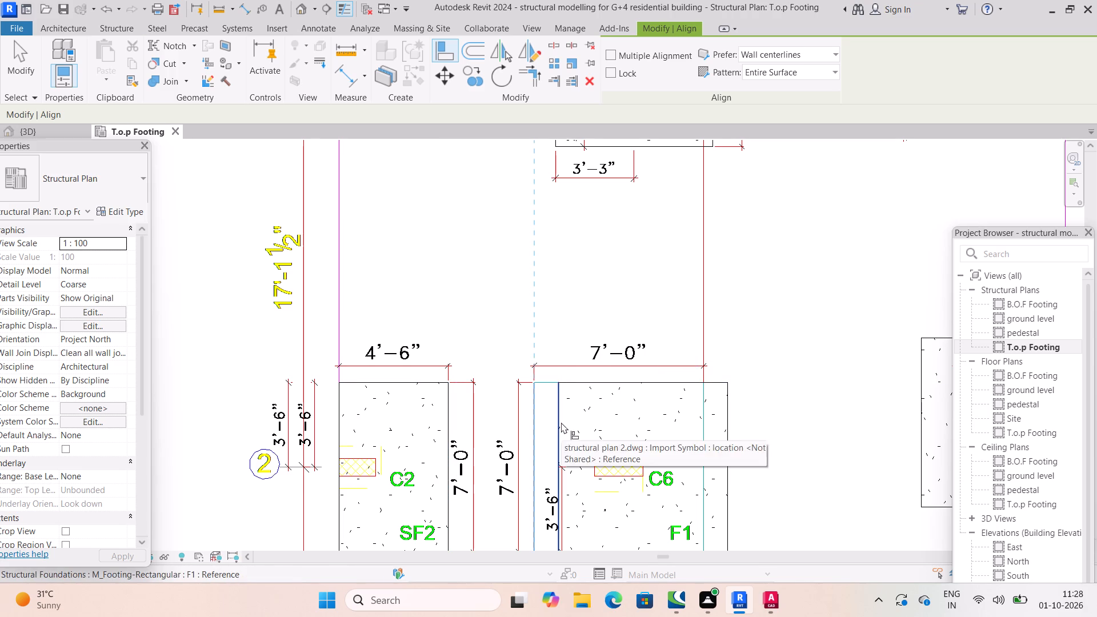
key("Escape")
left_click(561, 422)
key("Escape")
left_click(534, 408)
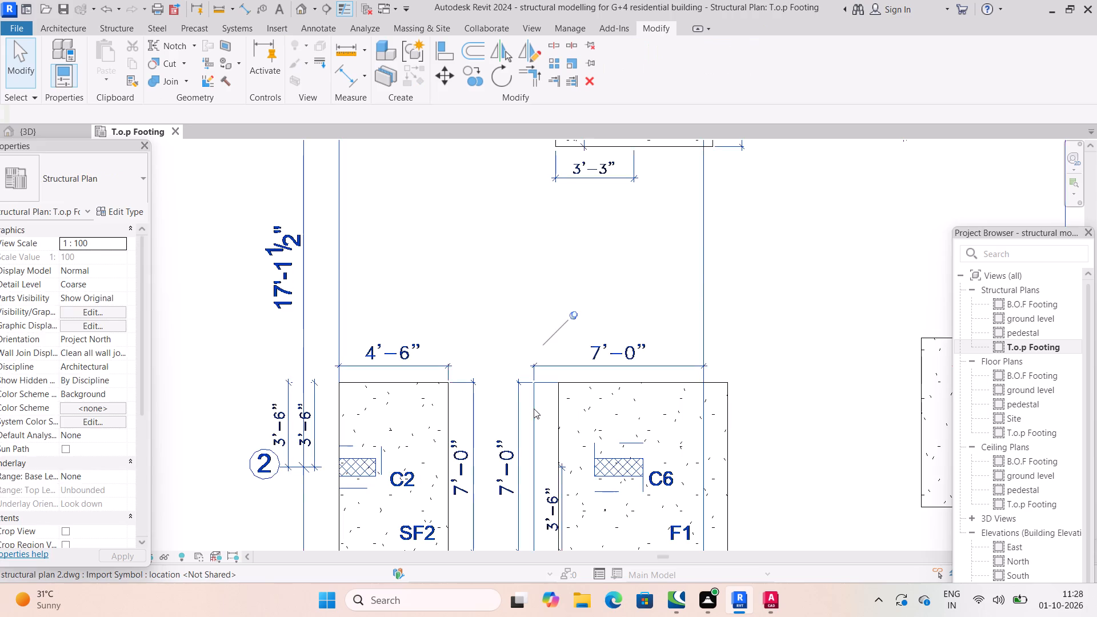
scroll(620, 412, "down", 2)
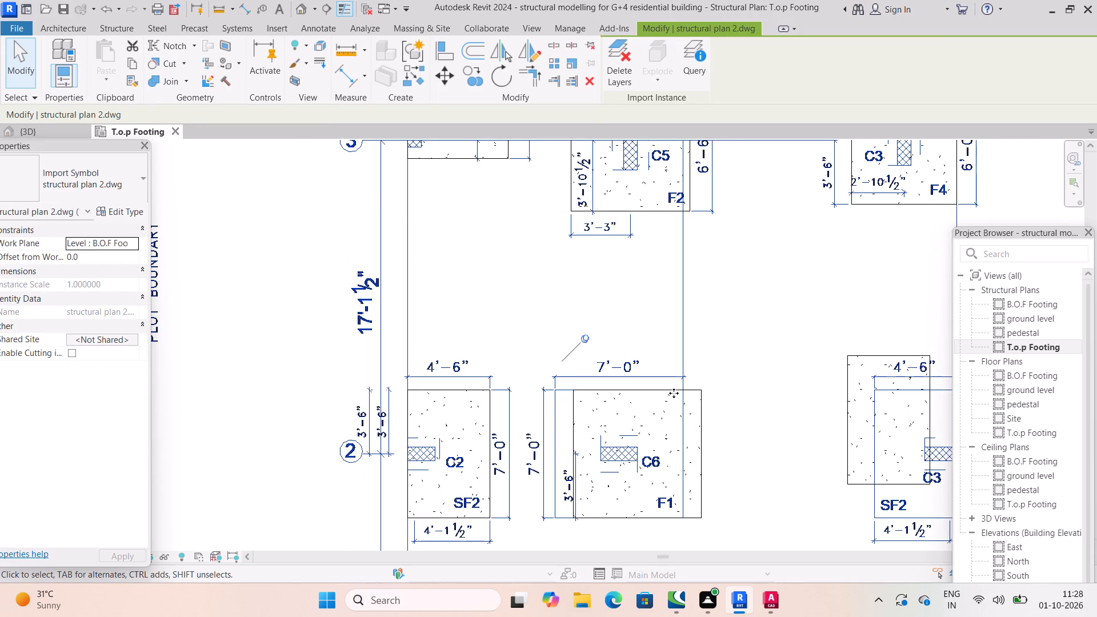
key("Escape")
Align the left edge of the F1 footing at column C6 near grid 2 with the F1 outline's left edge.
left_click(446, 47)
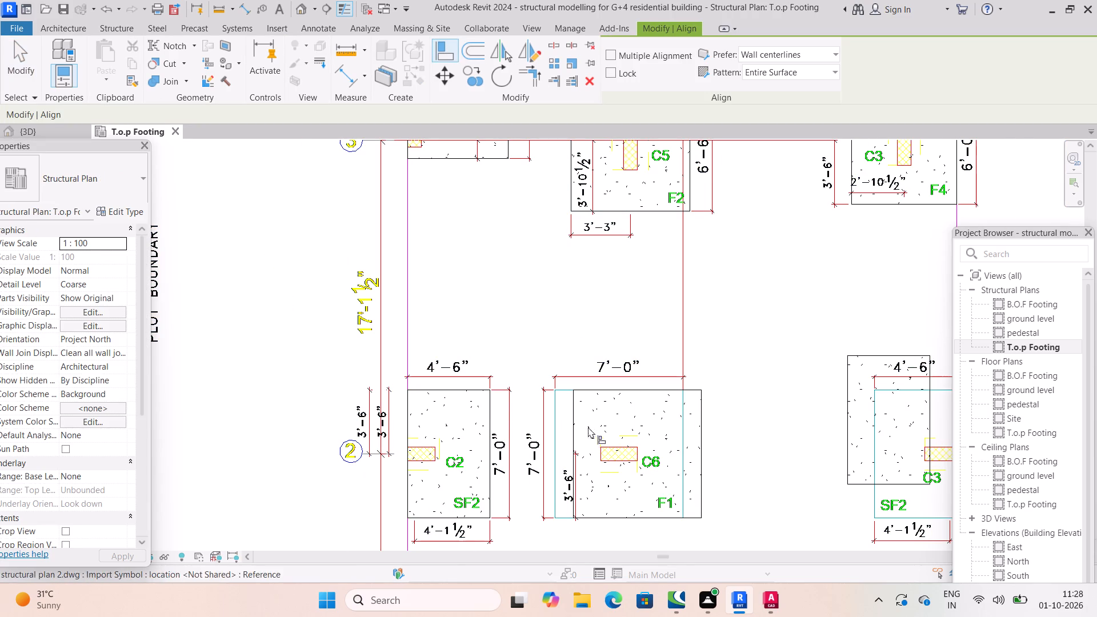
left_click(556, 418)
left_click(573, 420)
Align the SF2 footing at column C3 near grid 2 with the right and upper edges of the SF2 outline.
scroll(654, 434, "down", 2)
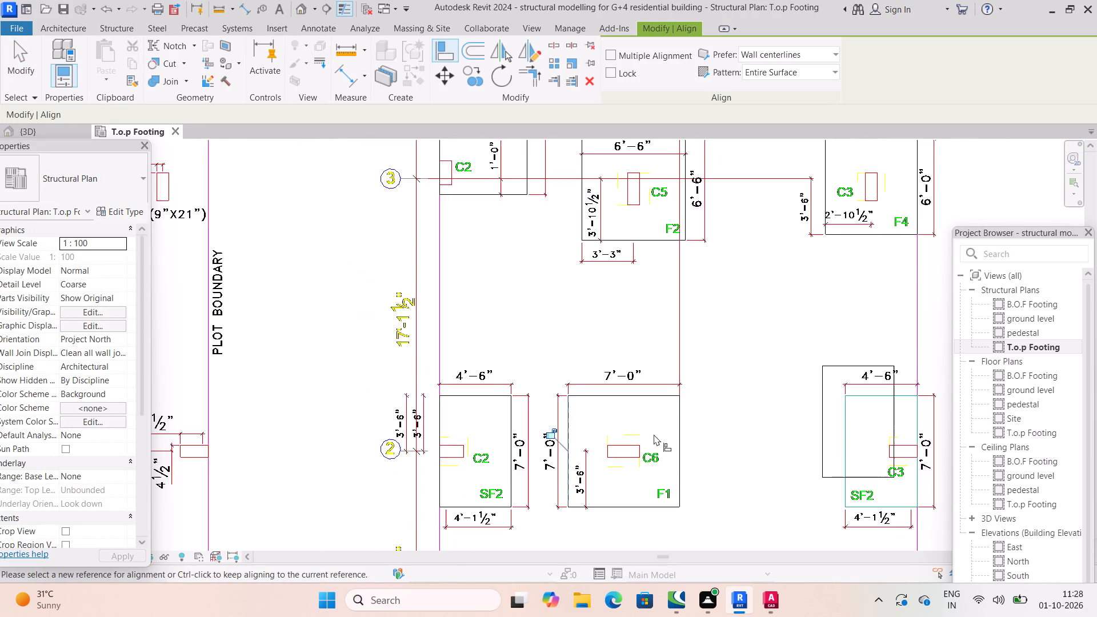
scroll(654, 434, "down", 4)
scroll(751, 428, "up", 2)
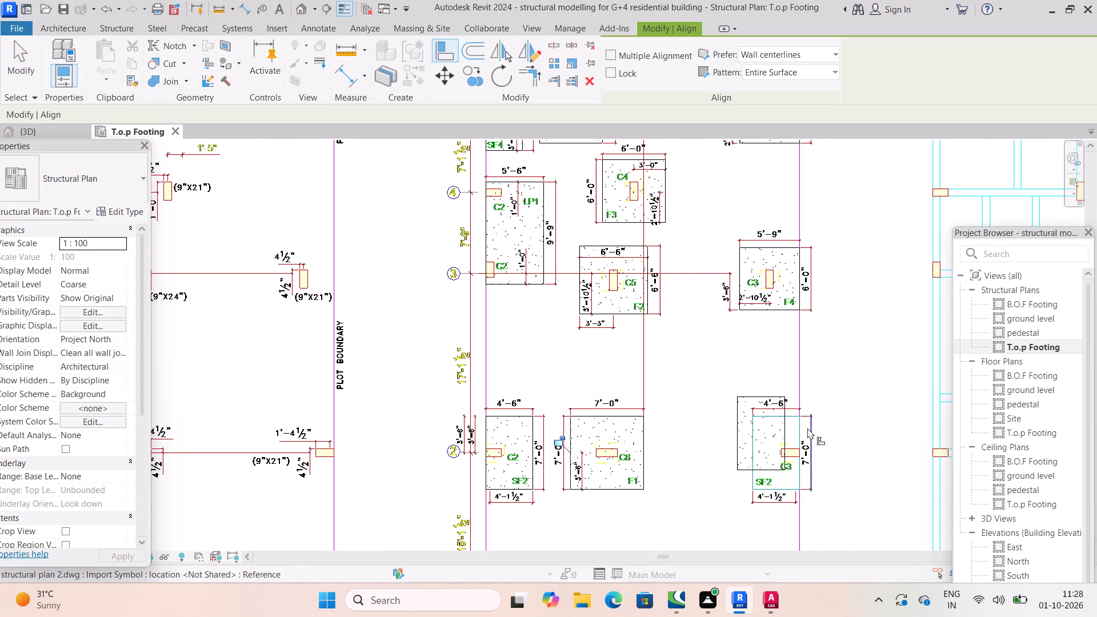
scroll(800, 434, "up", 4)
left_click(800, 434)
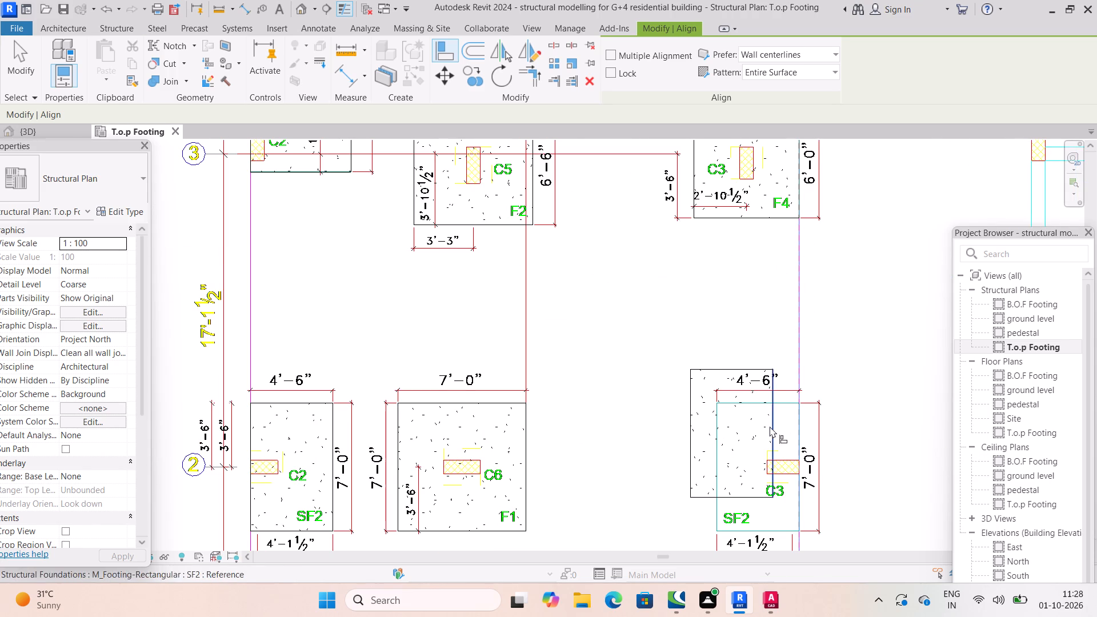
left_click(770, 426)
left_click(783, 408)
left_click(768, 370)
Align the CF1 footing at column C2 on the left end of grid 1 with the upper and left edges of its outline.
scroll(737, 443, "down", 2)
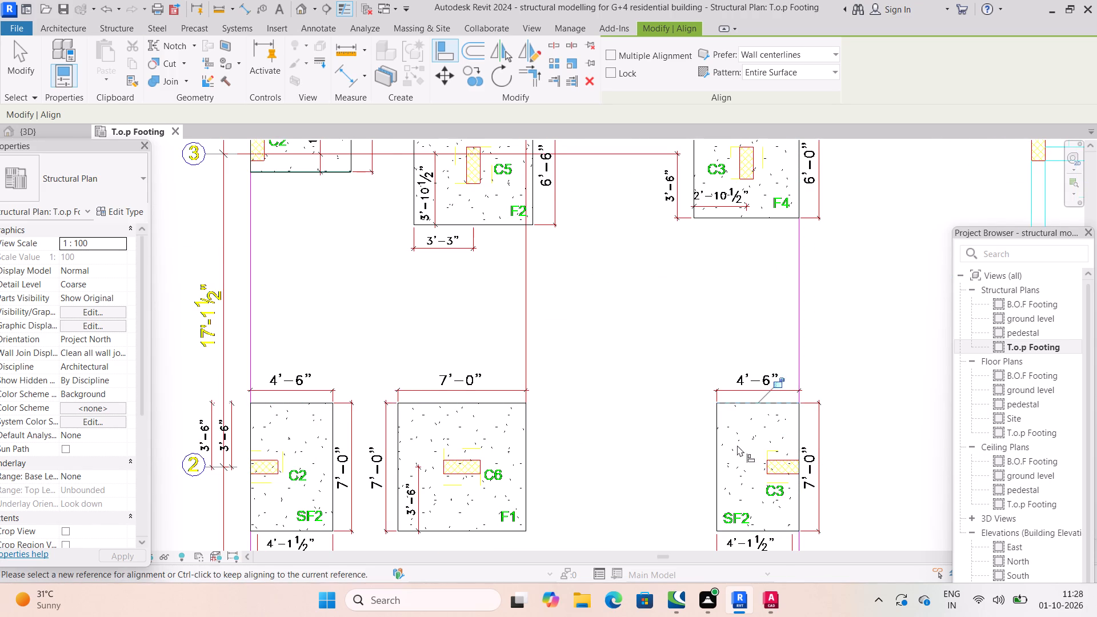
scroll(737, 445, "down", 4)
middle_click_drag(733, 454, 710, 274)
scroll(526, 360, "up", 12)
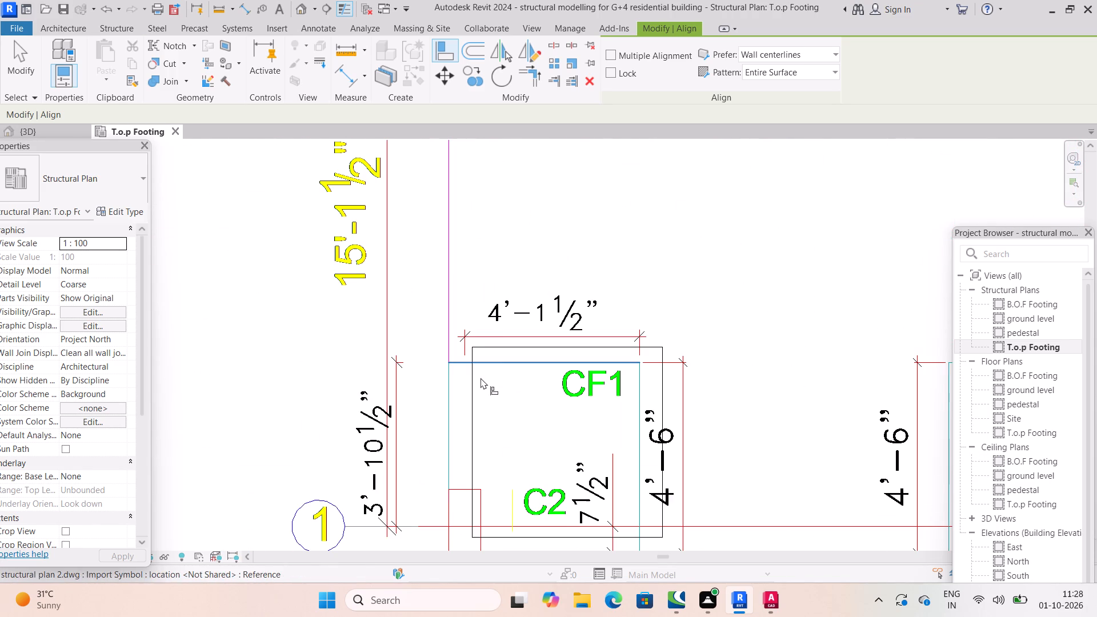
scroll(570, 378, "up", 1)
middle_click_drag(570, 378, 583, 277)
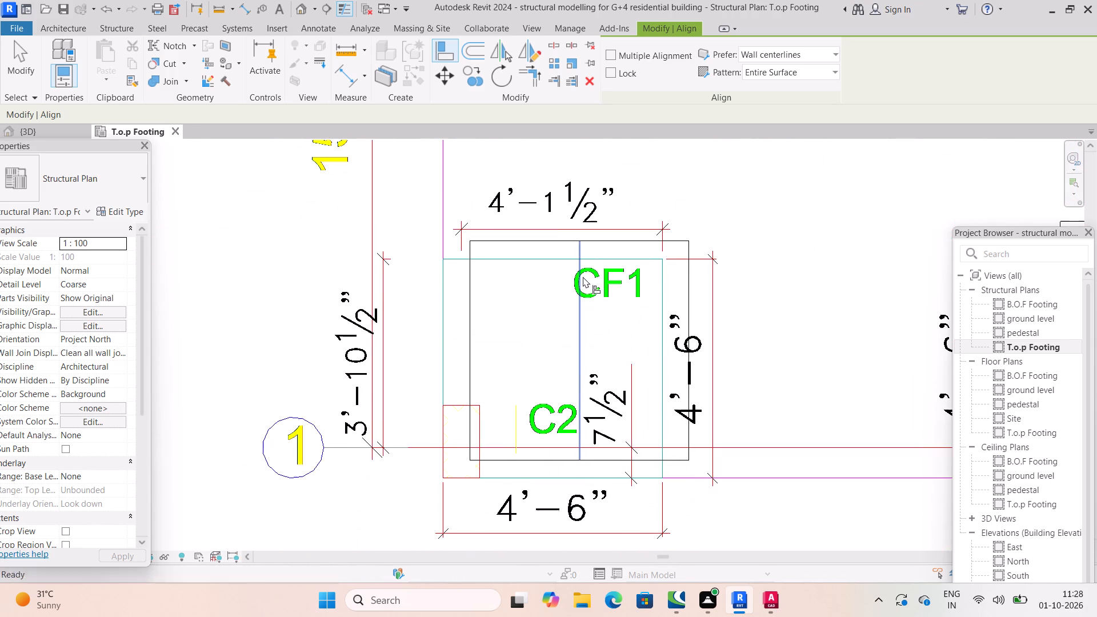
left_click(553, 258)
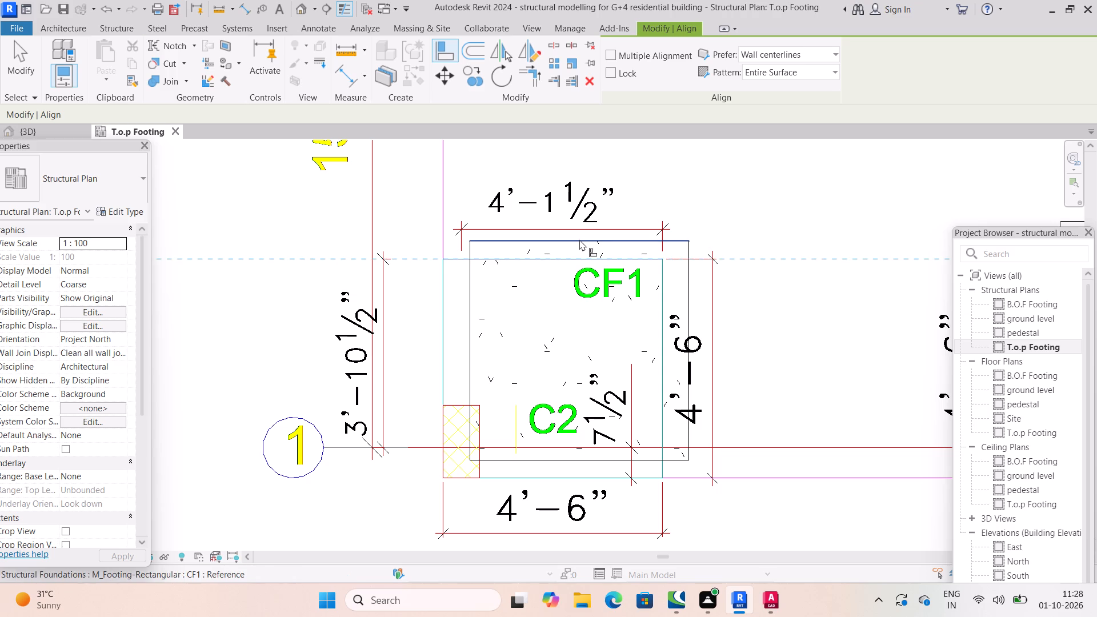
left_click(579, 239)
left_click(444, 319)
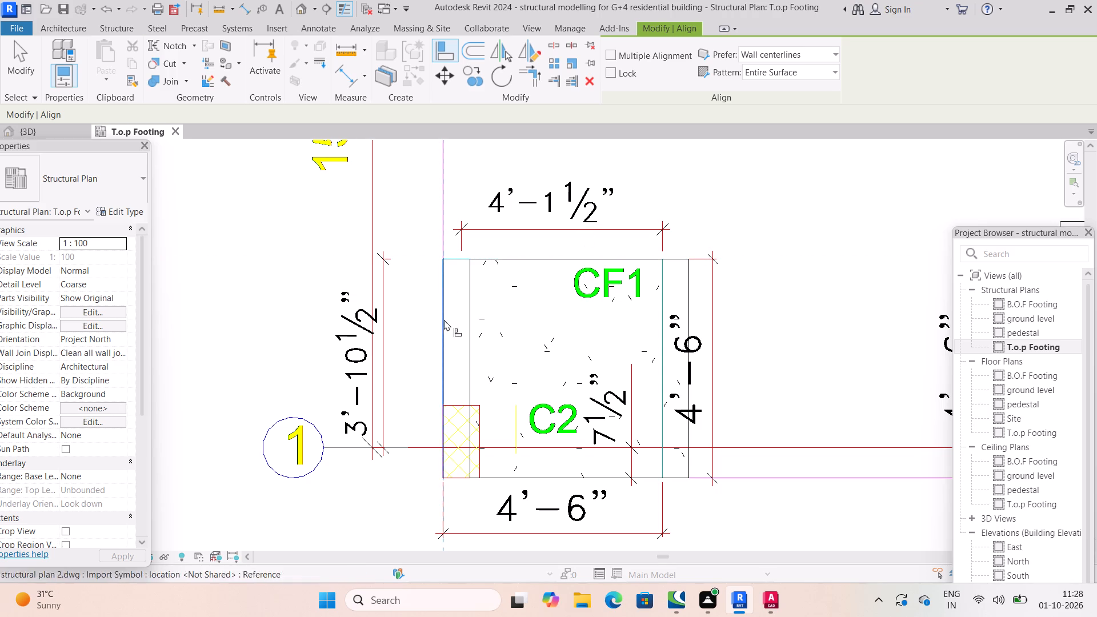
left_click(475, 331)
Align the SF1 footing at column C4 near grid 1 with the left and lower edges of the SF1 outline.
scroll(580, 484, "down", 3)
middle_click_drag(865, 459, 838, 459)
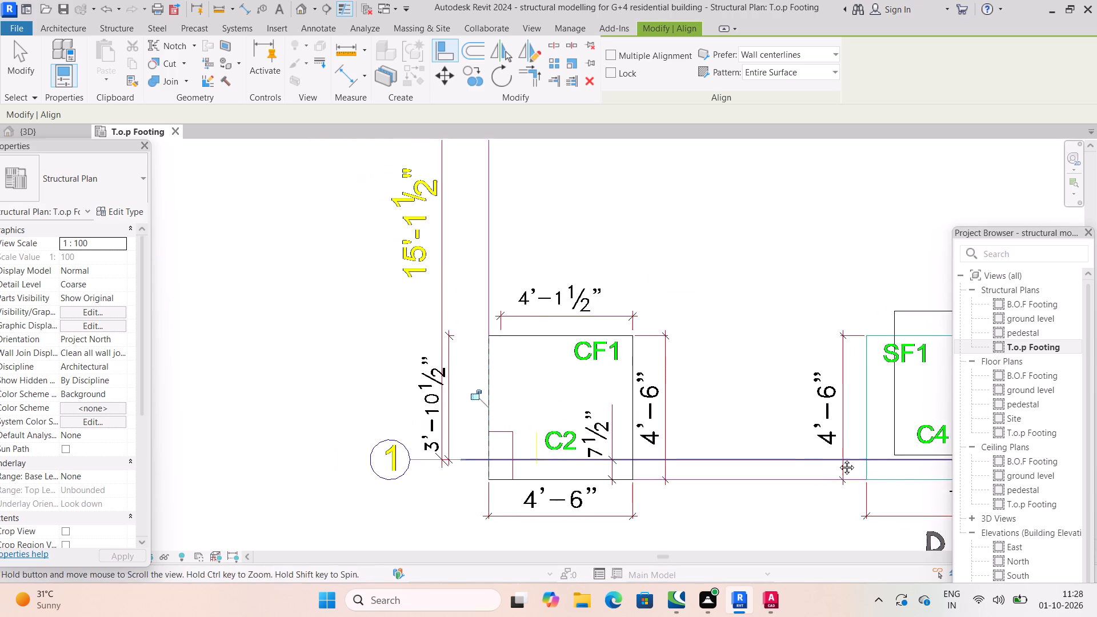
scroll(845, 459, "down", 1)
middle_click_drag(838, 459, 693, 444)
scroll(743, 392, "up", 3)
left_click(668, 403)
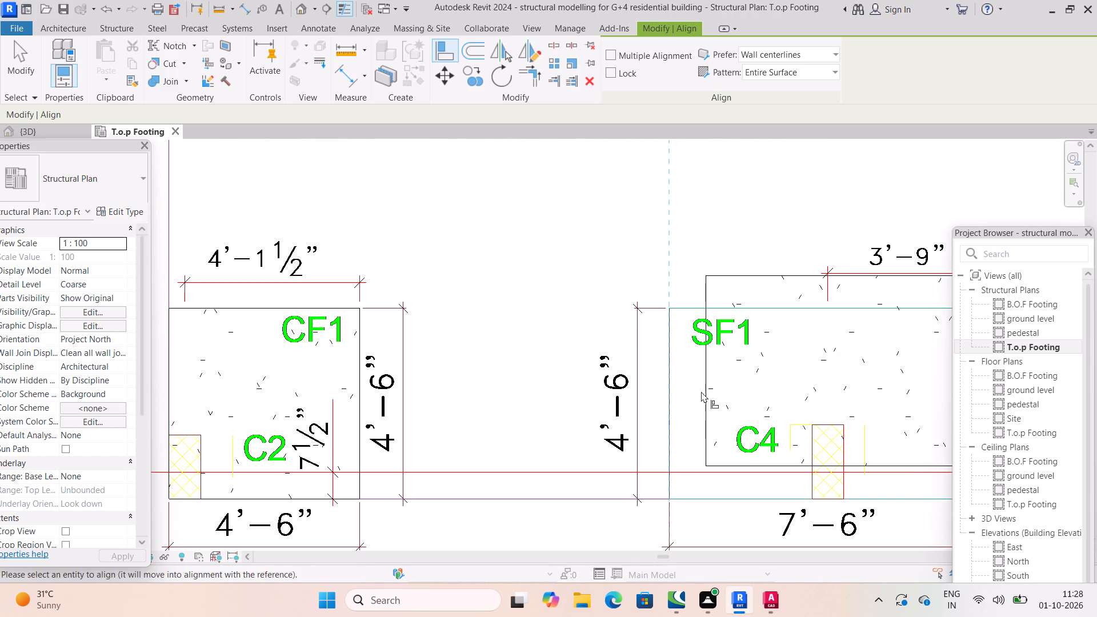
left_click(708, 390)
scroll(710, 395, "down", 4)
scroll(792, 463, "up", 4)
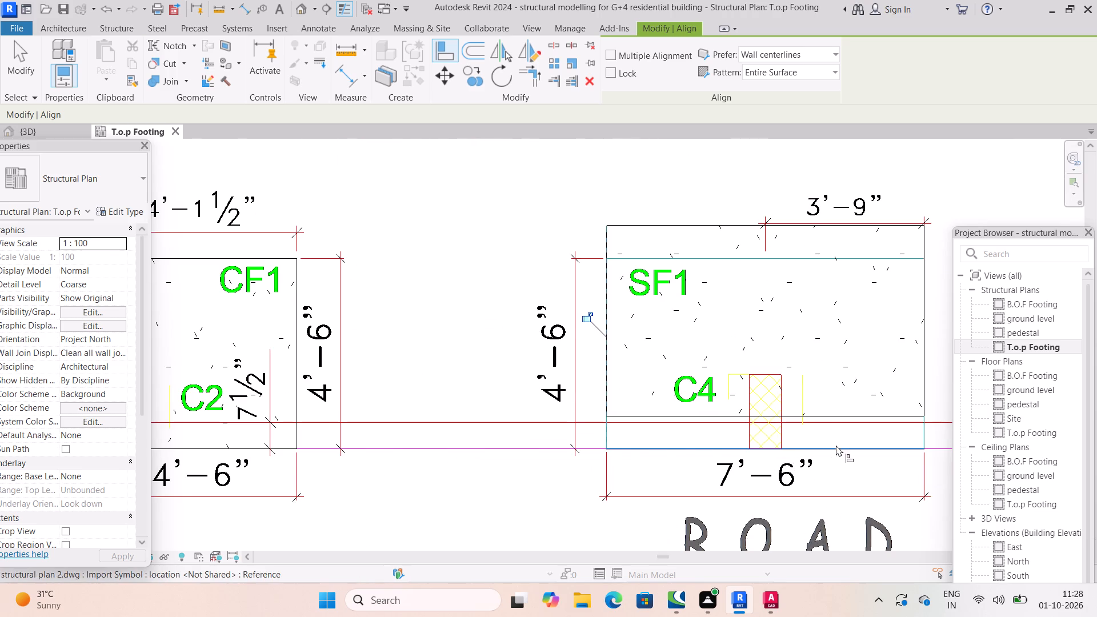
left_click(836, 445)
left_click(844, 422)
Align the CF1 footing at column C2 on the right end of grid 1 with the left and upper edges of its outline.
scroll(840, 422, "down", 5)
scroll(791, 430, "down", 4)
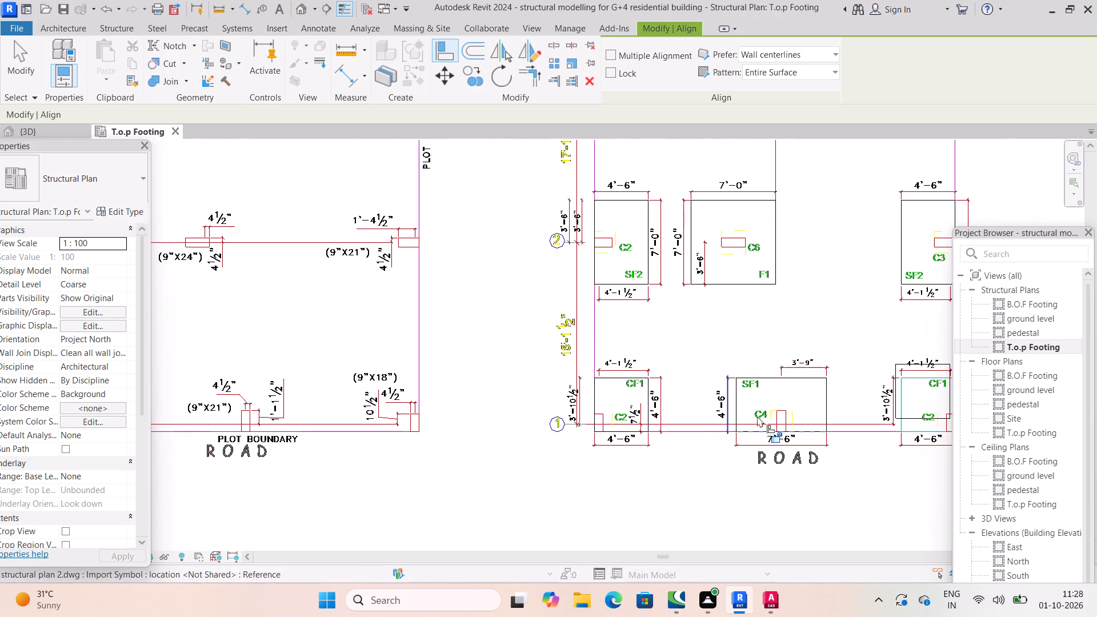
middle_click_drag(757, 416, 669, 446)
scroll(834, 423, "up", 6)
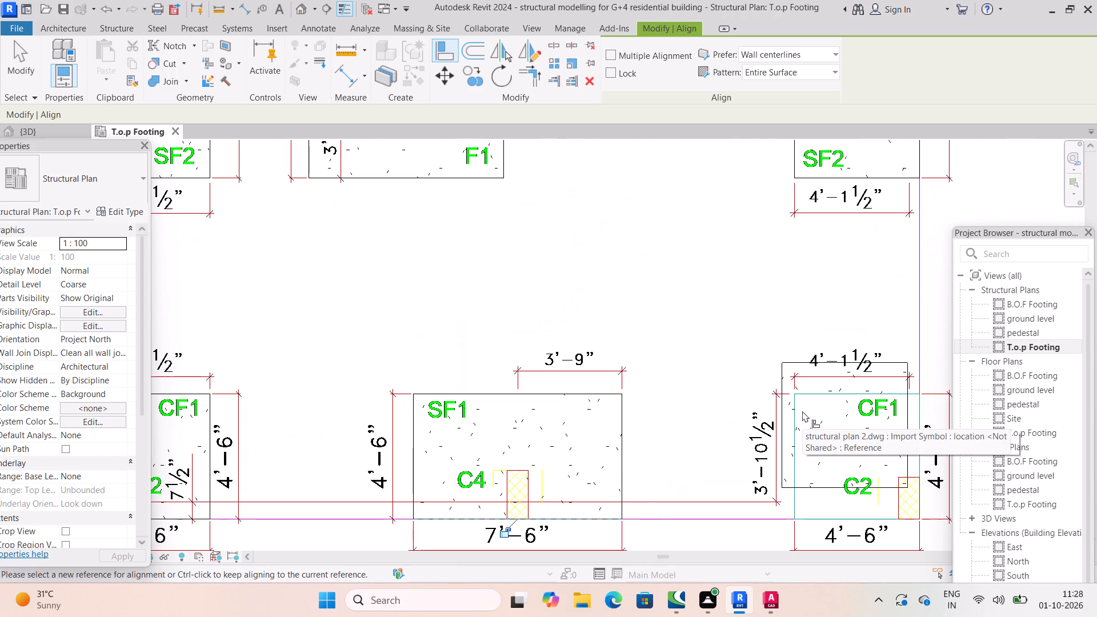
scroll(802, 411, "up", 5)
left_click(792, 424)
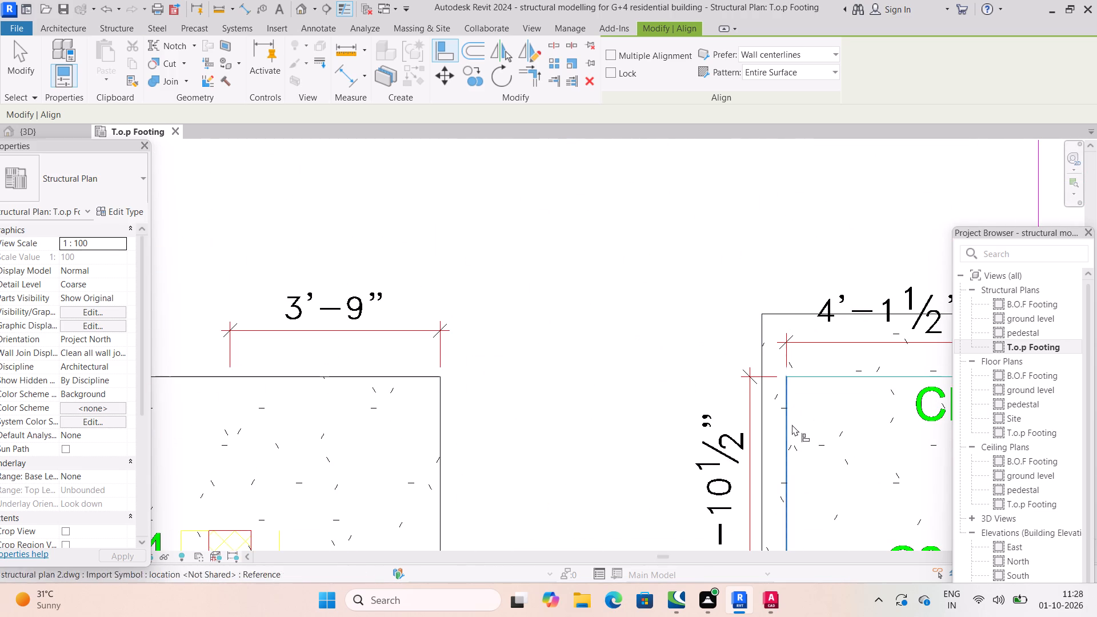
left_click(758, 419)
left_click(864, 375)
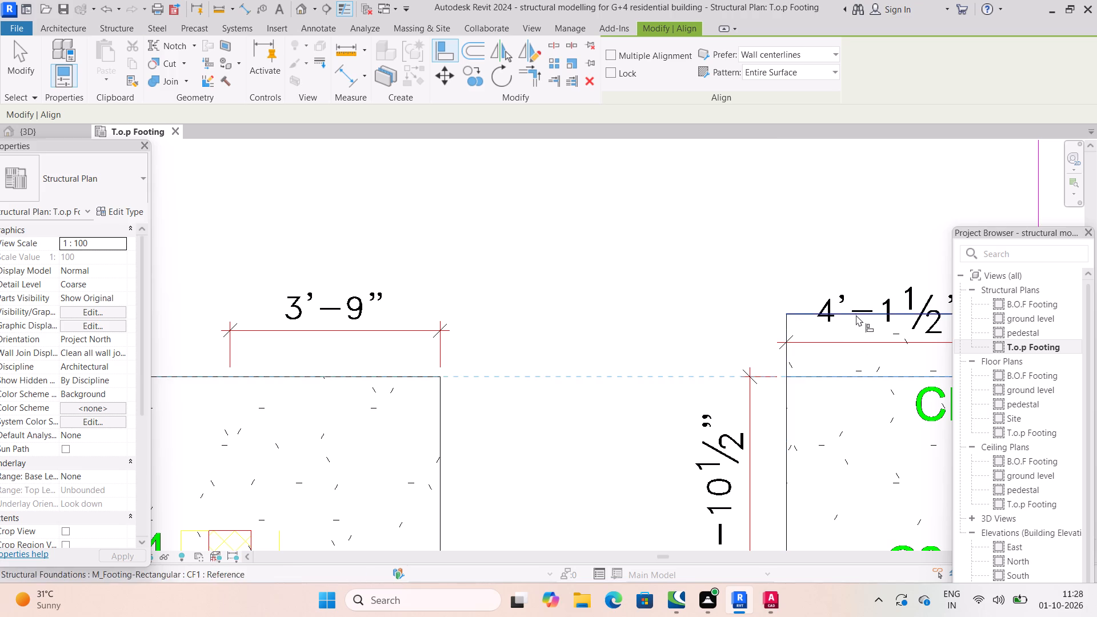
left_click(856, 314)
Examine the placed footings from grid 1 upward against their outlines on the imported footing plan.
scroll(866, 327, "down", 8)
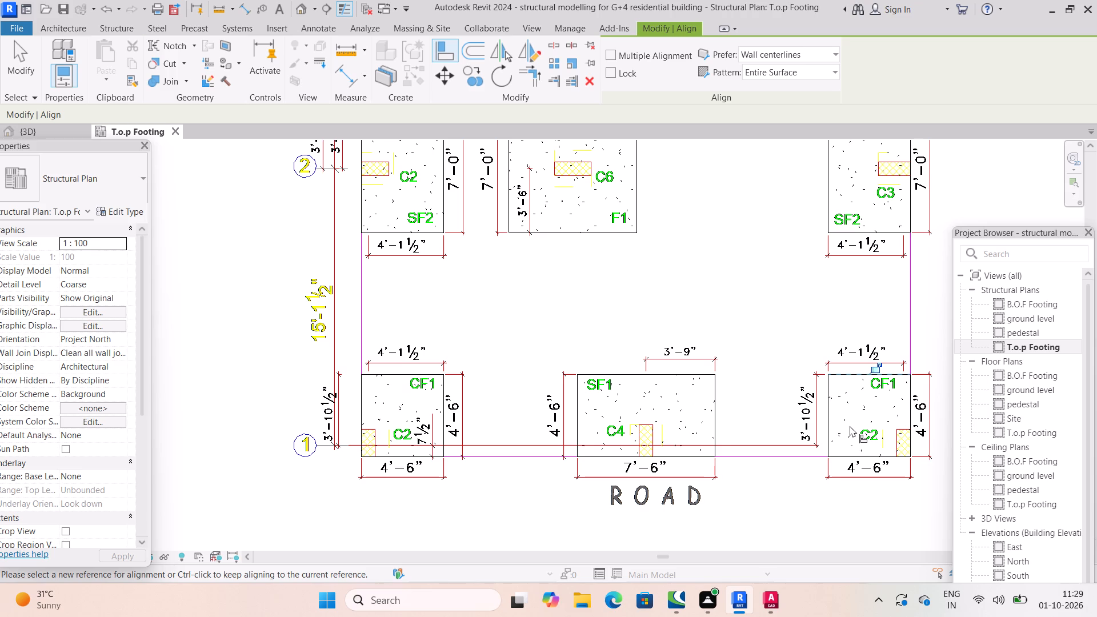
scroll(844, 383, "down", 3)
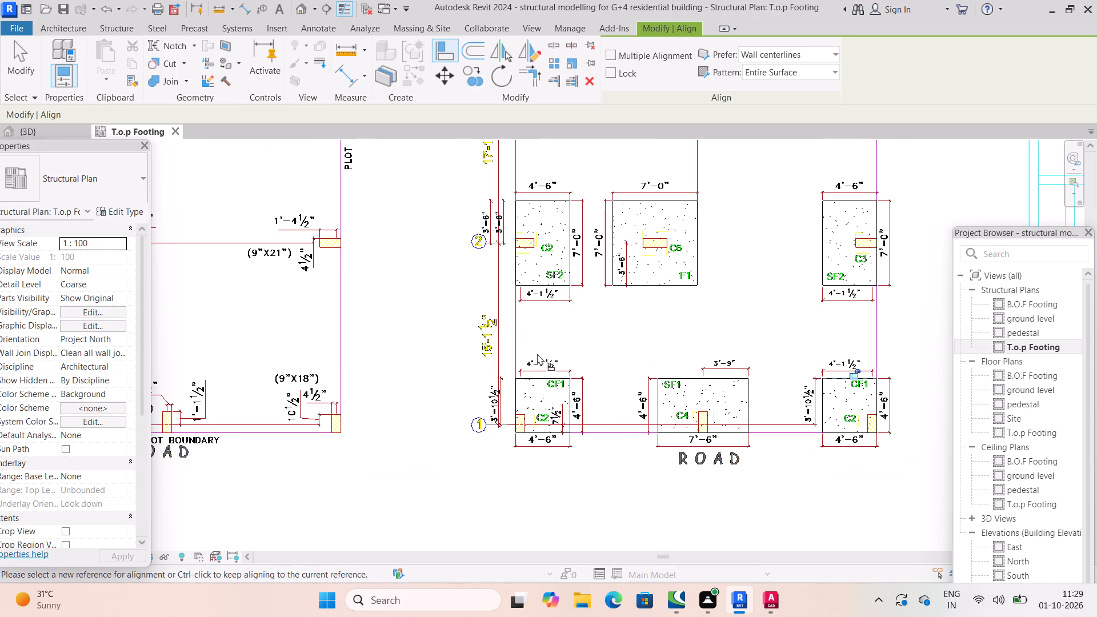
scroll(884, 370, "down", 2)
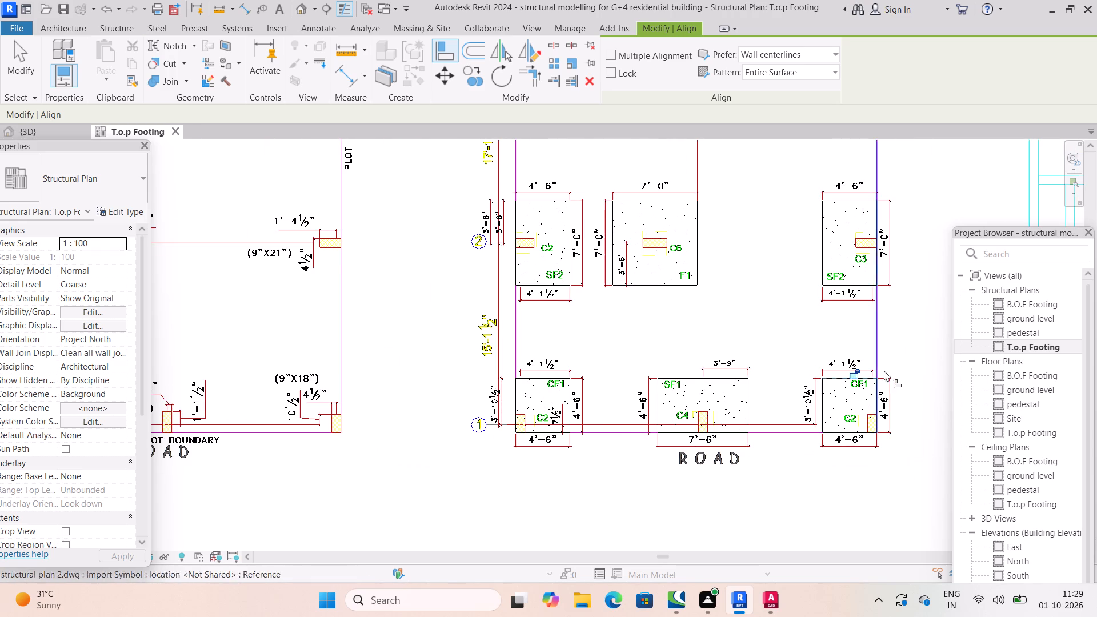
scroll(884, 370, "down", 1)
scroll(884, 382, "up", 6)
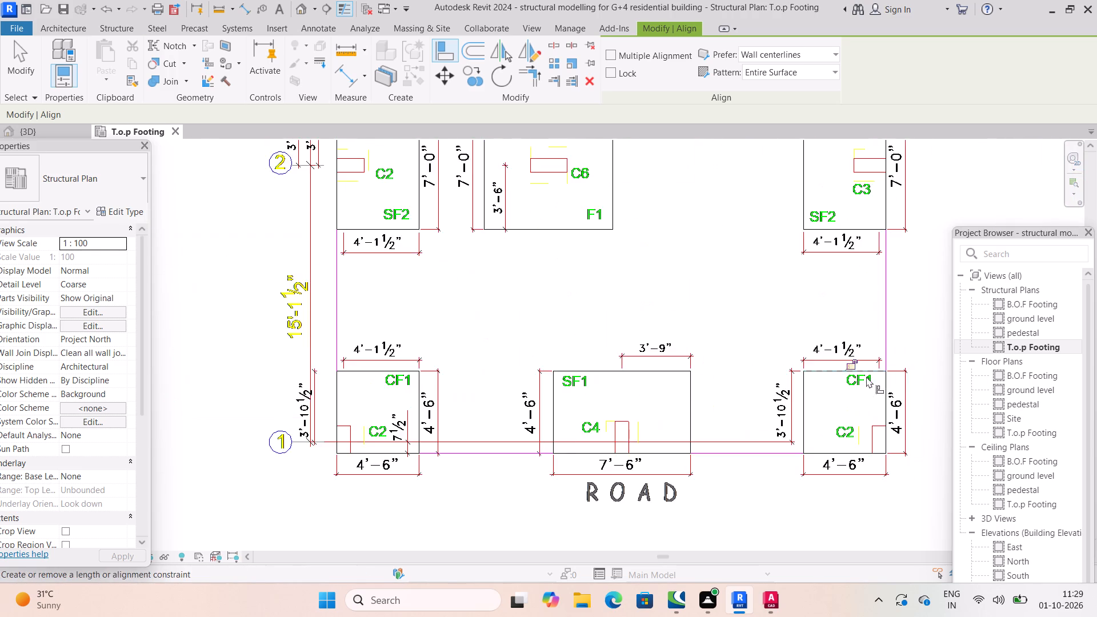
scroll(875, 381, "up", 7)
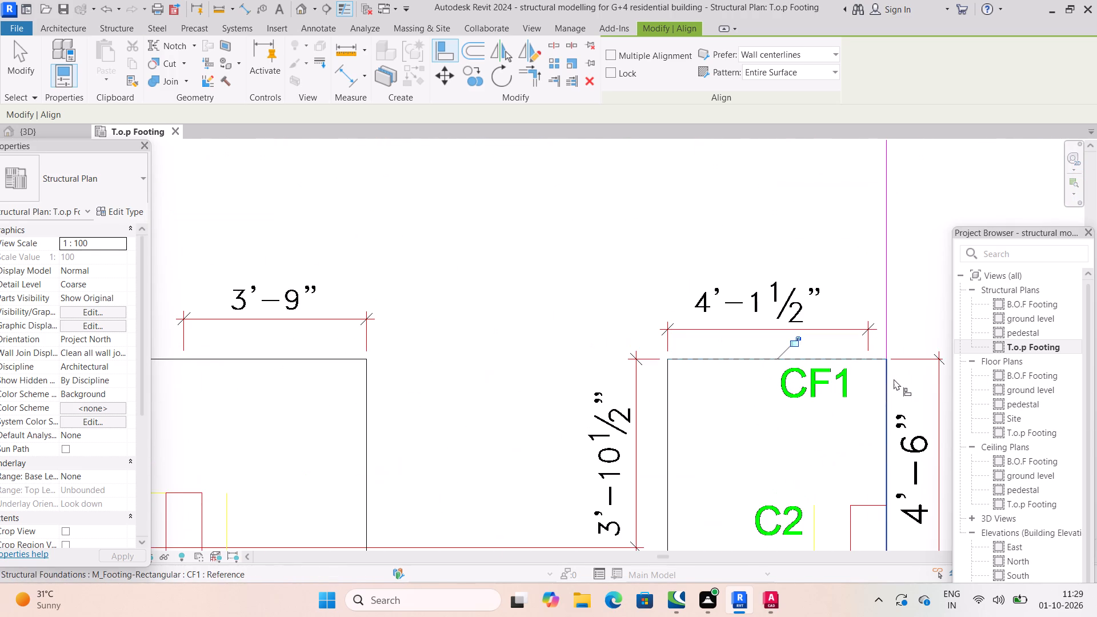
scroll(886, 322, "down", 3)
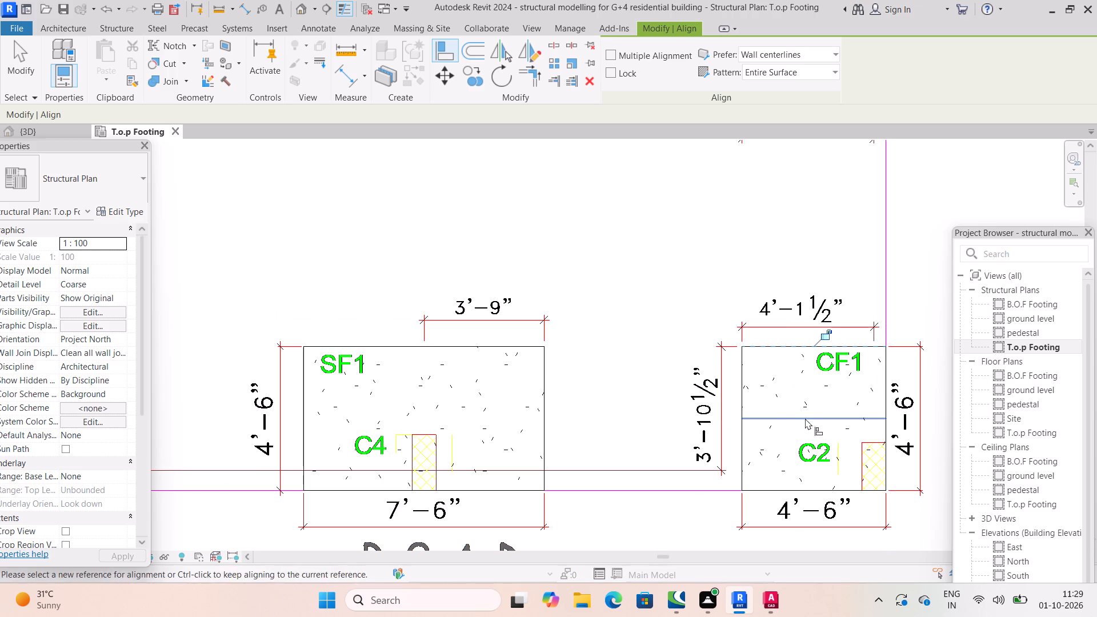
scroll(804, 422, "down", 3)
scroll(804, 423, "up", 1)
scroll(634, 389, "down", 3)
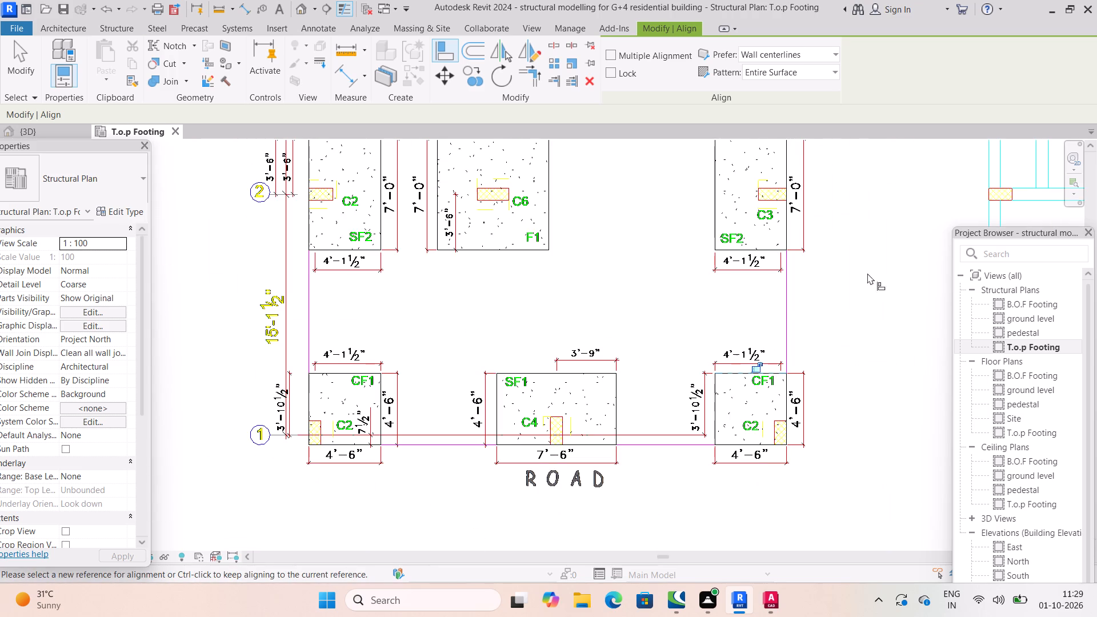
scroll(774, 302, "down", 3)
scroll(486, 372, "up", 3)
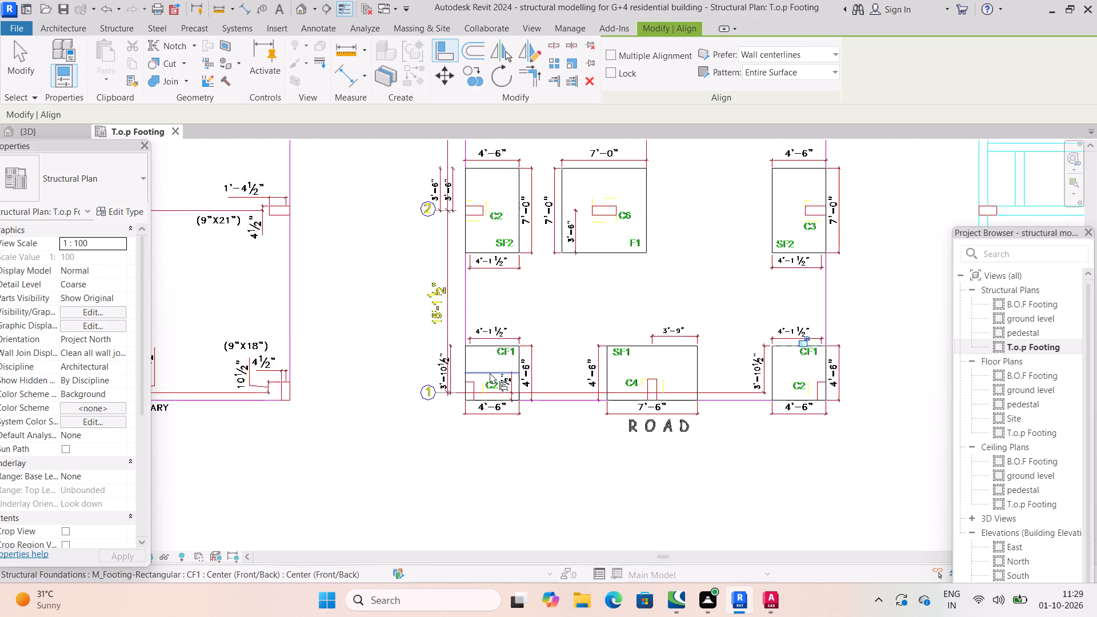
scroll(473, 338, "up", 3)
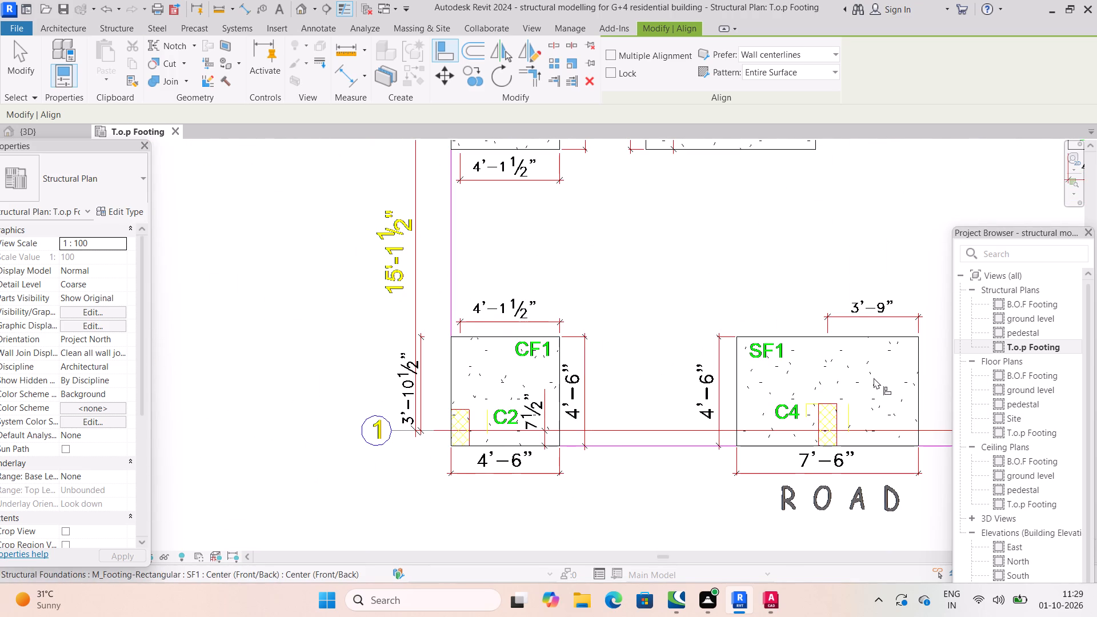
scroll(860, 378, "down", 4)
middle_click_drag(835, 366, 601, 399)
scroll(827, 366, "down", 3)
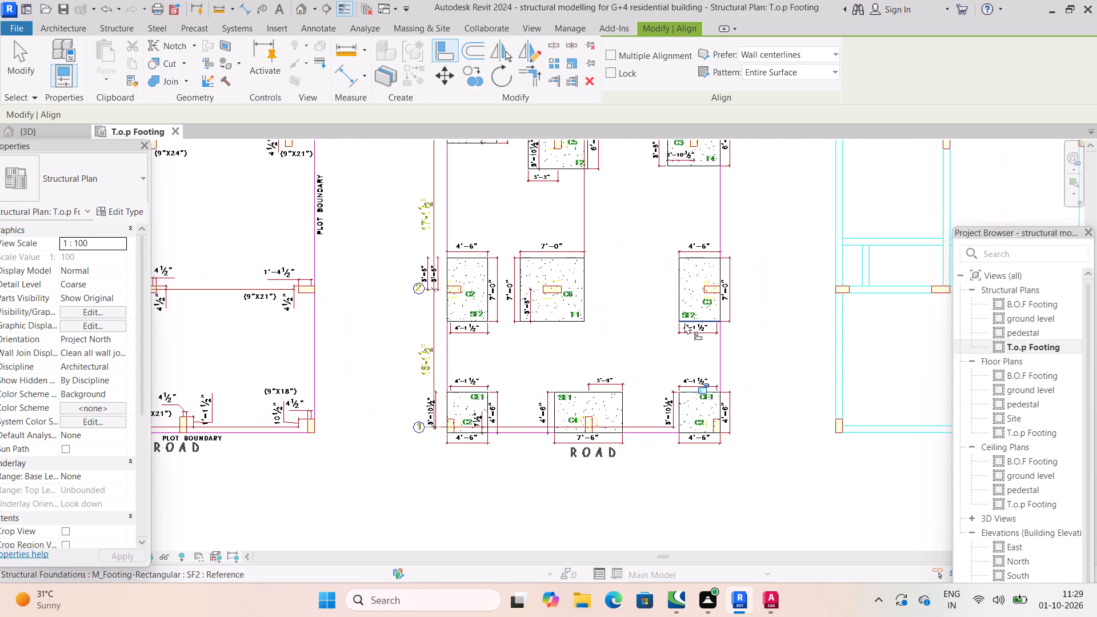
scroll(638, 219, "down", 2)
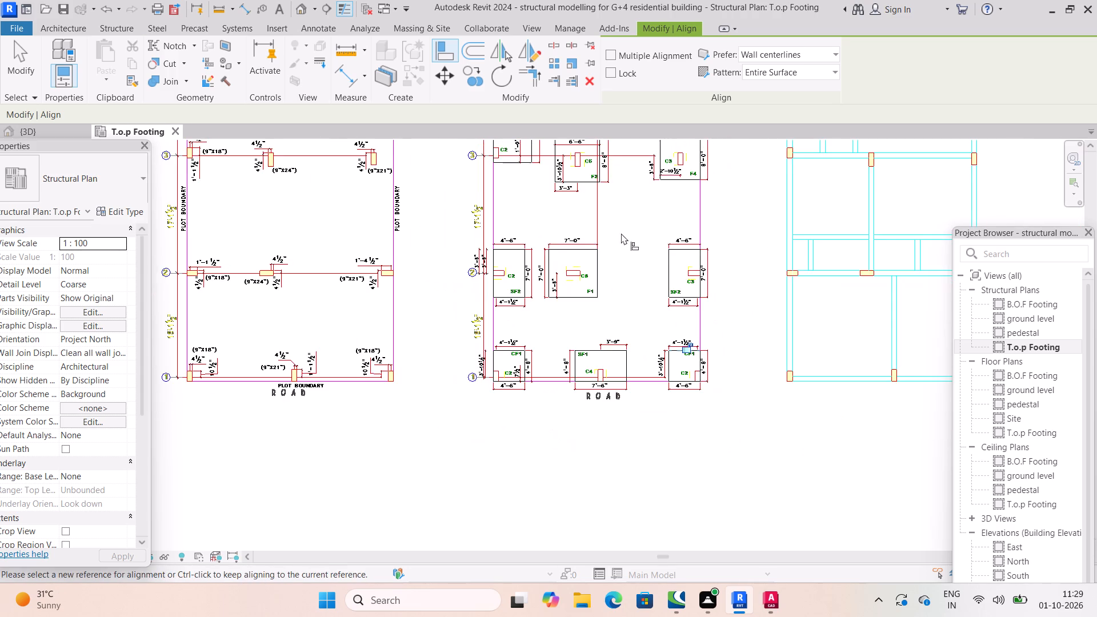
middle_click_drag(617, 245, 637, 347)
scroll(636, 331, "down", 1)
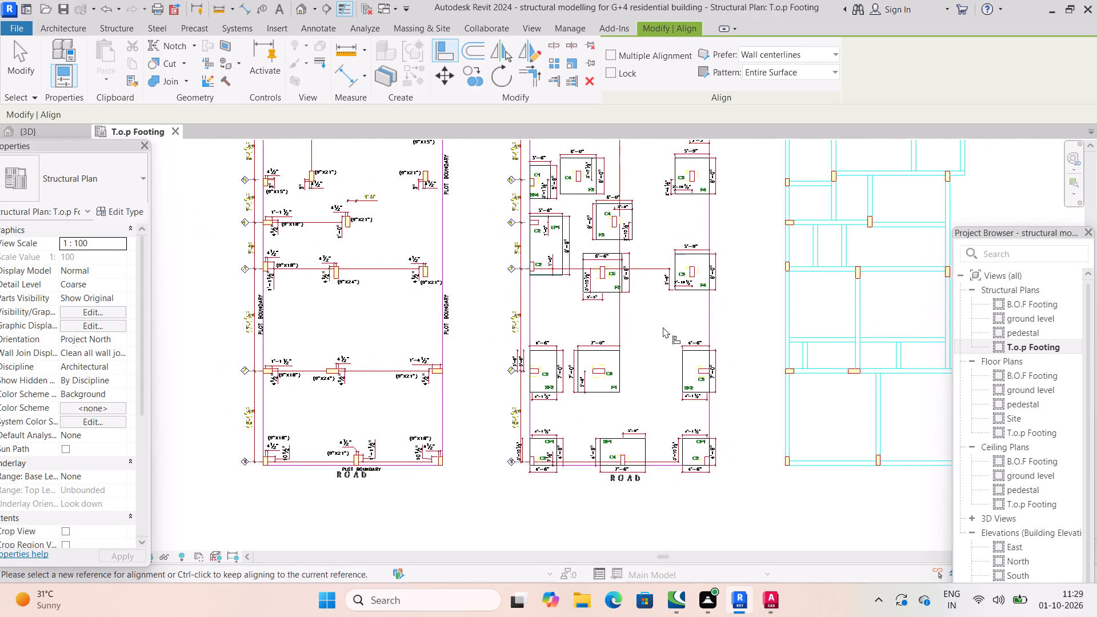
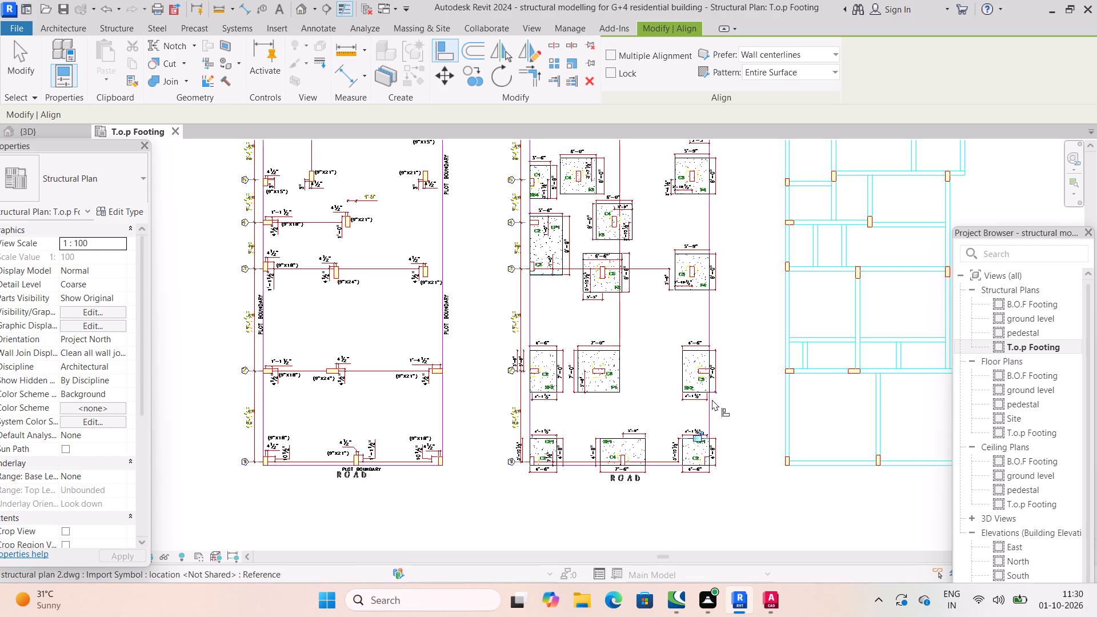
Examine the SF2 and CF1 footings along grids 2 and 1 against their outlines on the footing plan.
scroll(711, 395, "up", 9)
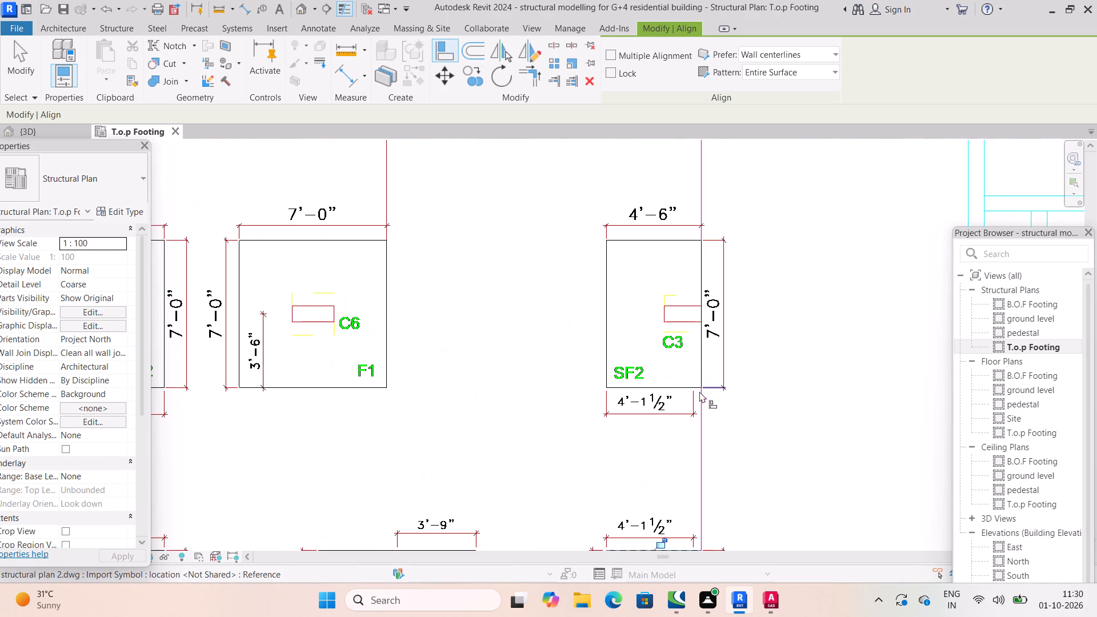
scroll(696, 388, "up", 1)
scroll(696, 388, "down", 6)
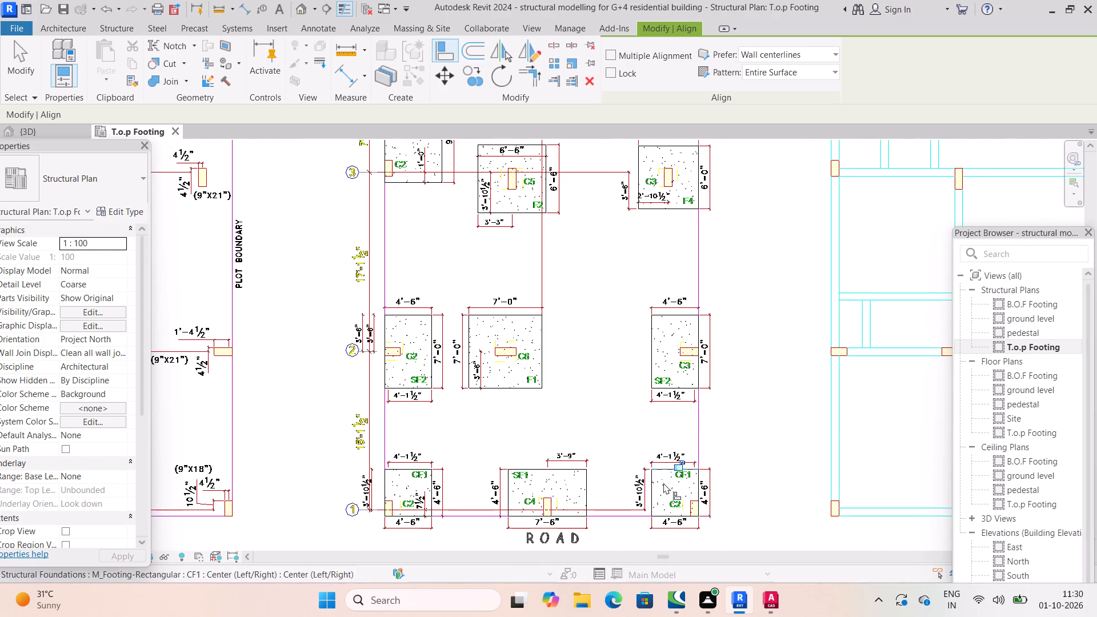
scroll(641, 478, "down", 2)
scroll(694, 324, "down", 3)
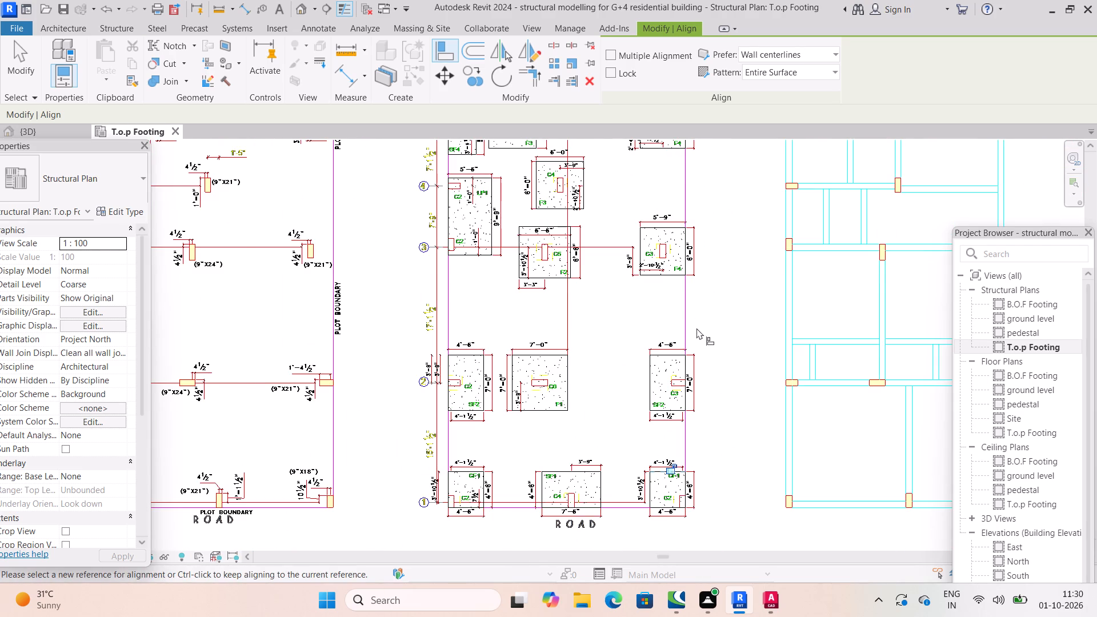
middle_click_drag(721, 312, 719, 367)
scroll(719, 322, "down", 1)
Examine the placed footings from grid 7 down to grid 2 against their outlines on the imported footing plan.
scroll(581, 217, "up", 4)
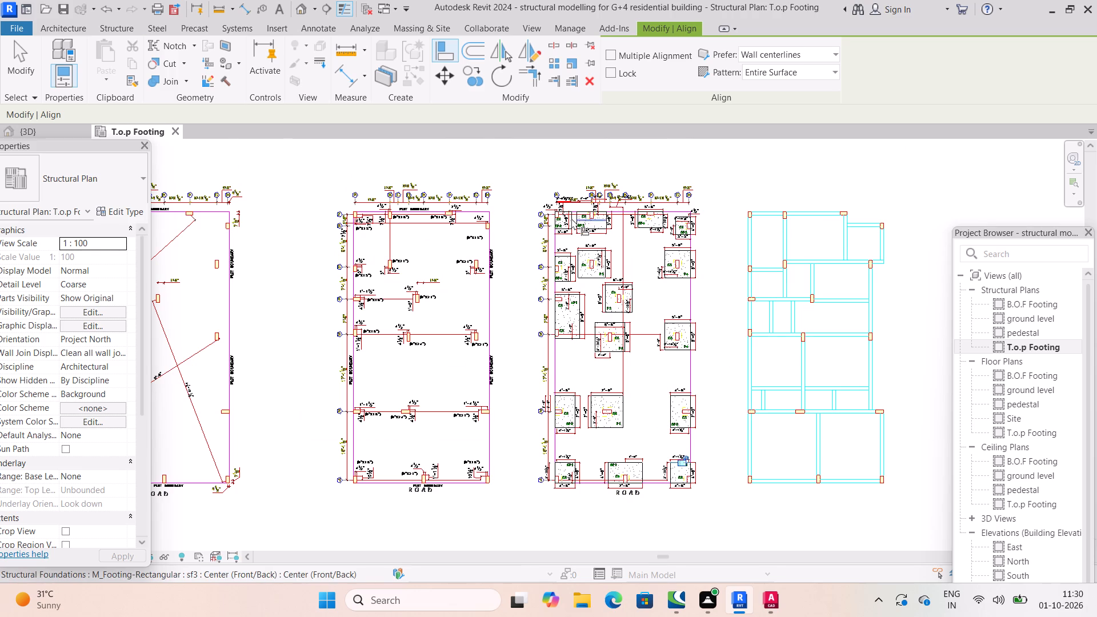
scroll(572, 226, "up", 8)
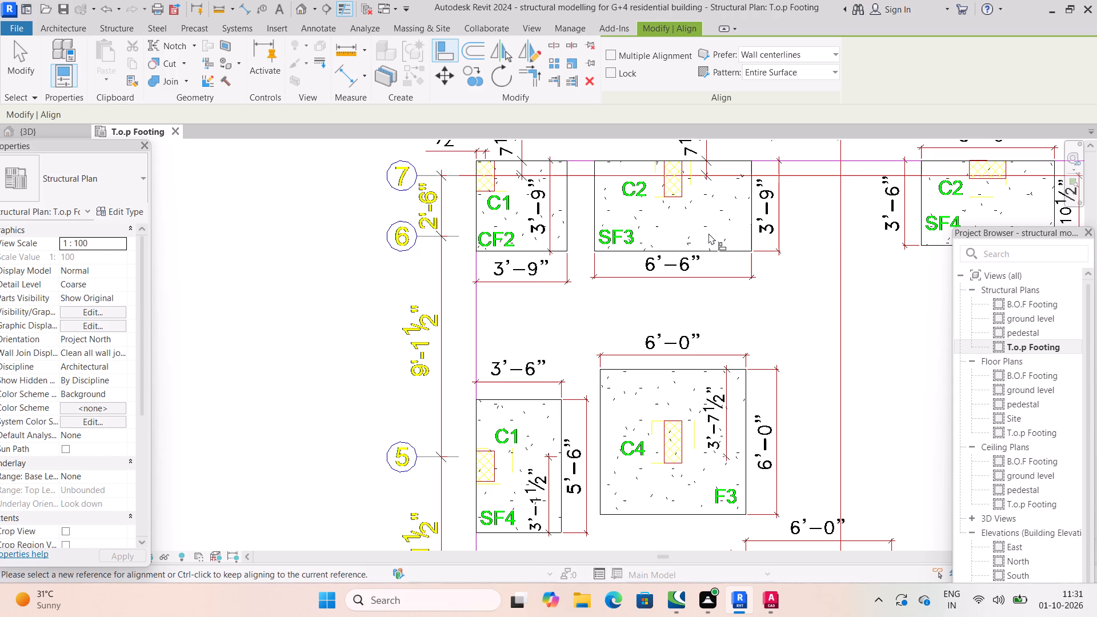
scroll(772, 250, "down", 5)
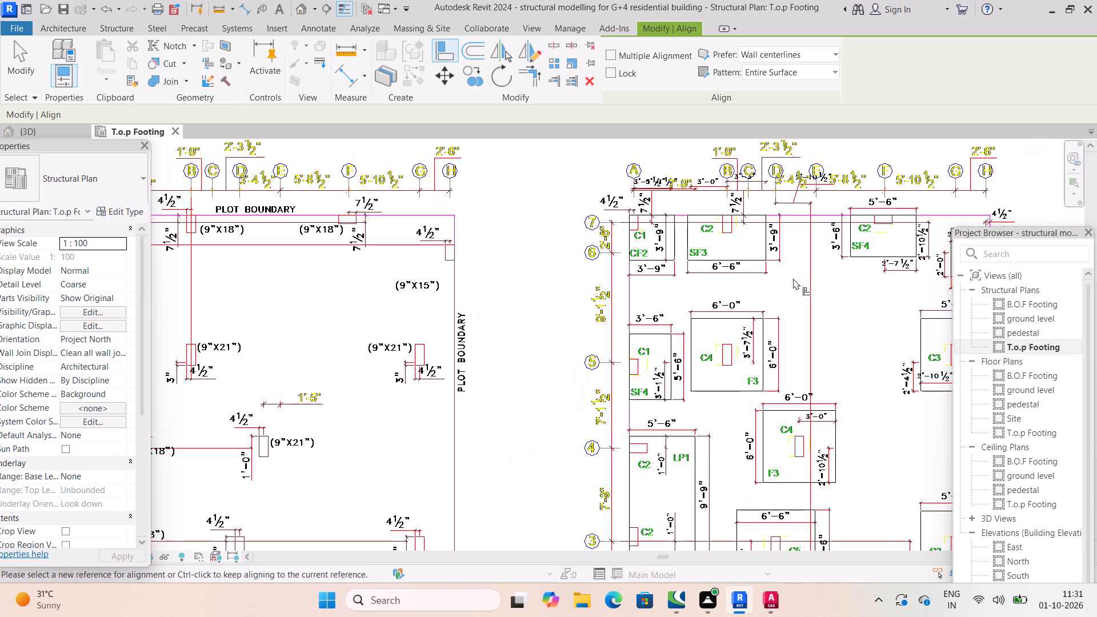
scroll(787, 267, "down", 2)
middle_click_drag(786, 269, 622, 209)
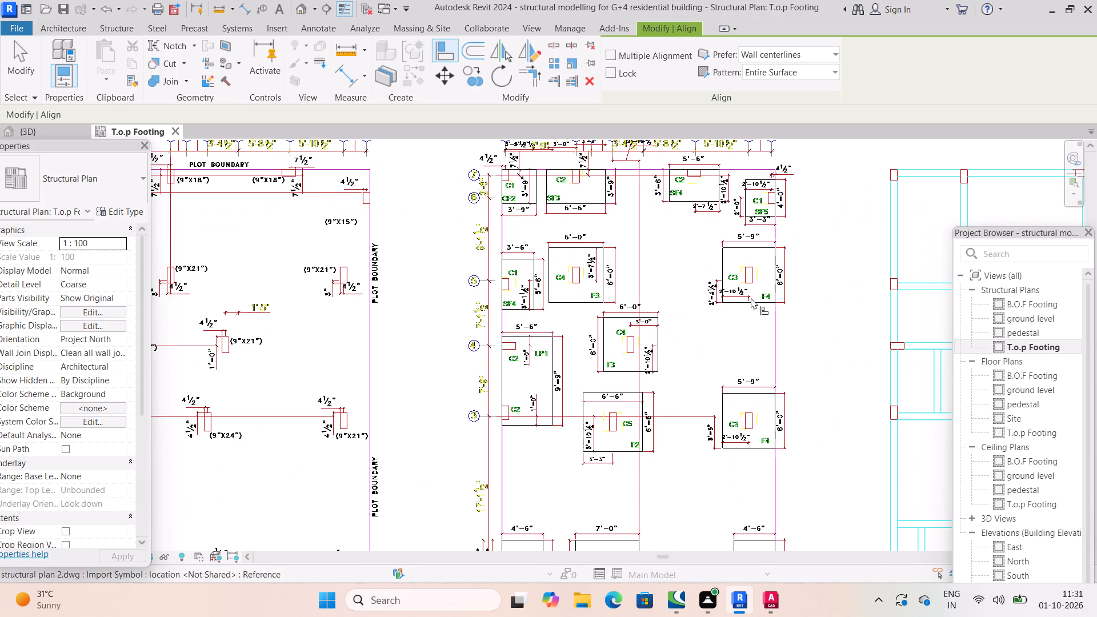
scroll(637, 275, "up", 3)
scroll(588, 271, "up", 1)
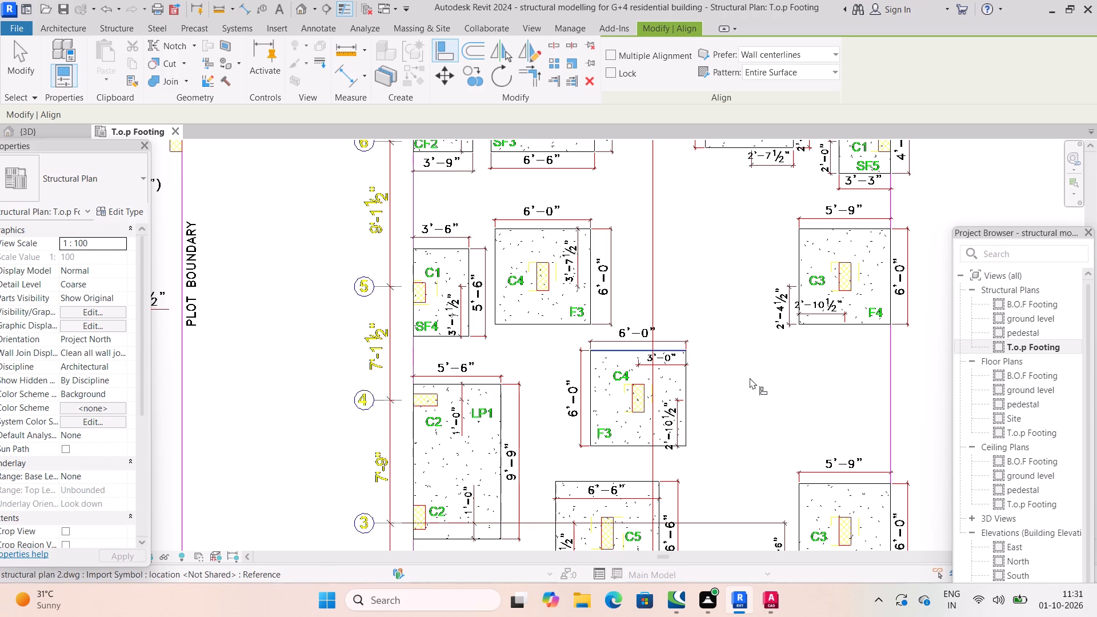
scroll(746, 379, "down", 2)
middle_click_drag(752, 402, 673, 293)
scroll(724, 380, "down", 1)
scroll(667, 414, "down", 4)
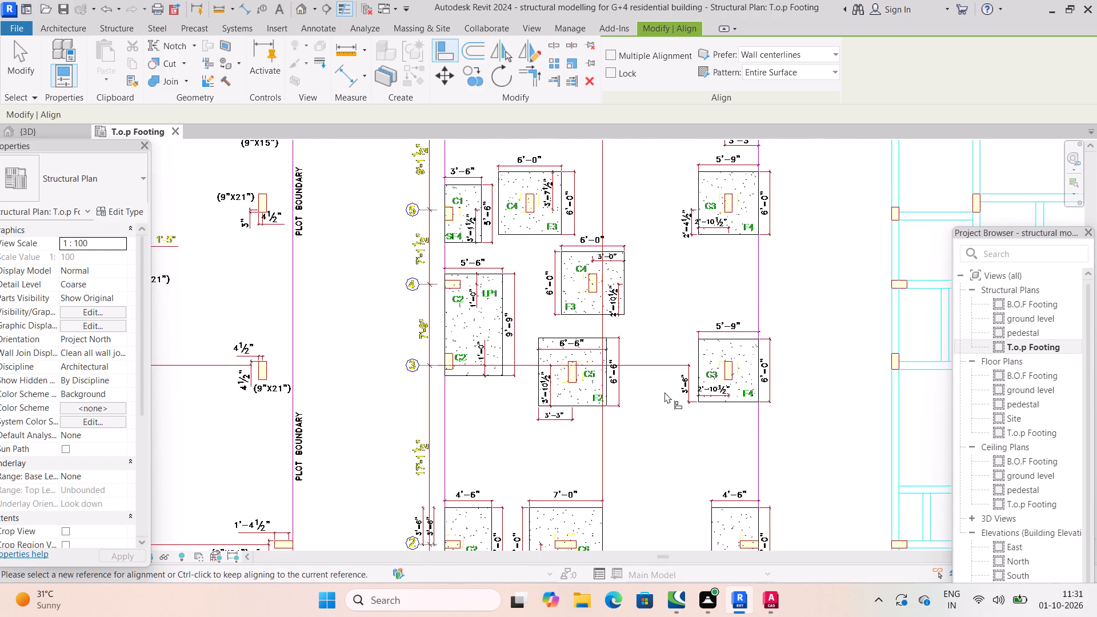
middle_click_drag(667, 421, 655, 302)
scroll(667, 421, "down", 2)
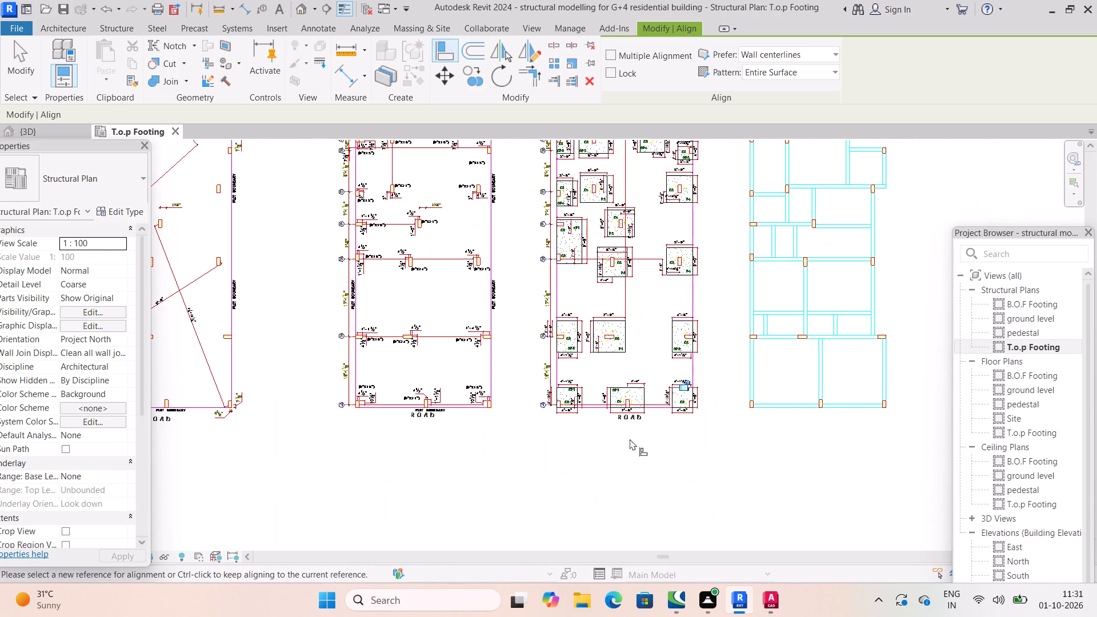
Examine the SF1 and CF1 footings along grid 1 against their outlines, and end the Align command.
scroll(631, 404, "up", 7)
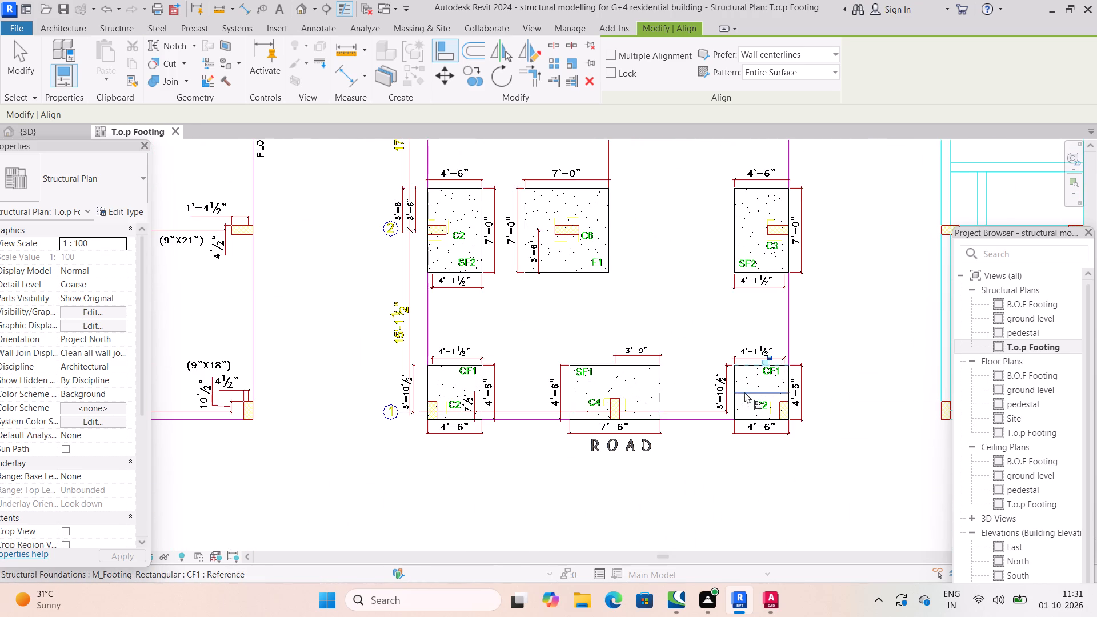
scroll(744, 392, "up", 8)
scroll(602, 387, "down", 4)
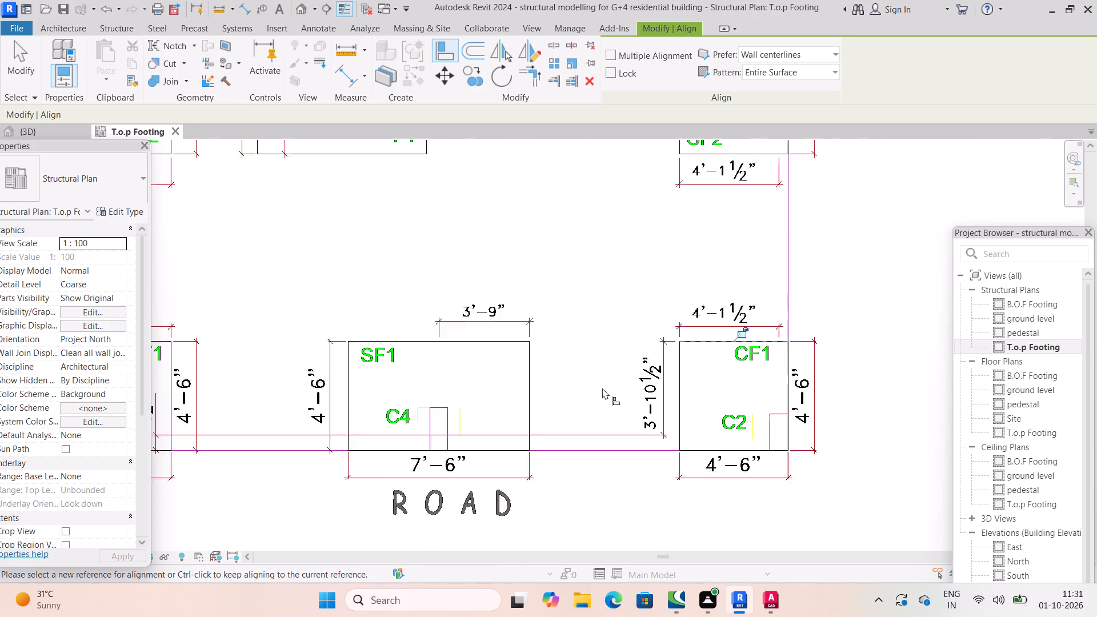
scroll(522, 380, "down", 4)
scroll(472, 396, "up", 7)
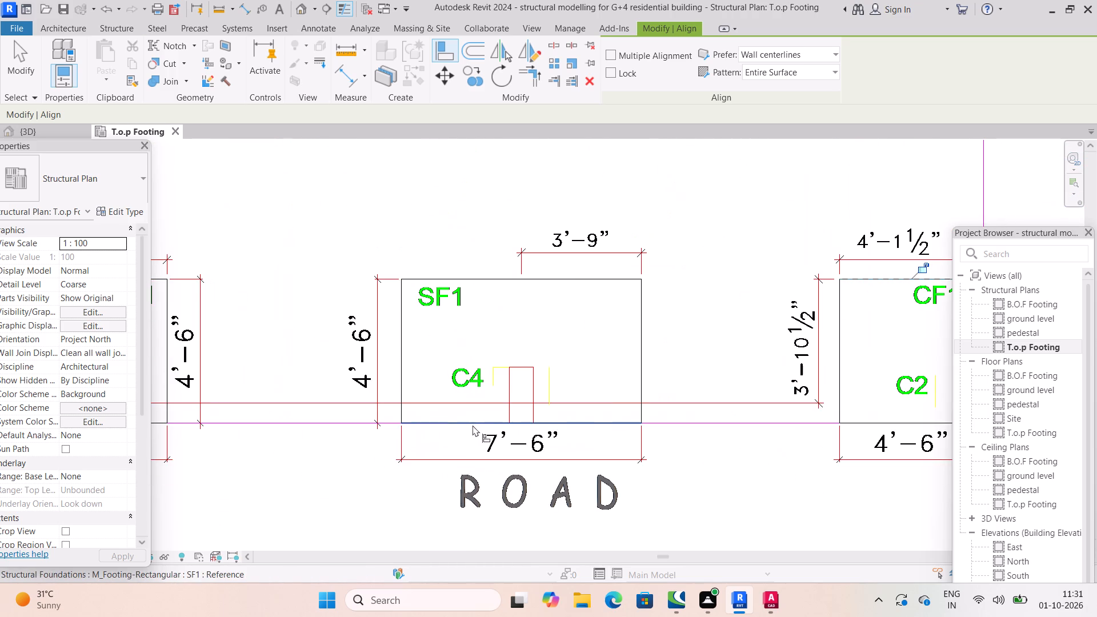
scroll(659, 275, "down", 8)
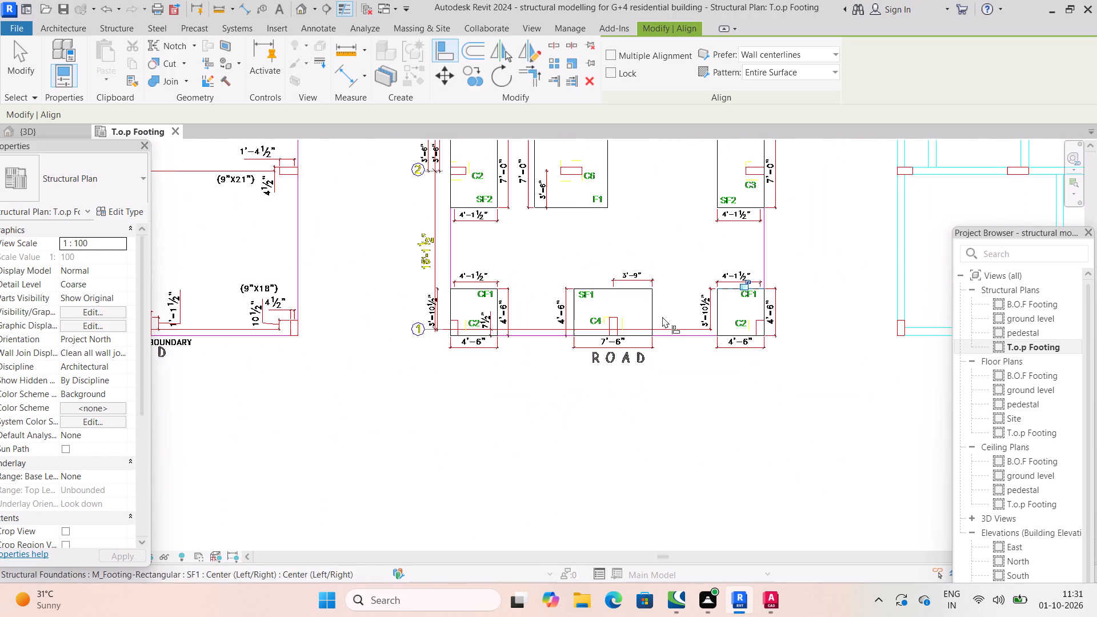
scroll(756, 291, "up", 2)
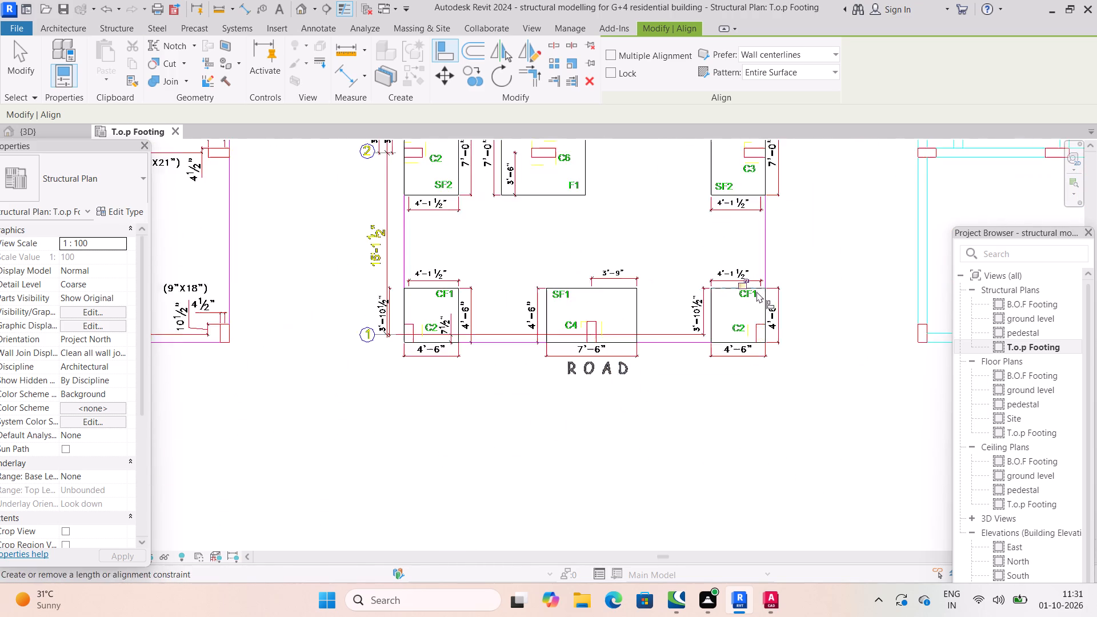
scroll(756, 291, "up", 10)
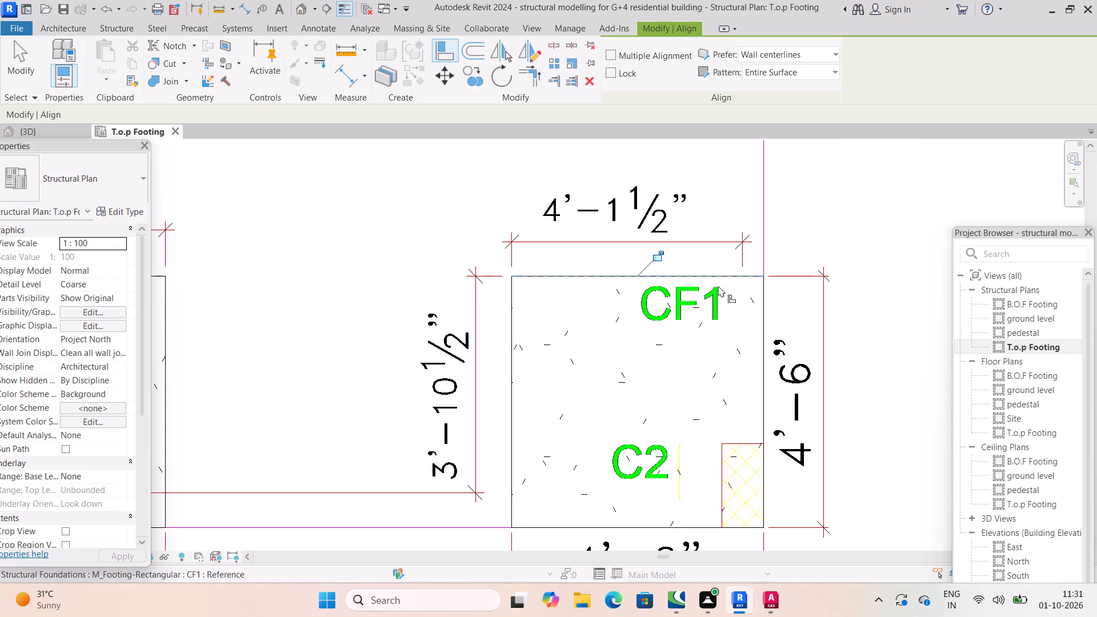
scroll(705, 295, "down", 3)
scroll(755, 310, "down", 7)
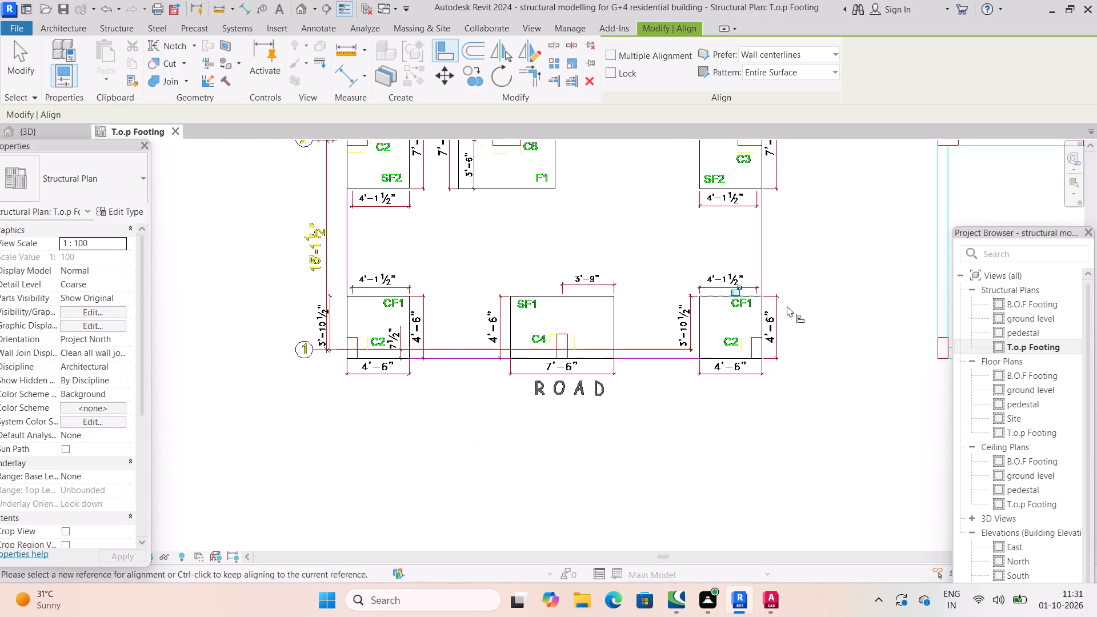
key("Escape")
key("Escape")
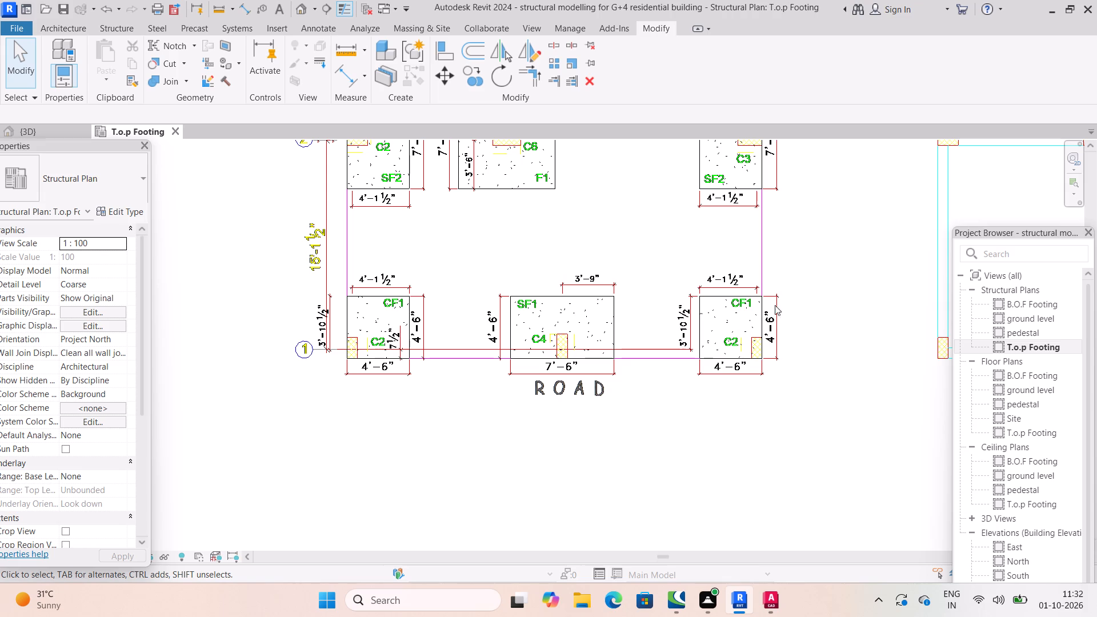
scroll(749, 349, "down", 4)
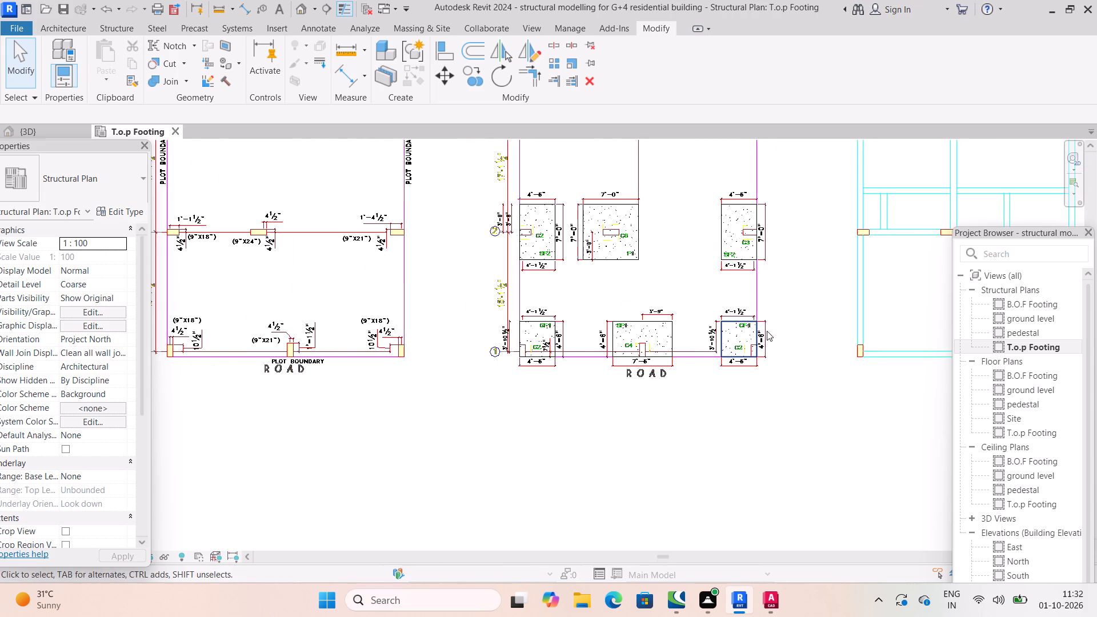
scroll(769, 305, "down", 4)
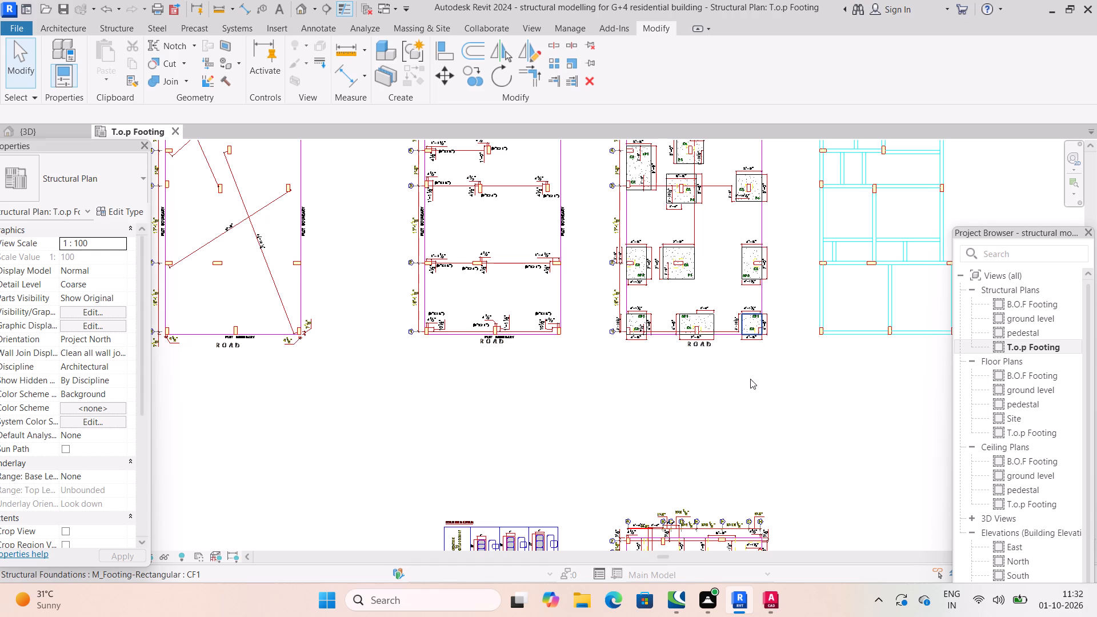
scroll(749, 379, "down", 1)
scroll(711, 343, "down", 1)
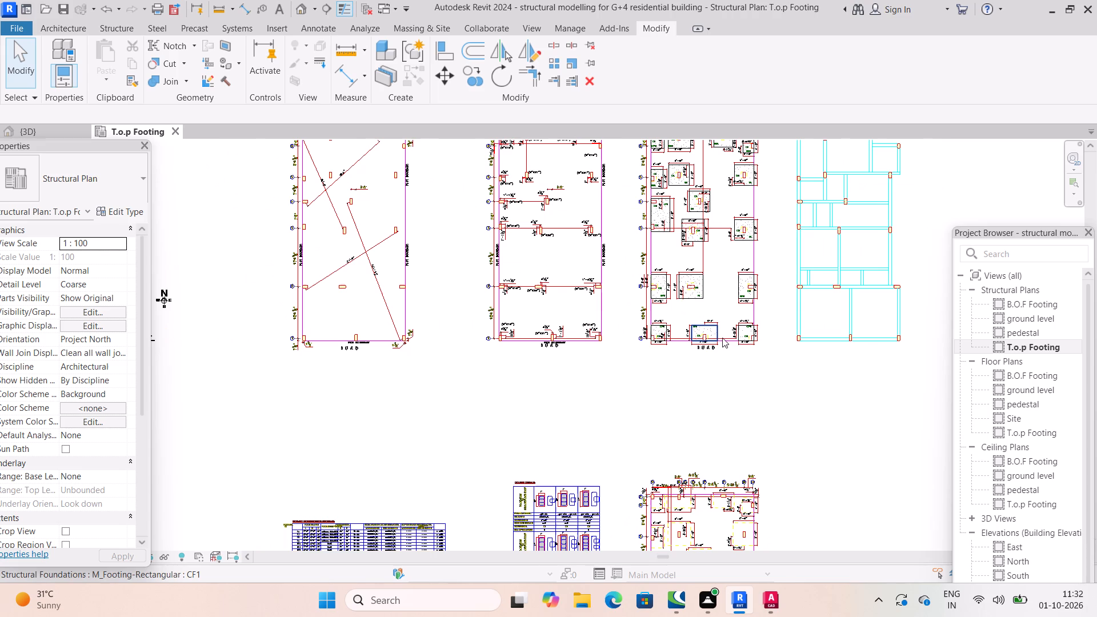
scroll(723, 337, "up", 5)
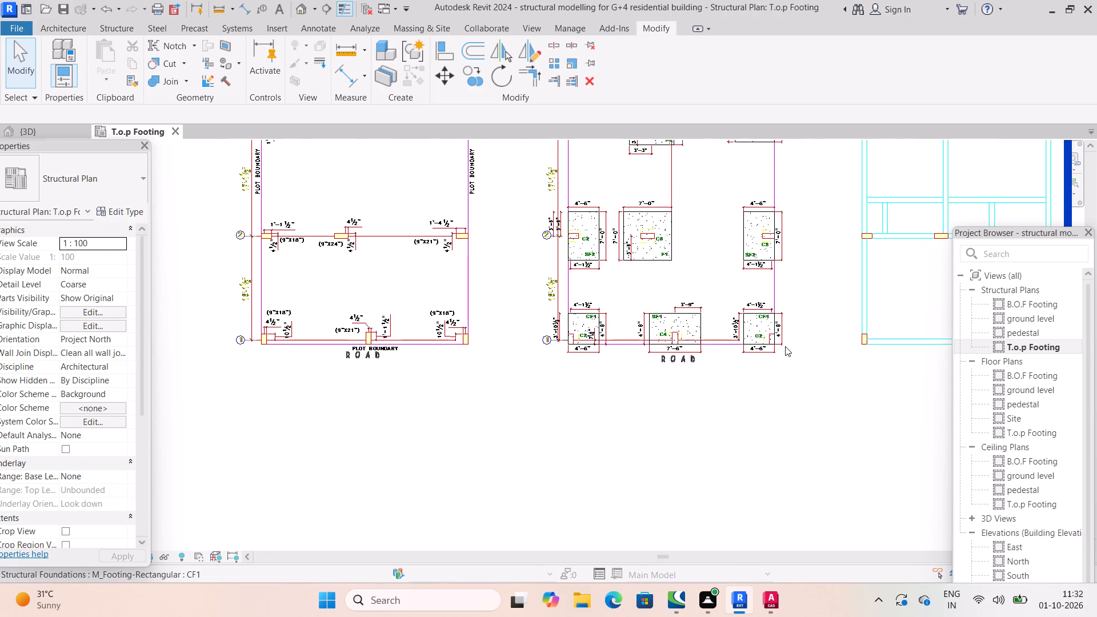
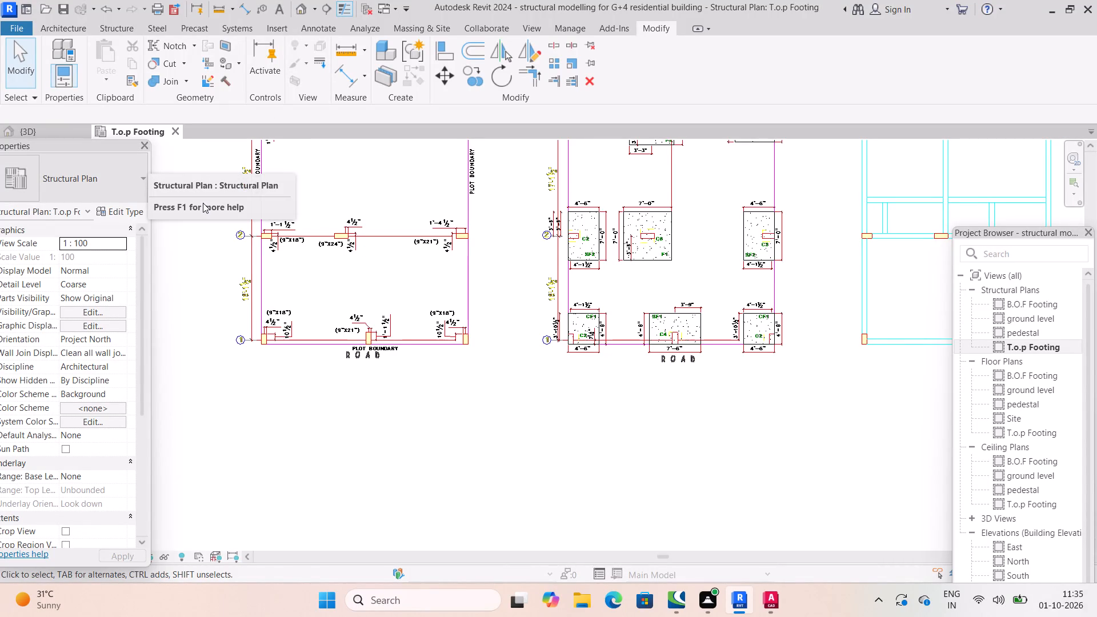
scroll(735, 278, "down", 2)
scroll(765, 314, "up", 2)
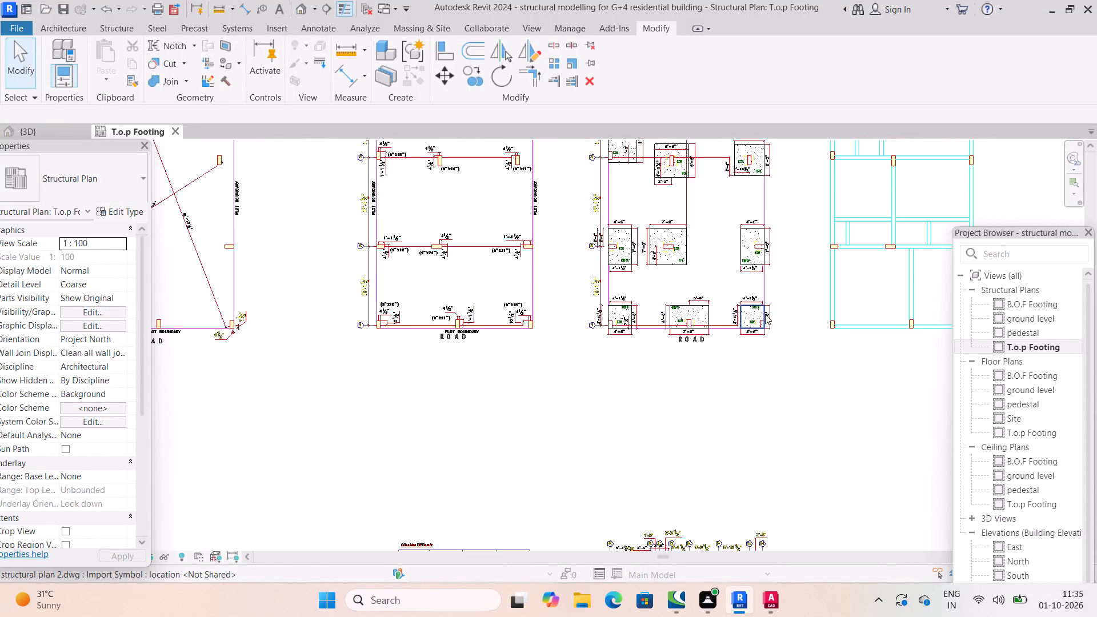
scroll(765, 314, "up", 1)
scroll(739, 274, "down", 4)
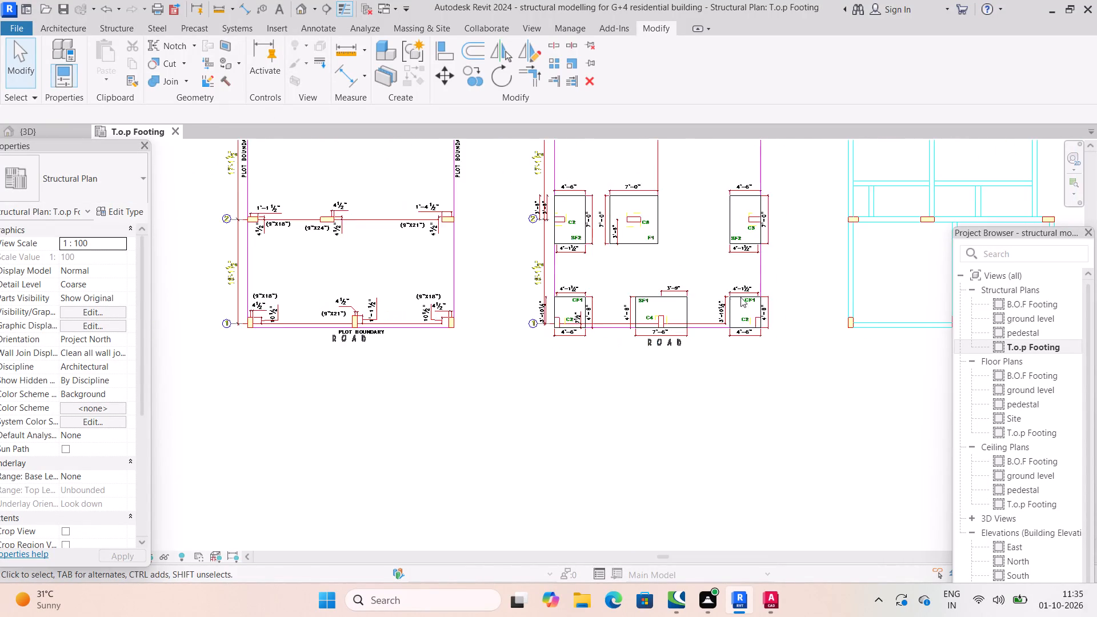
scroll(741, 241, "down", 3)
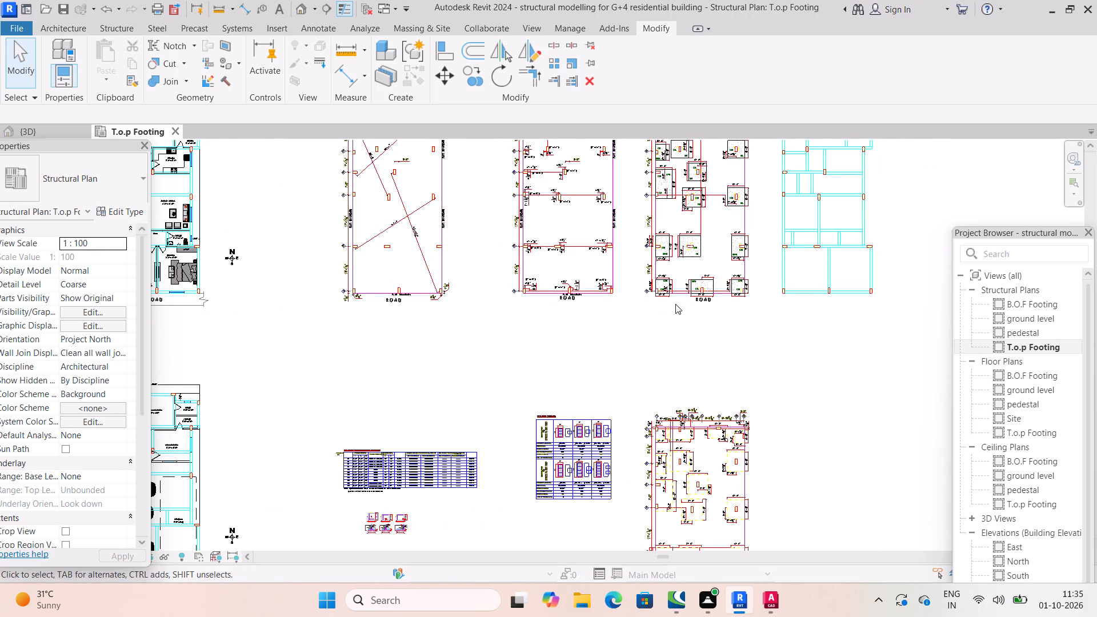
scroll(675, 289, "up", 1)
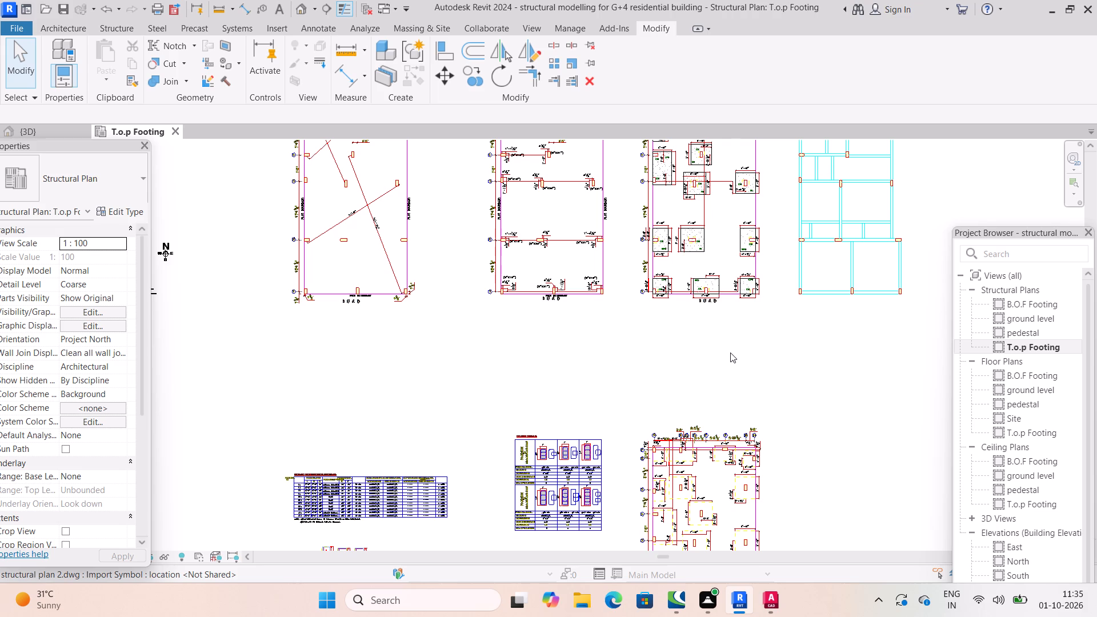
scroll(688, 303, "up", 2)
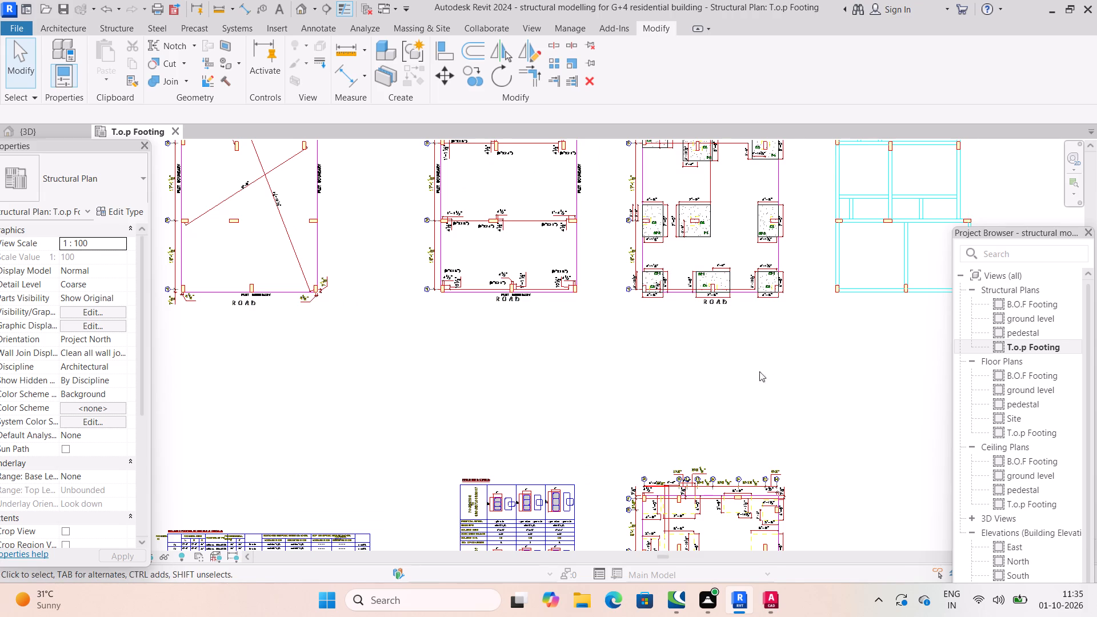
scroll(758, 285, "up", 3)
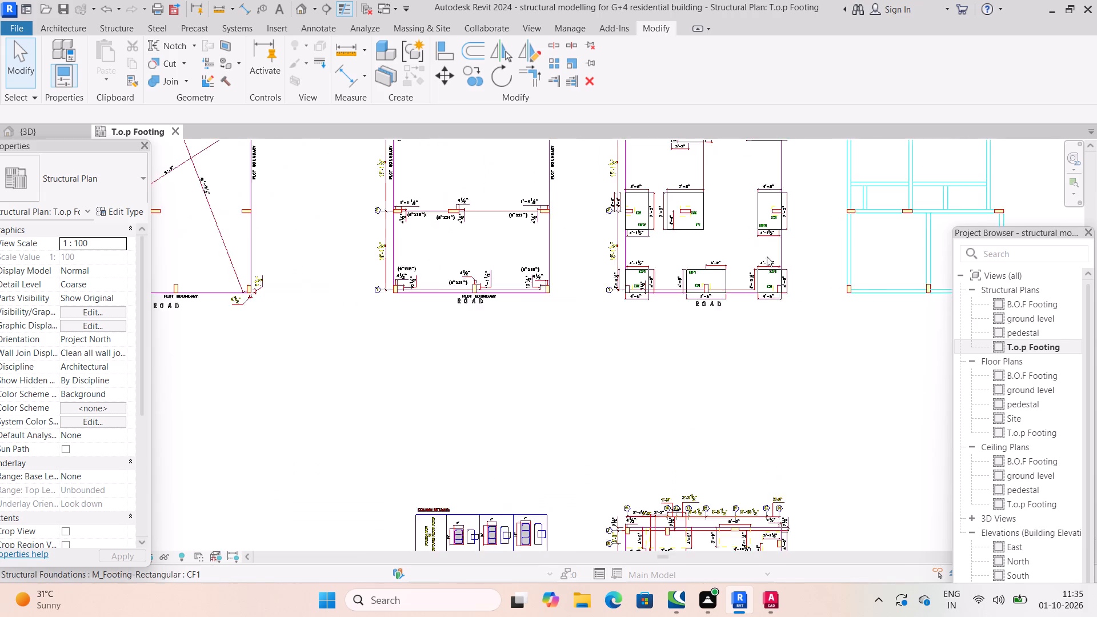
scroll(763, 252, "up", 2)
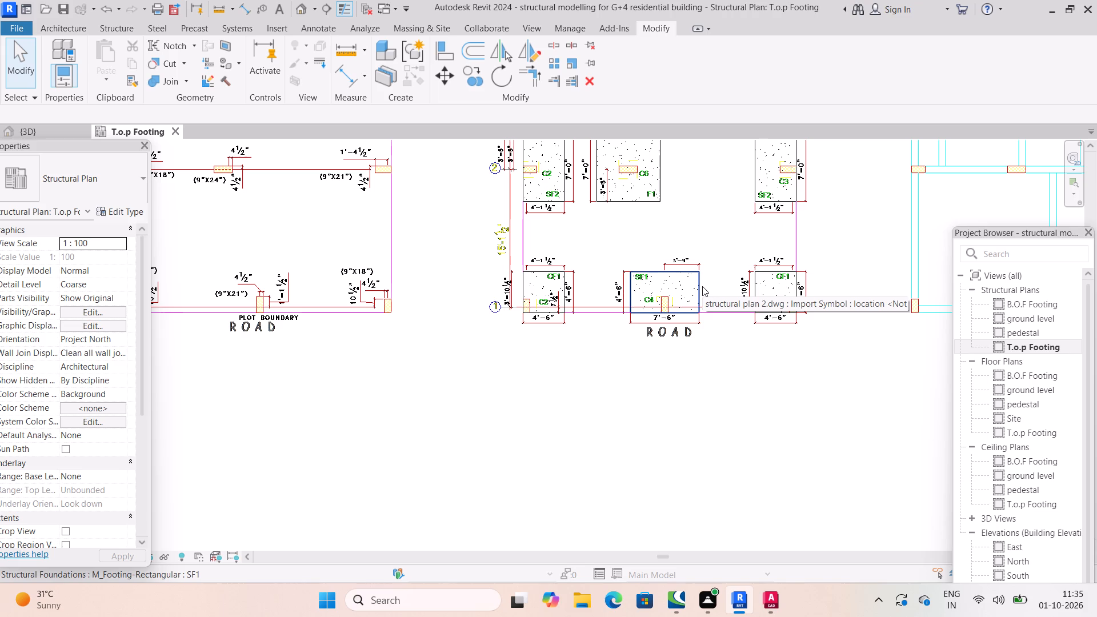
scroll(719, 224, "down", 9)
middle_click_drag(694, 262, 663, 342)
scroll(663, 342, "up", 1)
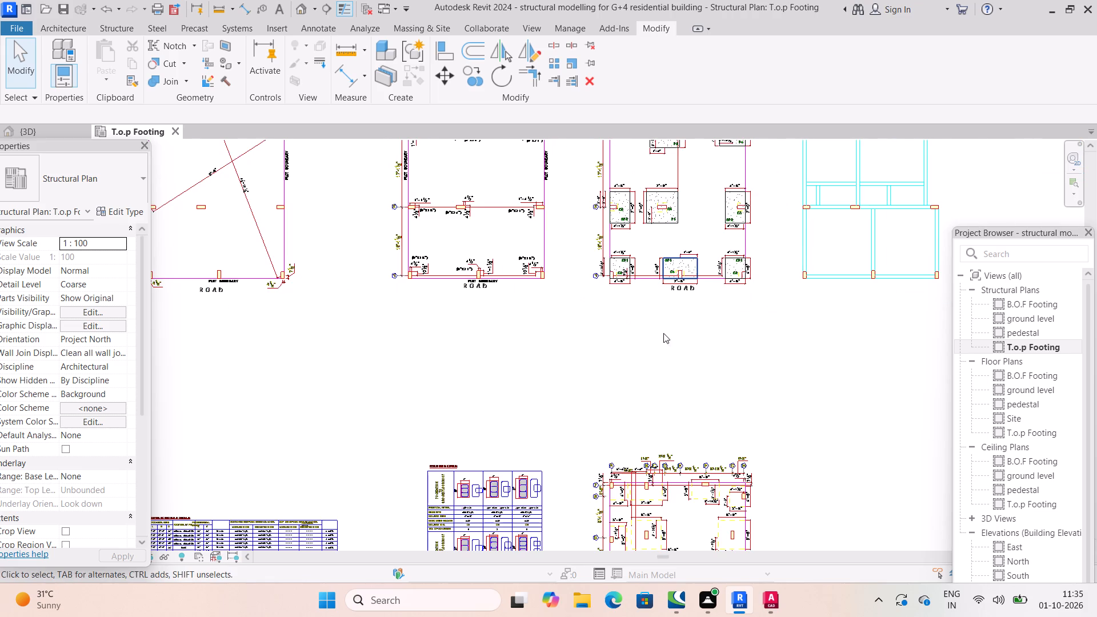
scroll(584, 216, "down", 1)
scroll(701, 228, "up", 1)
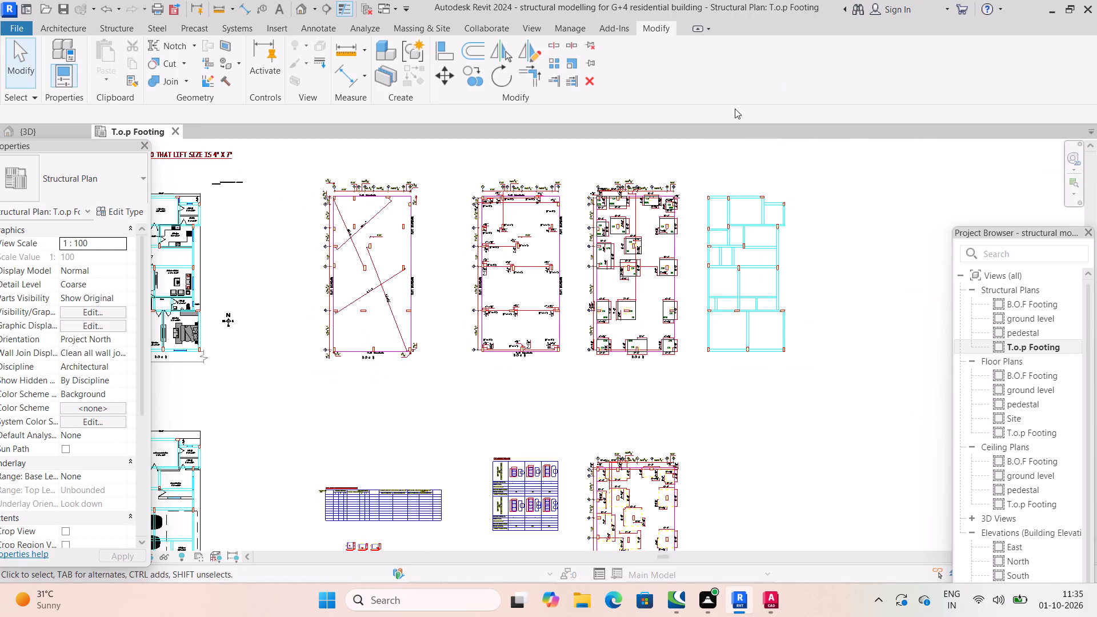
Examine the SF5 footing near grid H and the surrounding footings on the upper half of the footing plan.
scroll(585, 203, "up", 3)
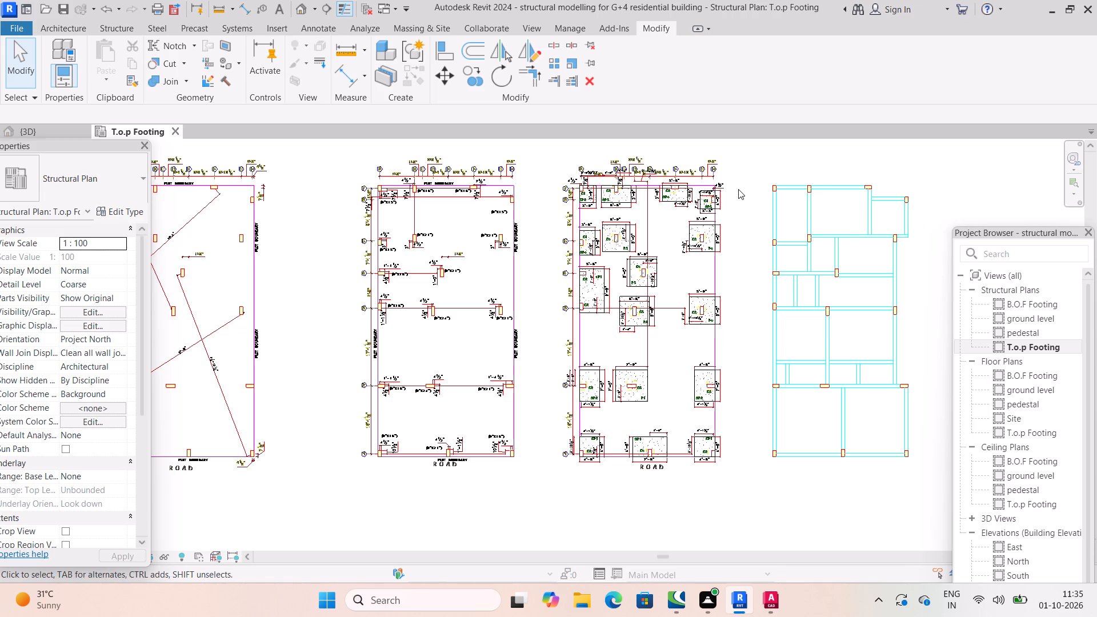
scroll(738, 189, "up", 8)
scroll(695, 210, "up", 3)
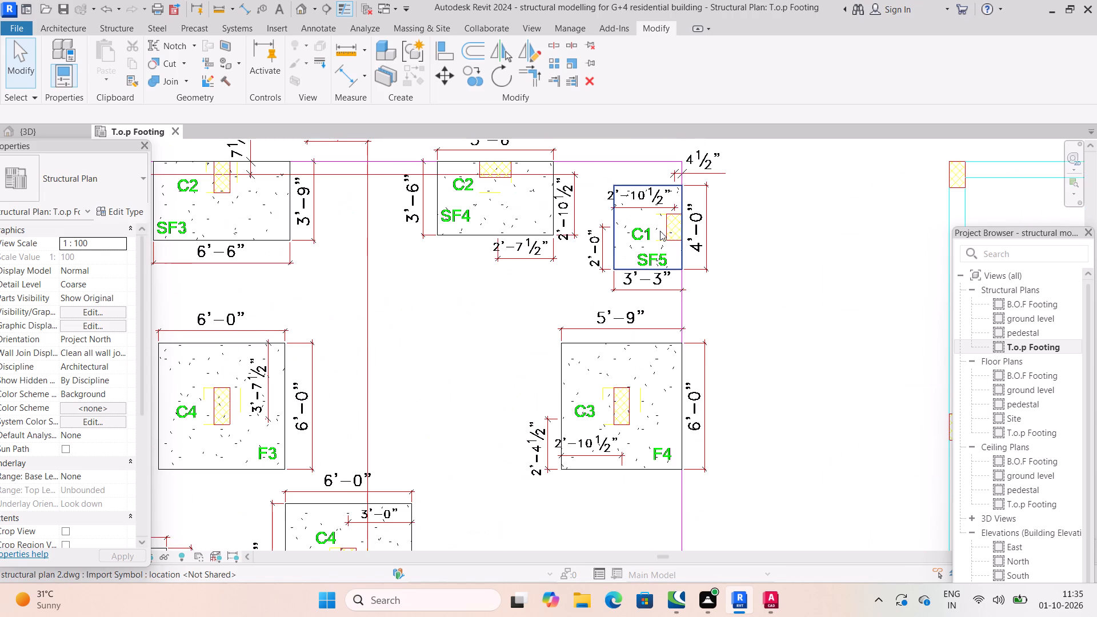
scroll(661, 209, "down", 3)
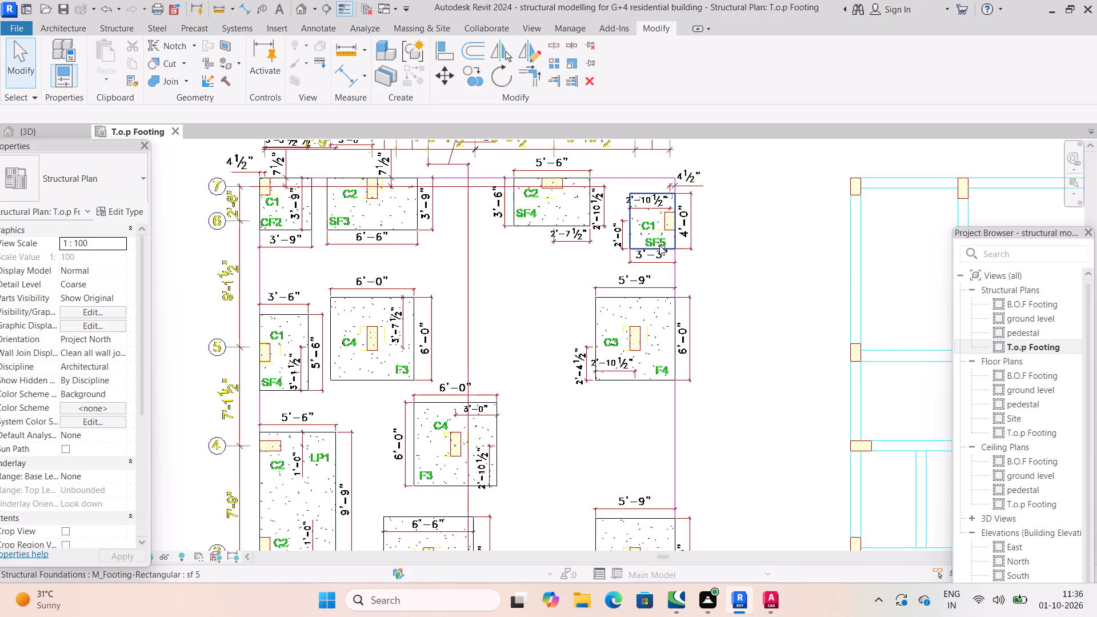
scroll(708, 217, "down", 2)
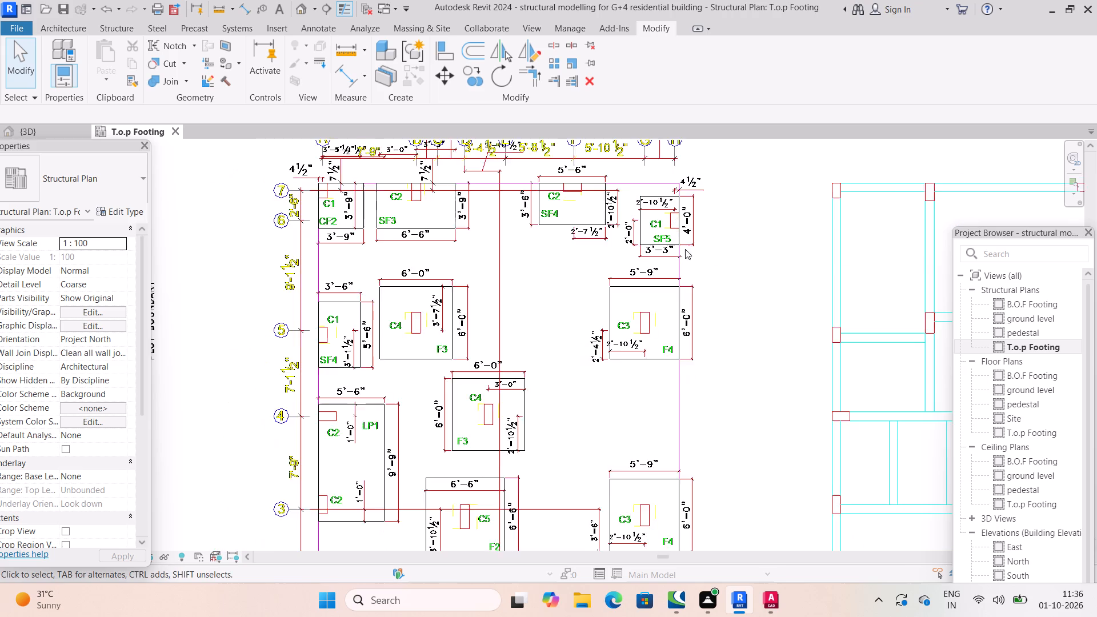
scroll(491, 305, "down", 2)
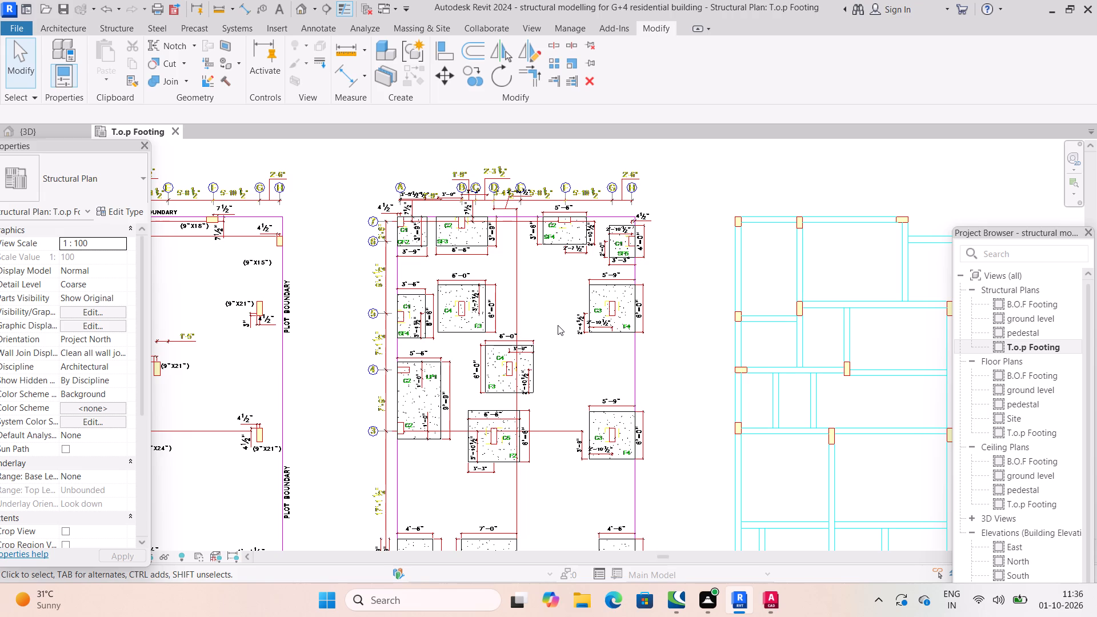
scroll(647, 382, "down", 2)
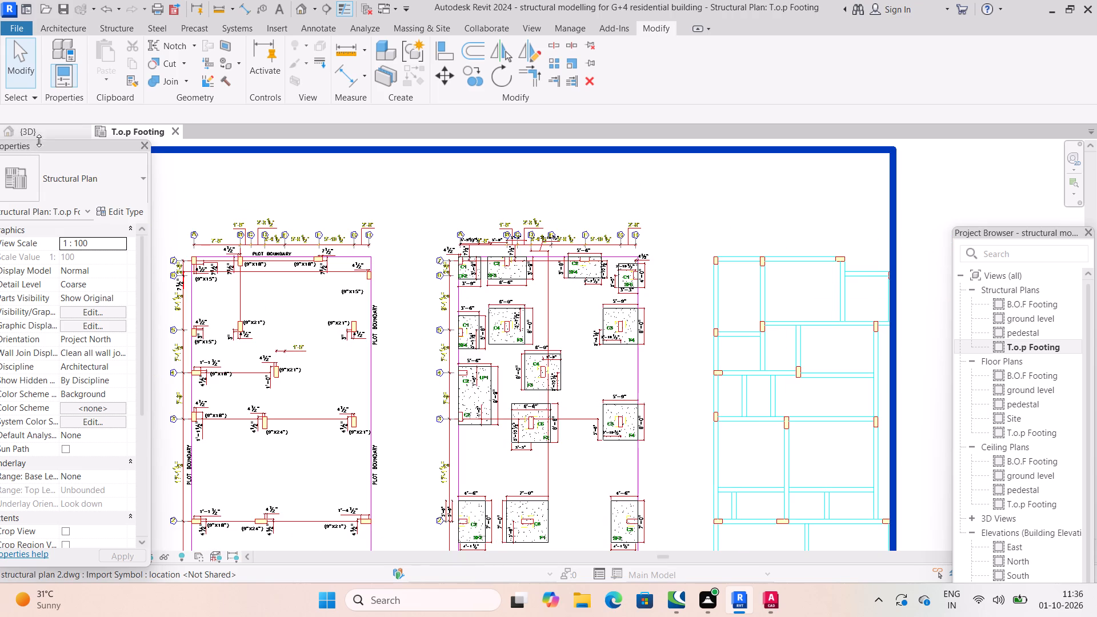
Examine the CF2 and SF3 footings along grid 7 with their C1 and C2 column outlines on the footing plan.
scroll(594, 318, "up", 5)
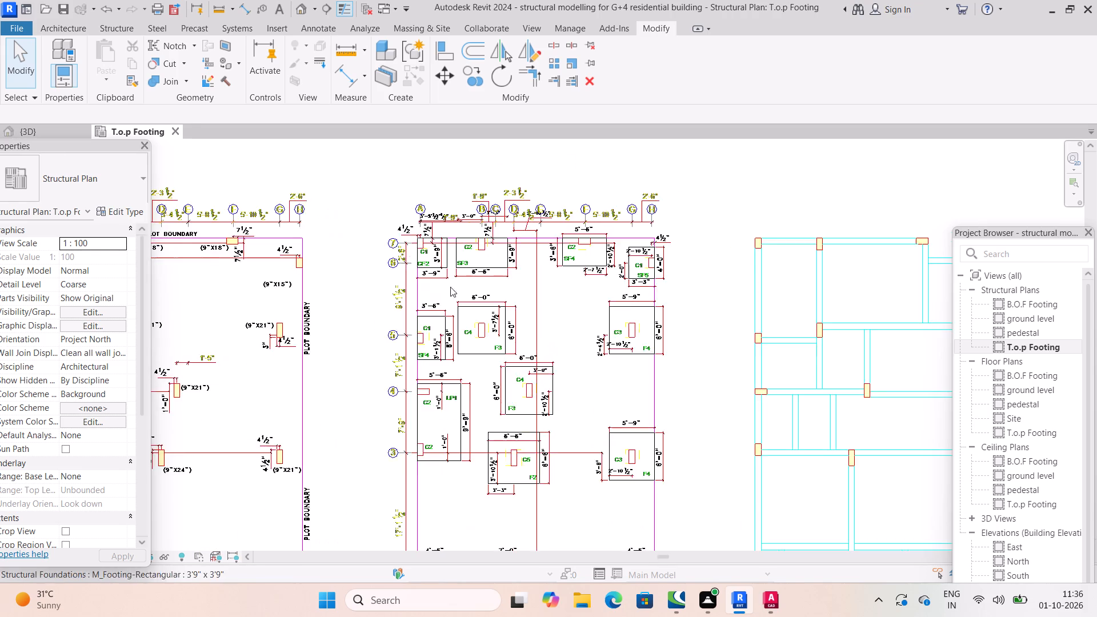
scroll(459, 260, "up", 6)
middle_click_drag(592, 258, 577, 334)
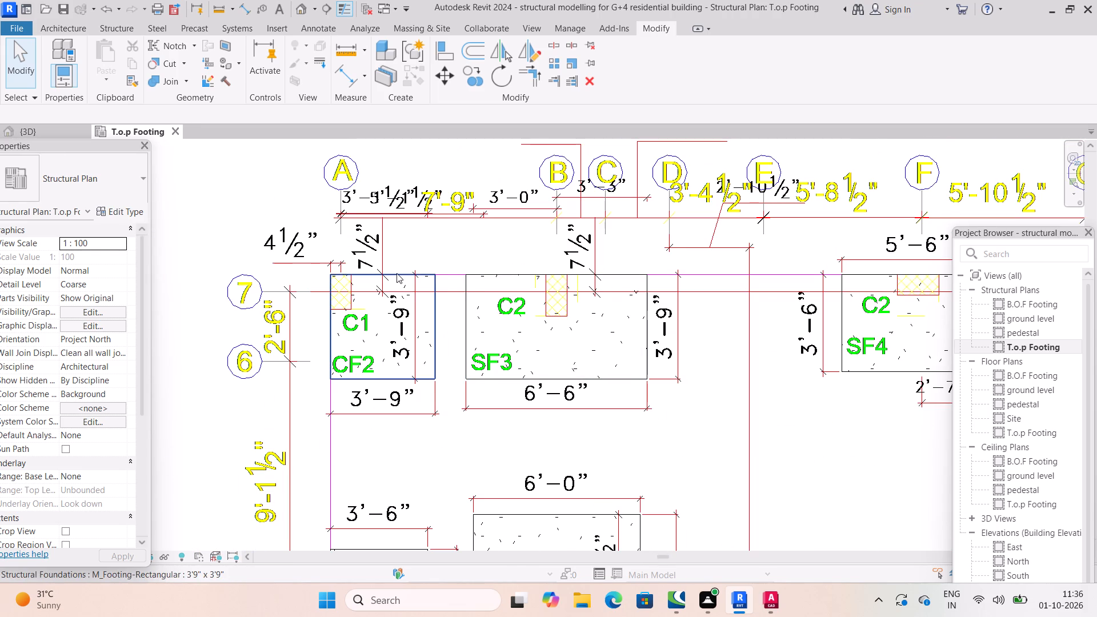
scroll(598, 281, "up", 3)
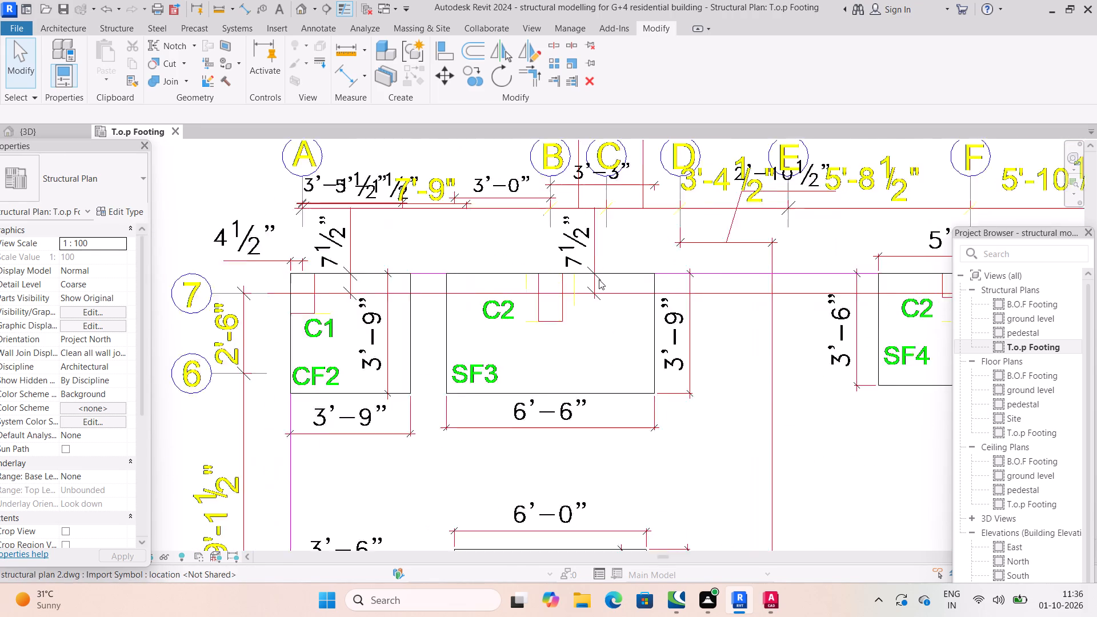
scroll(495, 309, "down", 1)
middle_click_drag(499, 312, 678, 316)
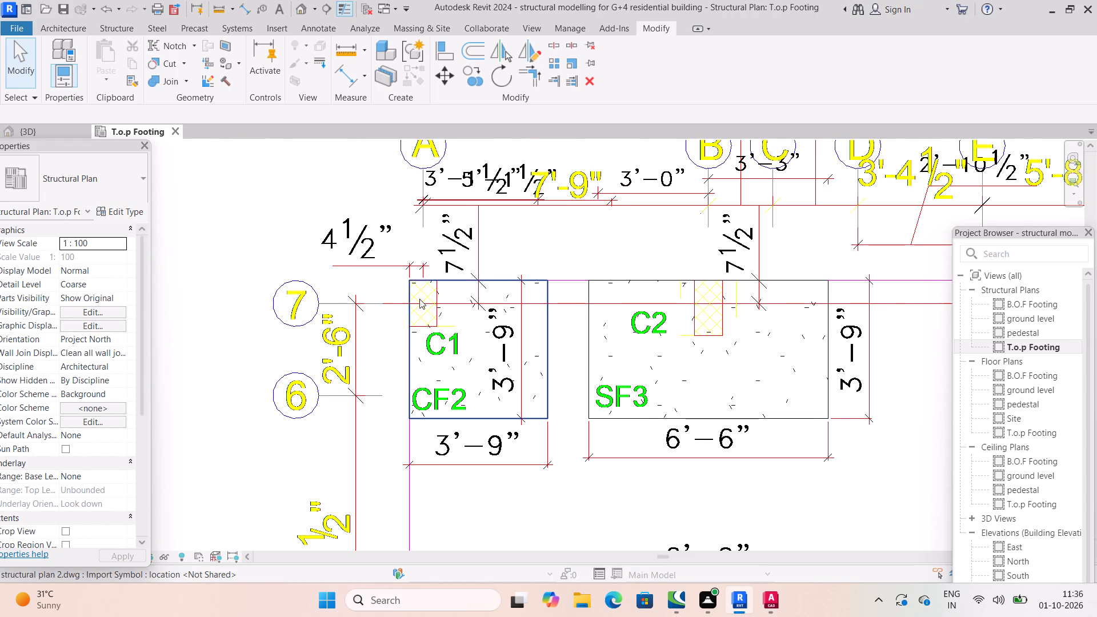
scroll(427, 298, "up", 6)
middle_click_drag(441, 296, 445, 319)
scroll(461, 317, "down", 5)
scroll(439, 349, "up", 3)
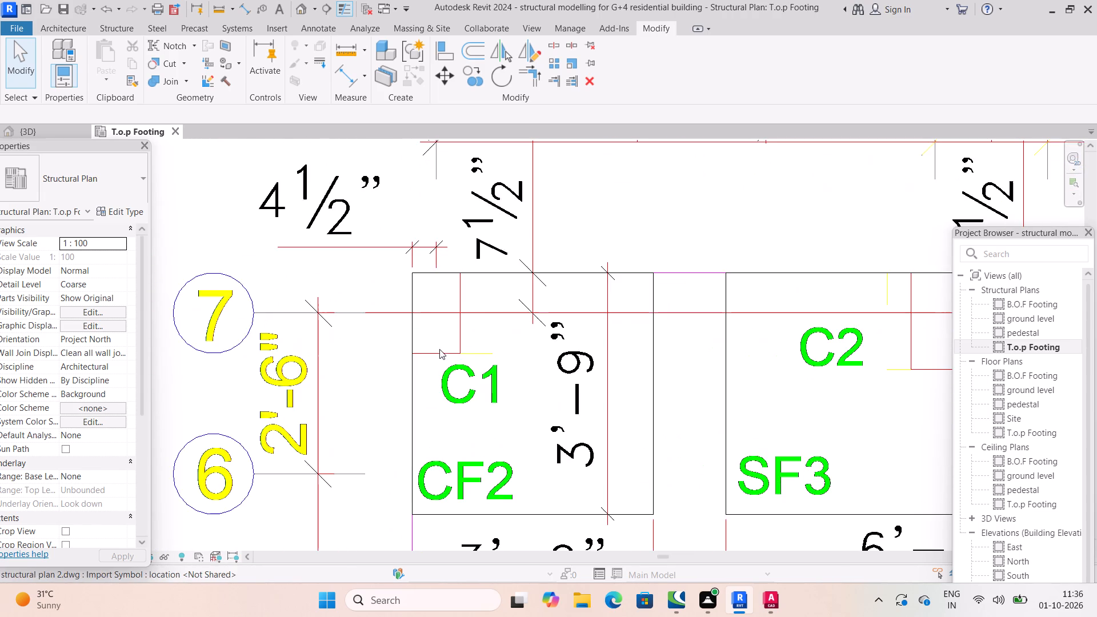
scroll(523, 306, "down", 8)
scroll(644, 339, "down", 5)
scroll(776, 366, "down", 3)
middle_click_drag(774, 369, 550, 359)
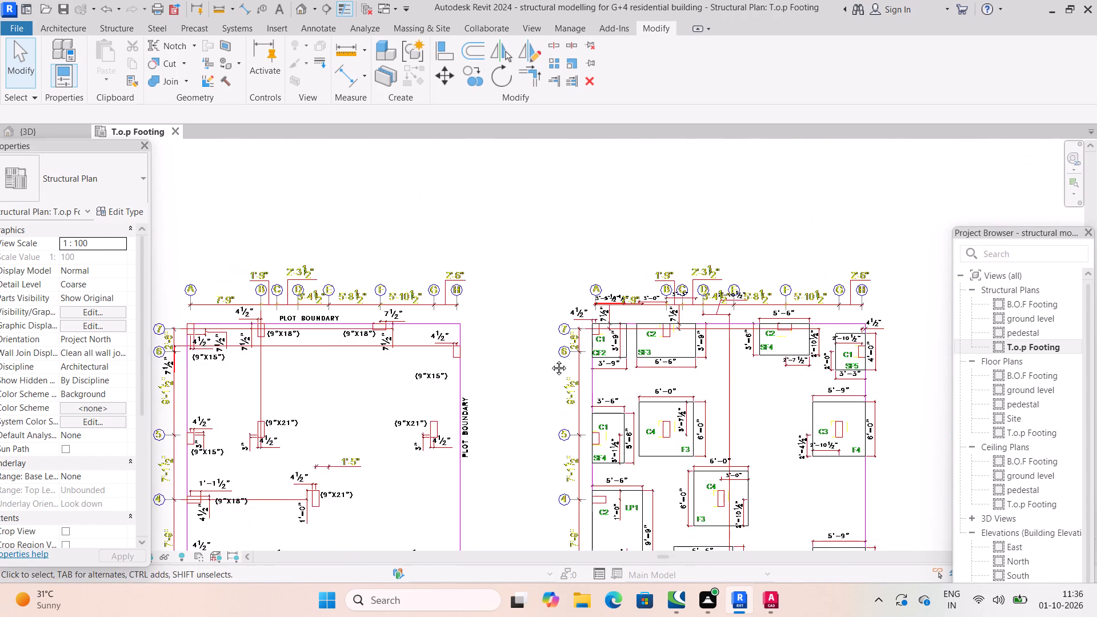
middle_click_drag(550, 359, 543, 351)
scroll(550, 359, "down", 1)
middle_click_drag(704, 393, 682, 267)
scroll(704, 393, "down", 3)
On the imported column layout, add an aligned dimension across the width of the 9"X15" column at grids A and 7.
scroll(349, 343, "up", 4)
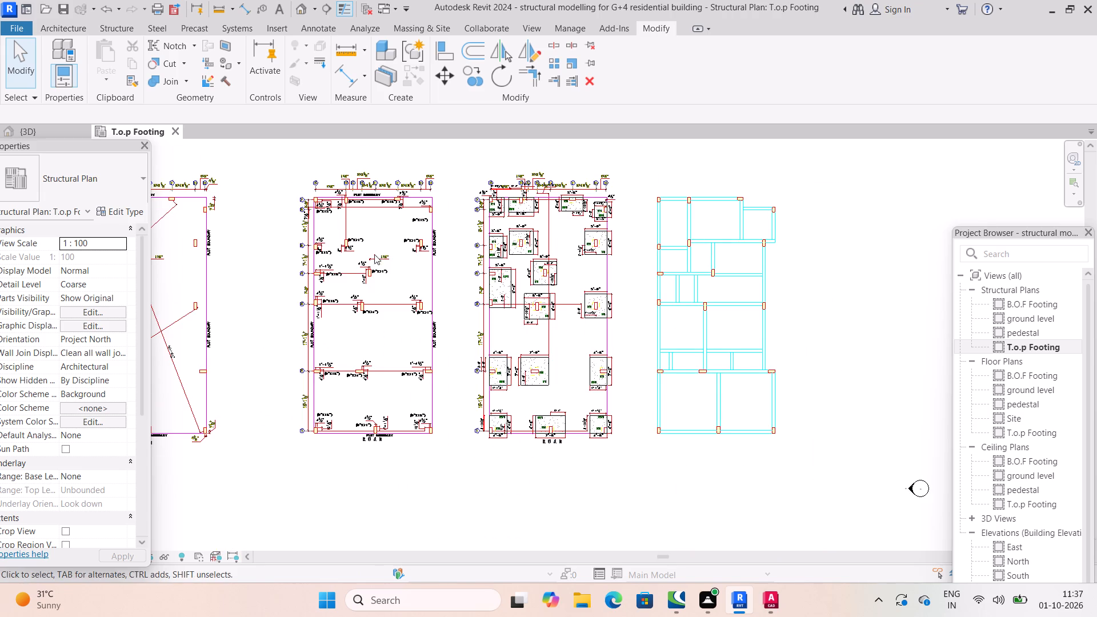
scroll(306, 208, "up", 3)
scroll(331, 153, "up", 3)
middle_click_drag(334, 156, 412, 338)
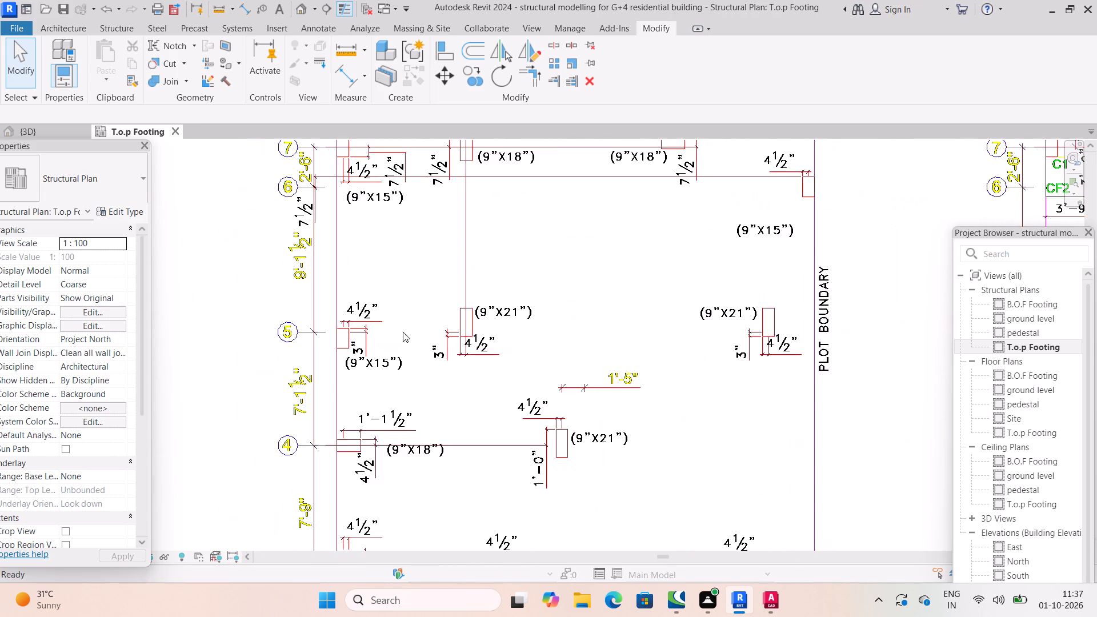
scroll(379, 272, "up", 4)
middle_click_drag(377, 234, 411, 411)
scroll(382, 275, "up", 5)
middle_click_drag(378, 258, 414, 420)
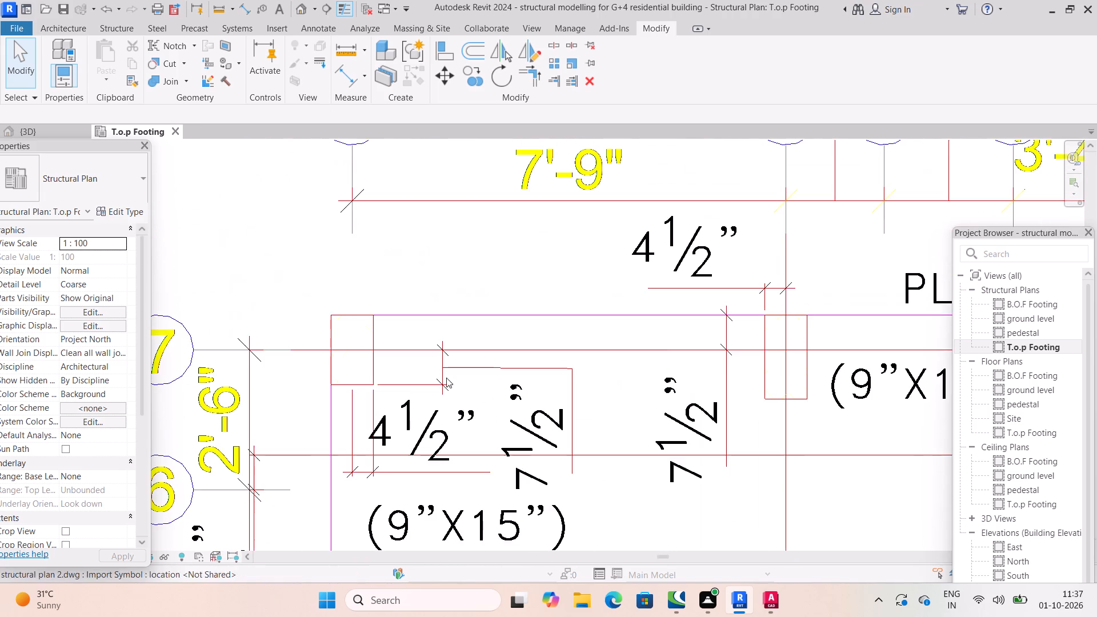
scroll(427, 273, "down", 4)
middle_click_drag(425, 285, 420, 310)
scroll(392, 331, "up", 3)
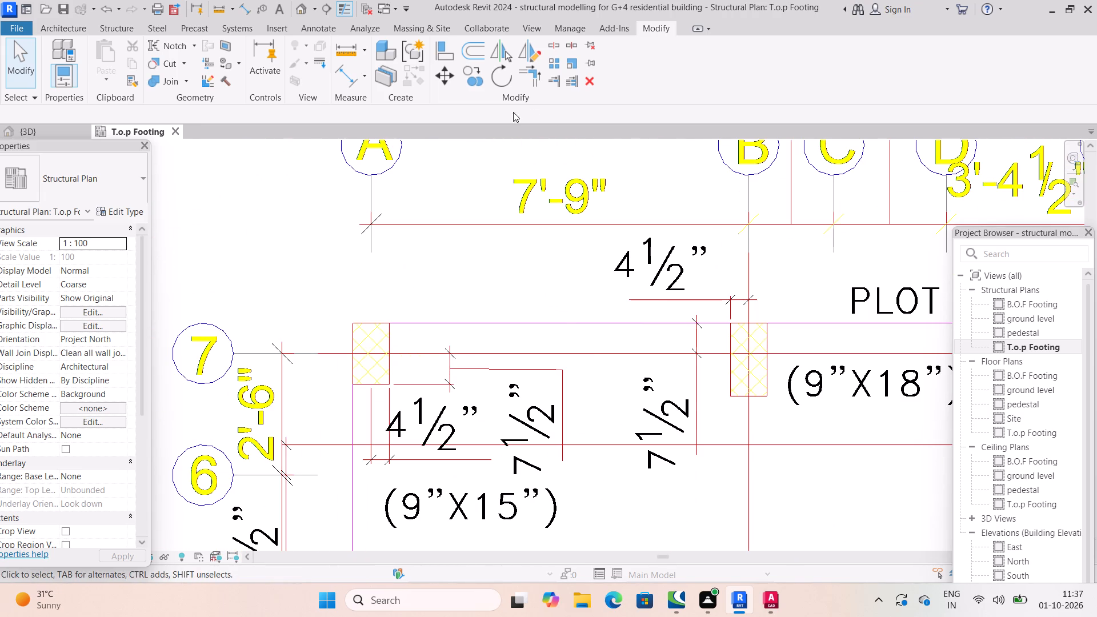
left_click(356, 78)
left_click(353, 333)
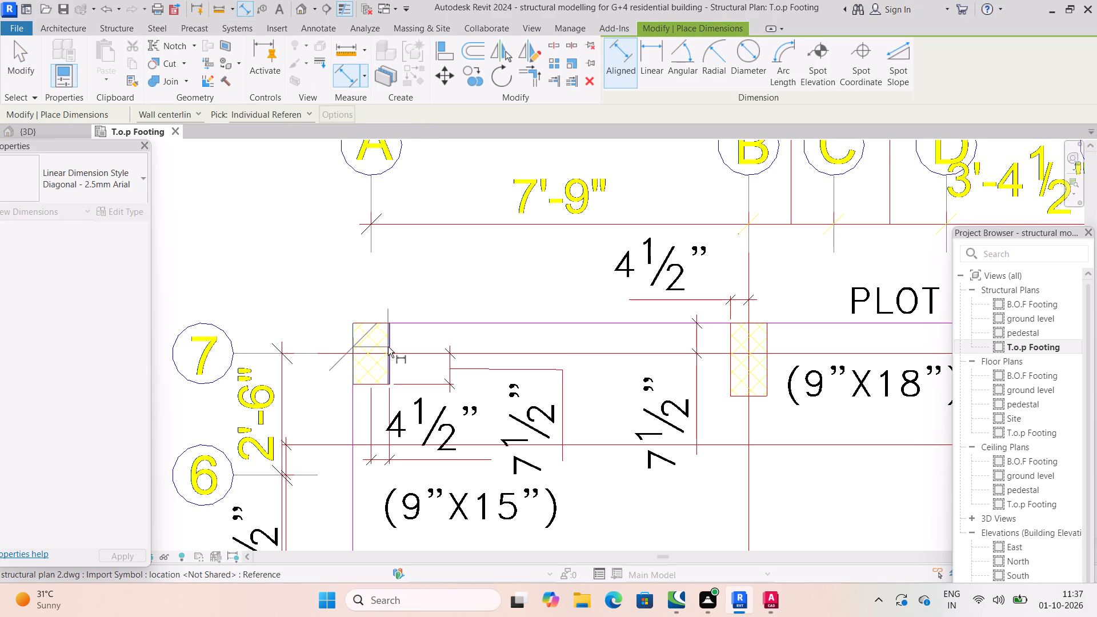
left_click_drag(389, 346, 398, 328)
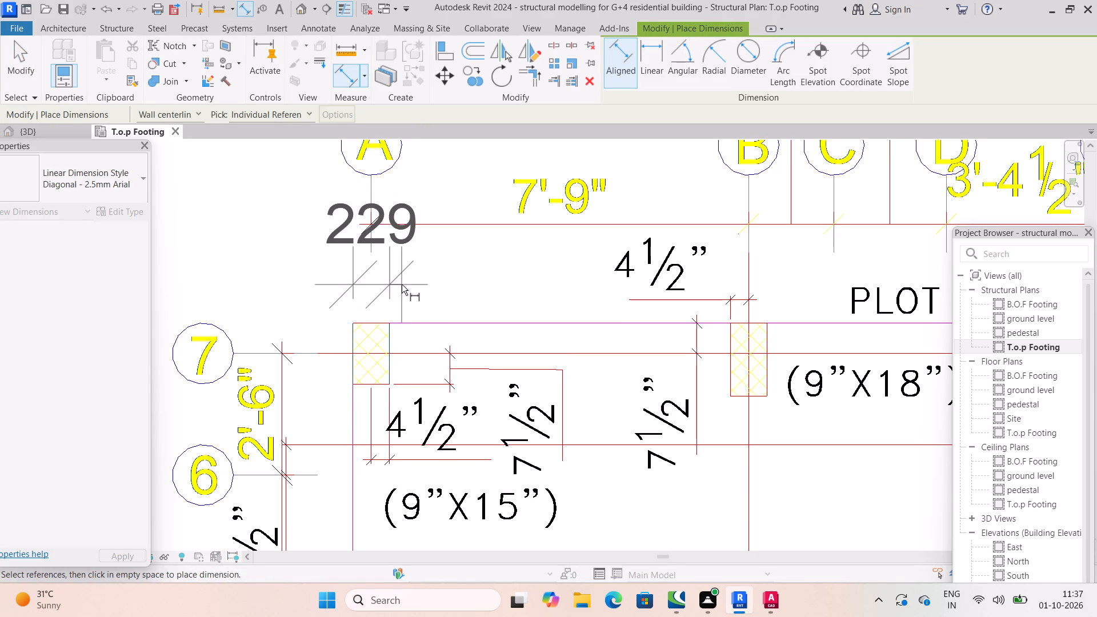
left_click(402, 285)
Add an aligned dimension along the depth of the 9"X15" column at grids A and 7, placed on its outer side.
left_click(379, 387)
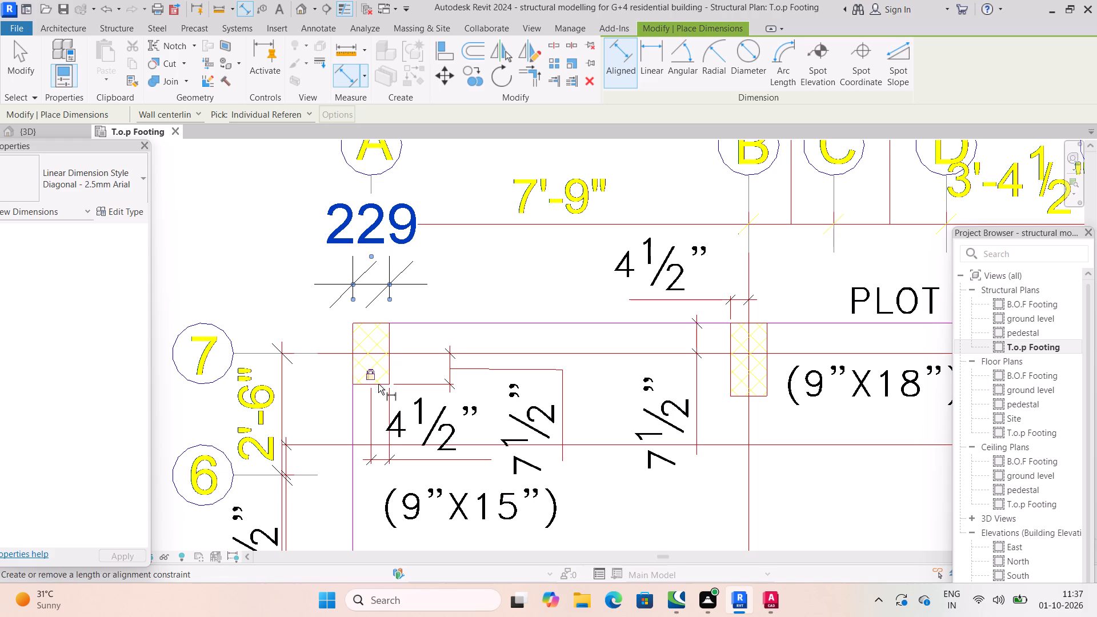
scroll(380, 384, "up", 6)
left_click(376, 385)
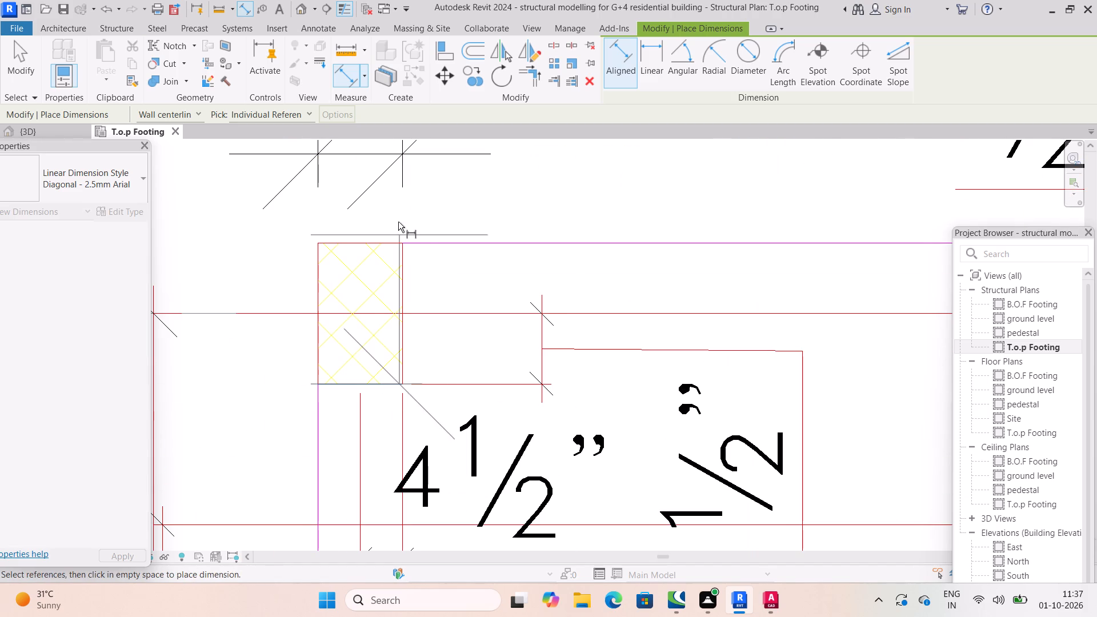
left_click(384, 243)
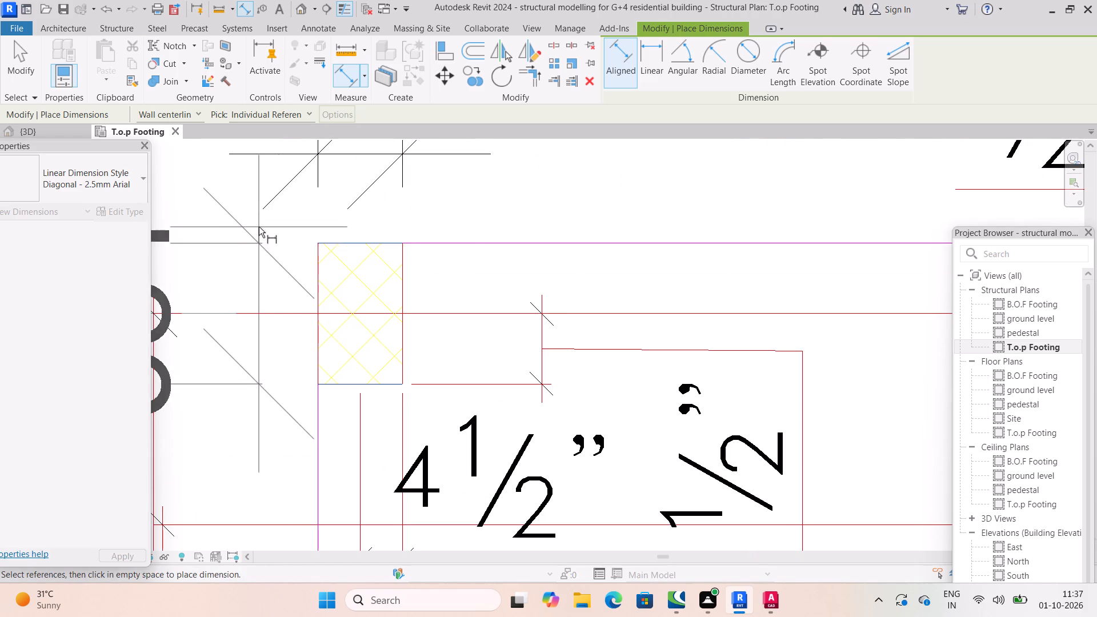
scroll(287, 239, "down", 7)
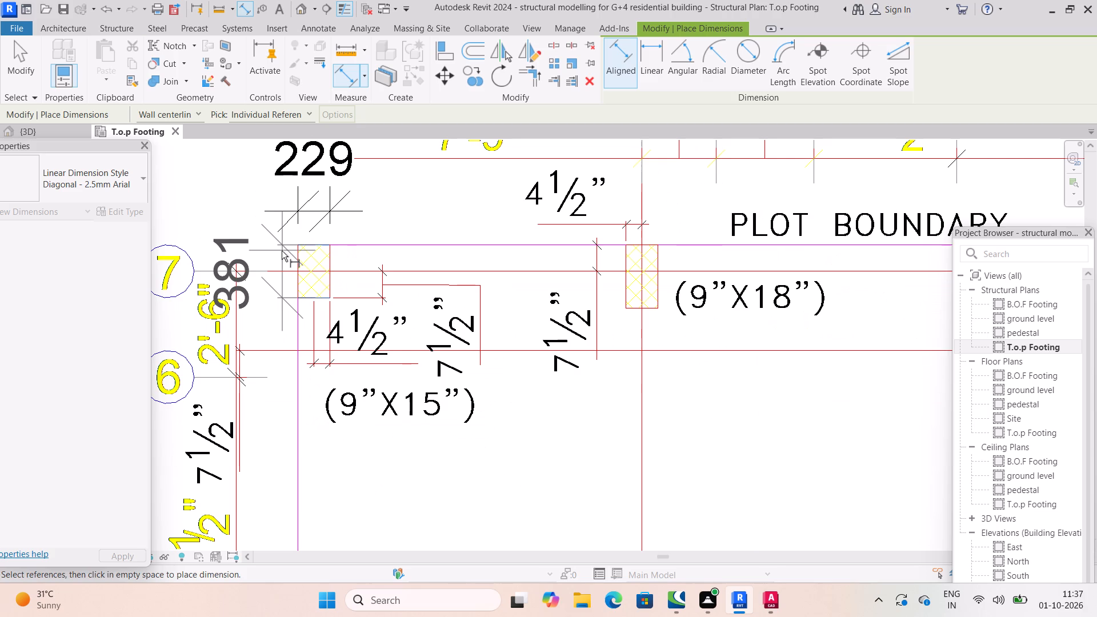
left_click(282, 251)
scroll(280, 251, "down", 4)
scroll(318, 230, "up", 8)
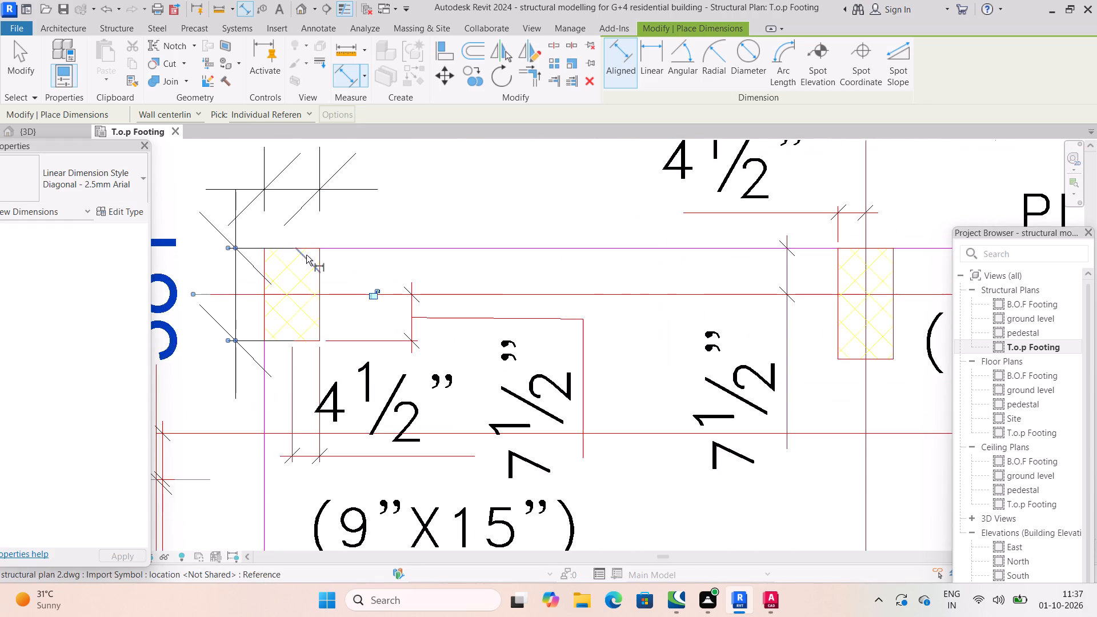
scroll(323, 263, "down", 4)
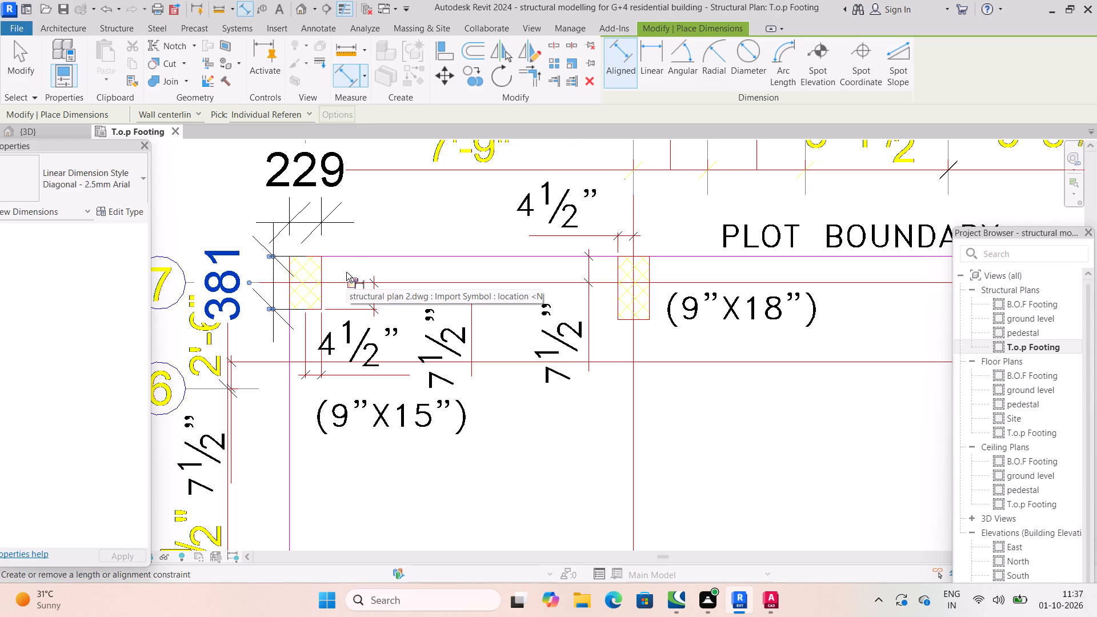
scroll(321, 243, "up", 4)
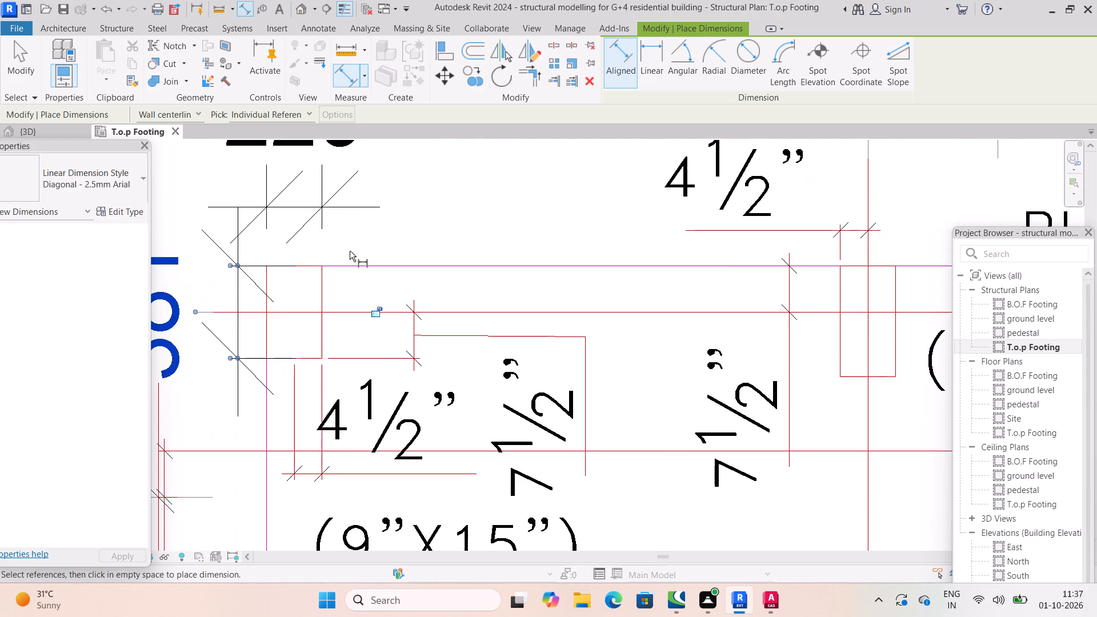
middle_click_drag(354, 250, 430, 361)
scroll(427, 265, "down", 7)
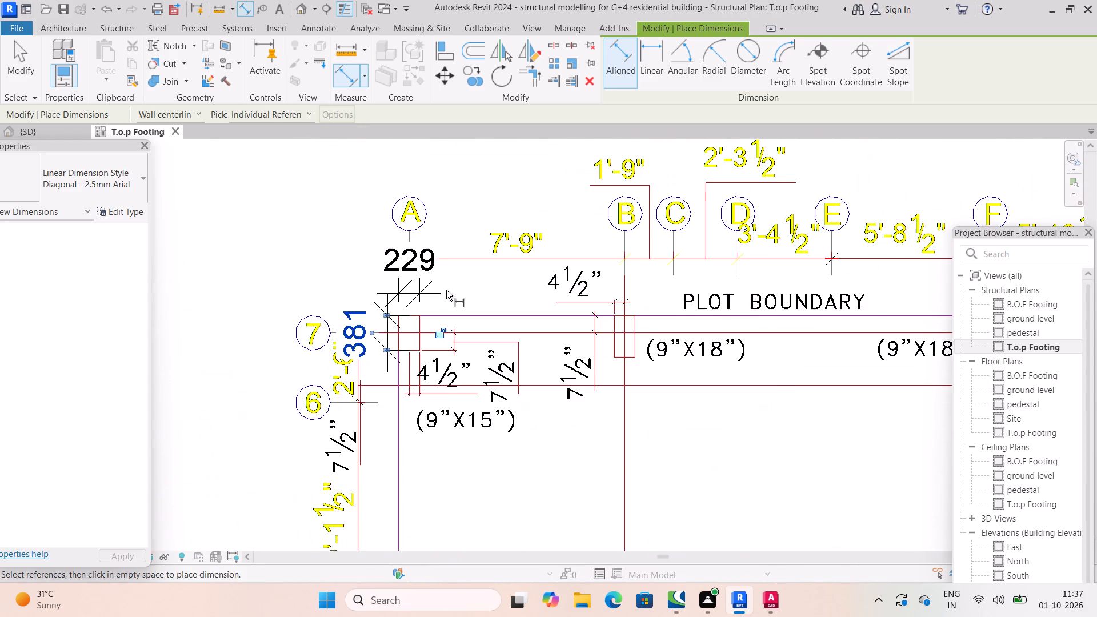
Examine the 9"X15" column at grids A and 7 together with its placed width and depth dimensions.
scroll(388, 260, "up", 9)
scroll(451, 253, "down", 3)
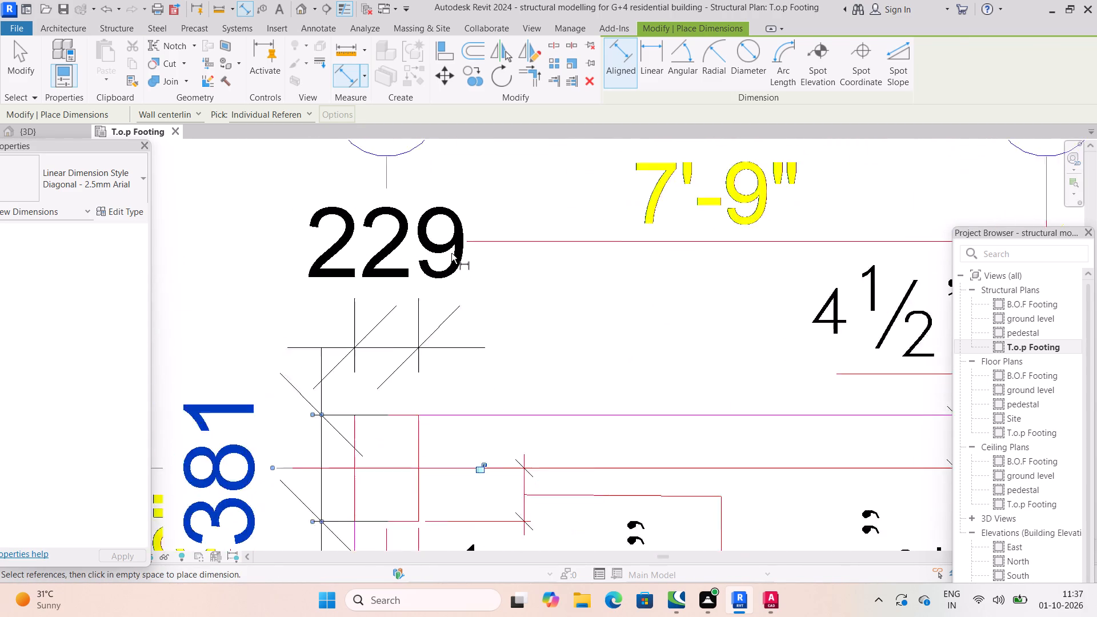
scroll(451, 253, "down", 2)
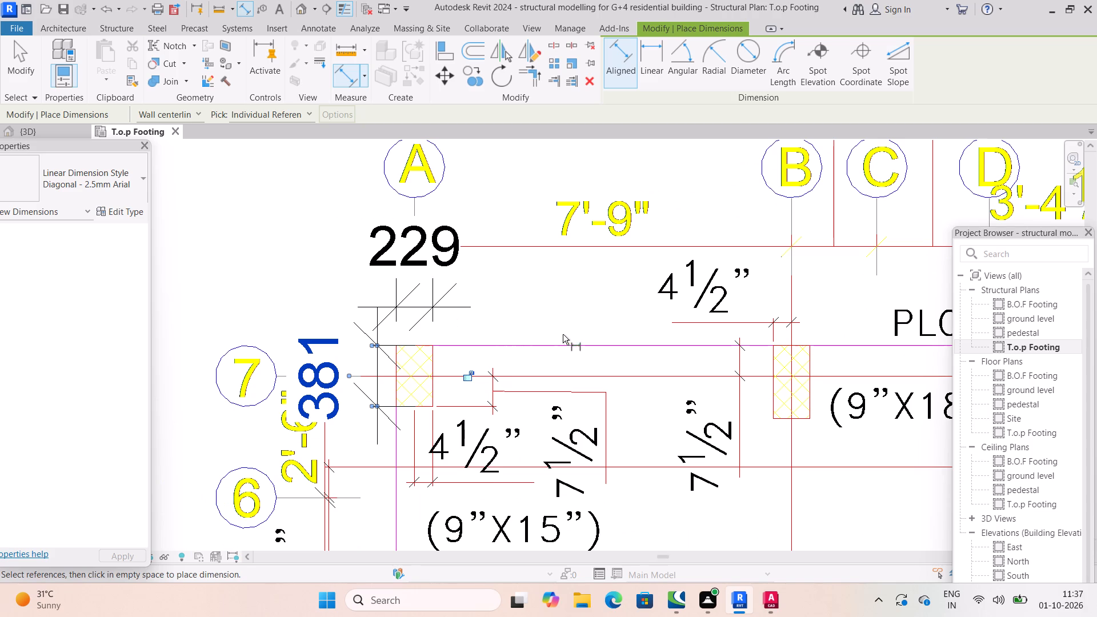
scroll(631, 316, "down", 1)
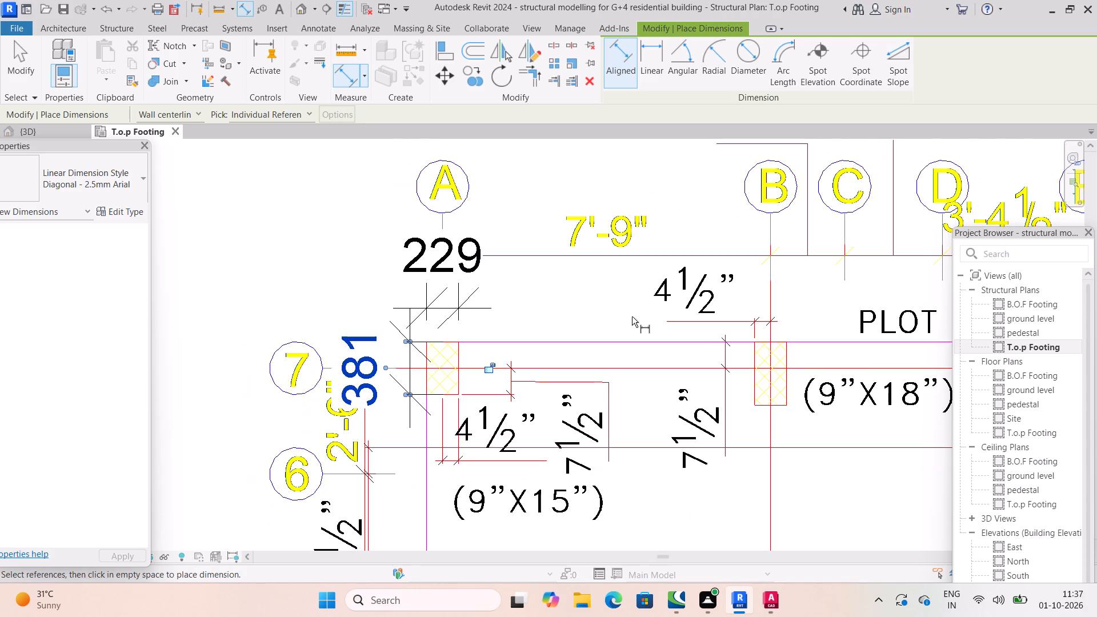
scroll(462, 335, "up", 3)
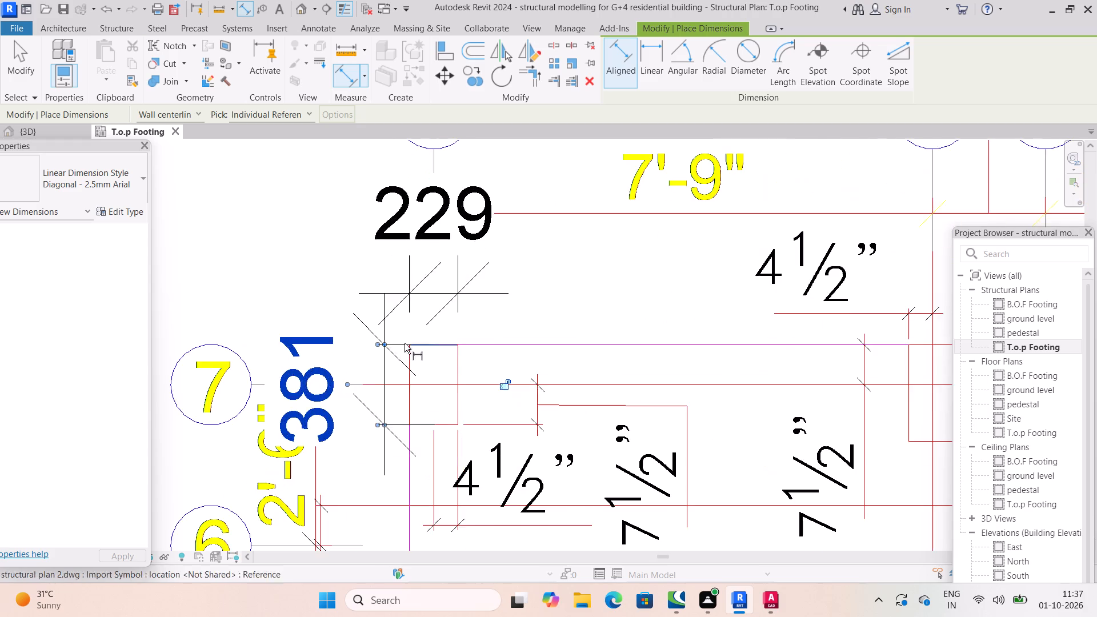
scroll(413, 340, "up", 4)
scroll(410, 286, "down", 3)
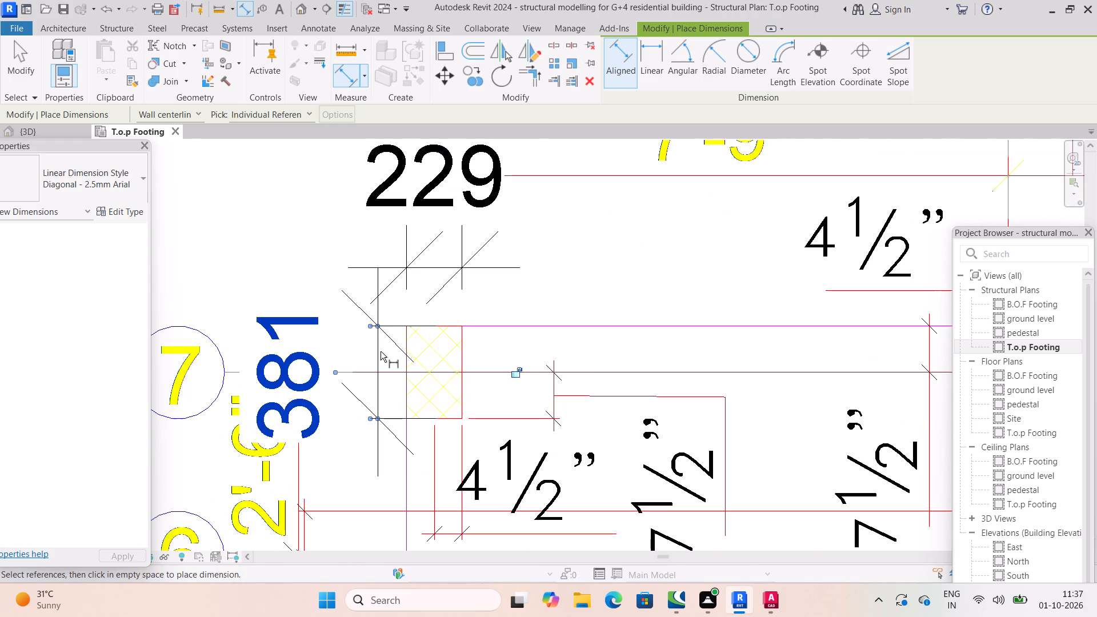
scroll(390, 360, "down", 5)
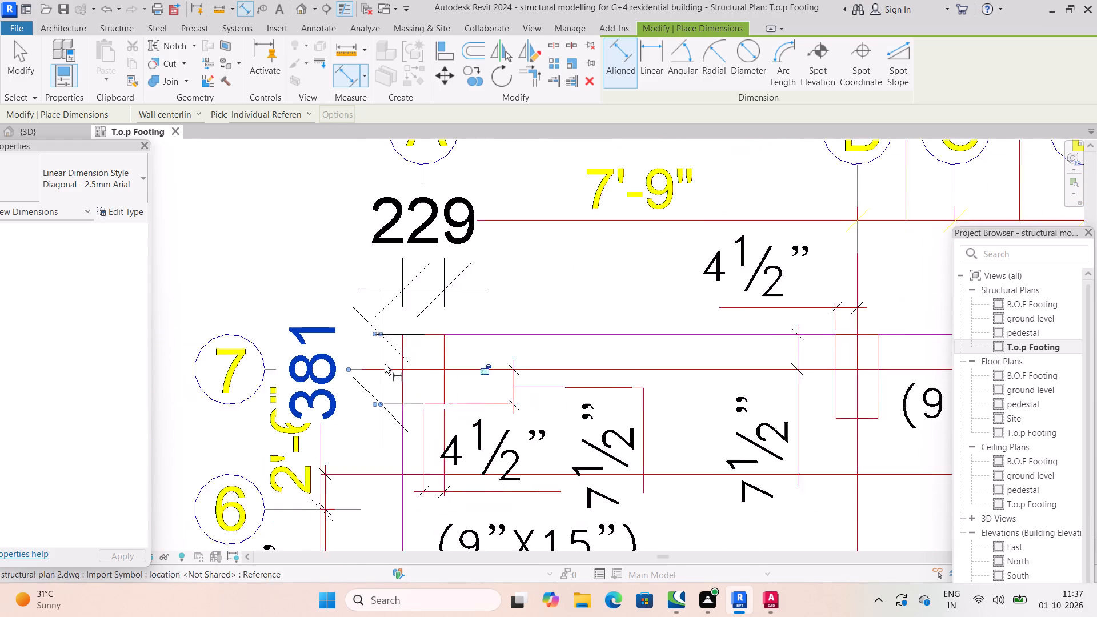
scroll(386, 342, "up", 4)
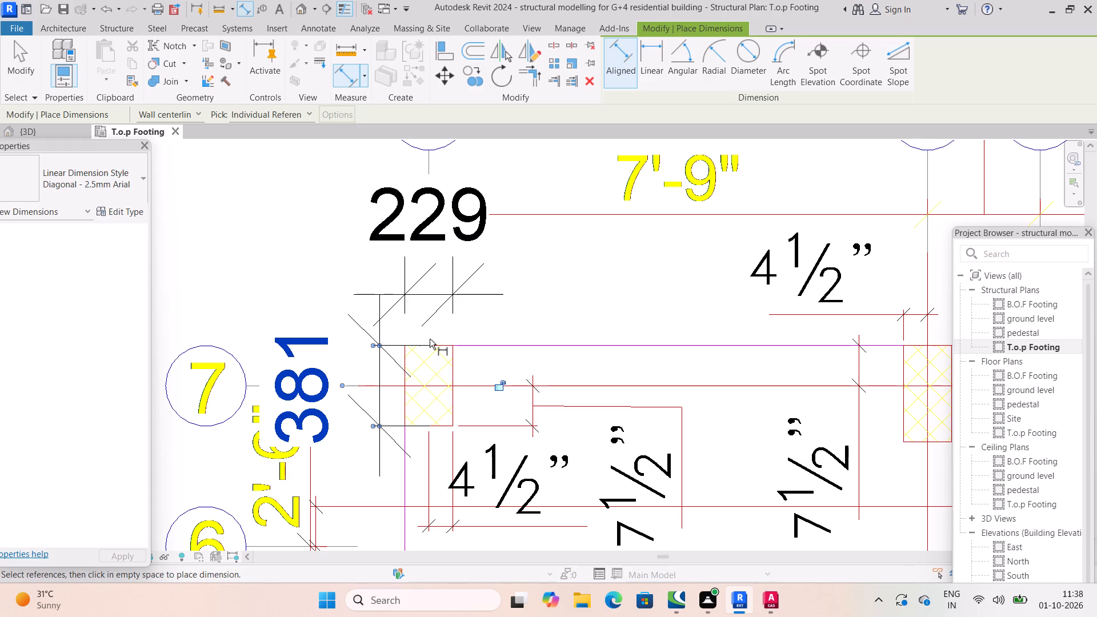
scroll(666, 392, "down", 4)
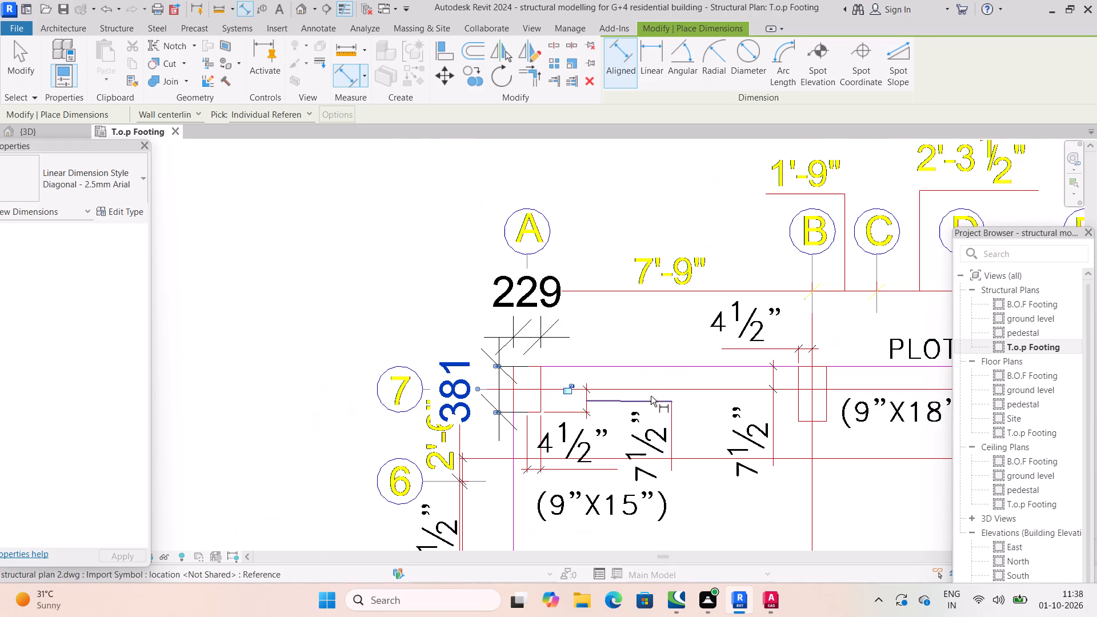
scroll(541, 378, "up", 4)
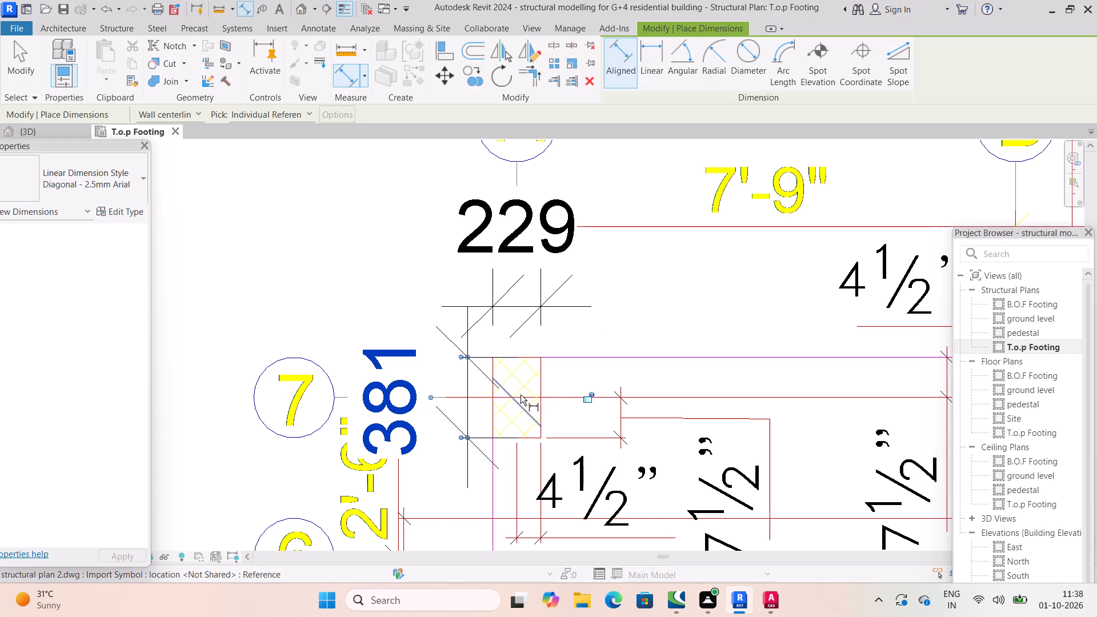
scroll(557, 391, "up", 3)
scroll(531, 346, "down", 5)
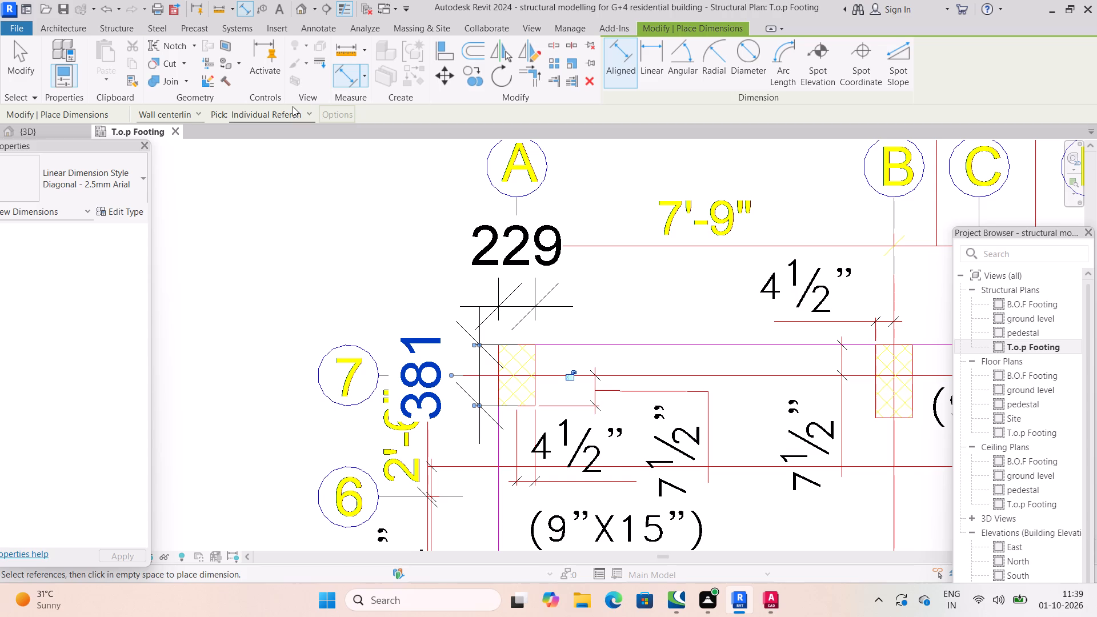
scroll(429, 416, "up", 3)
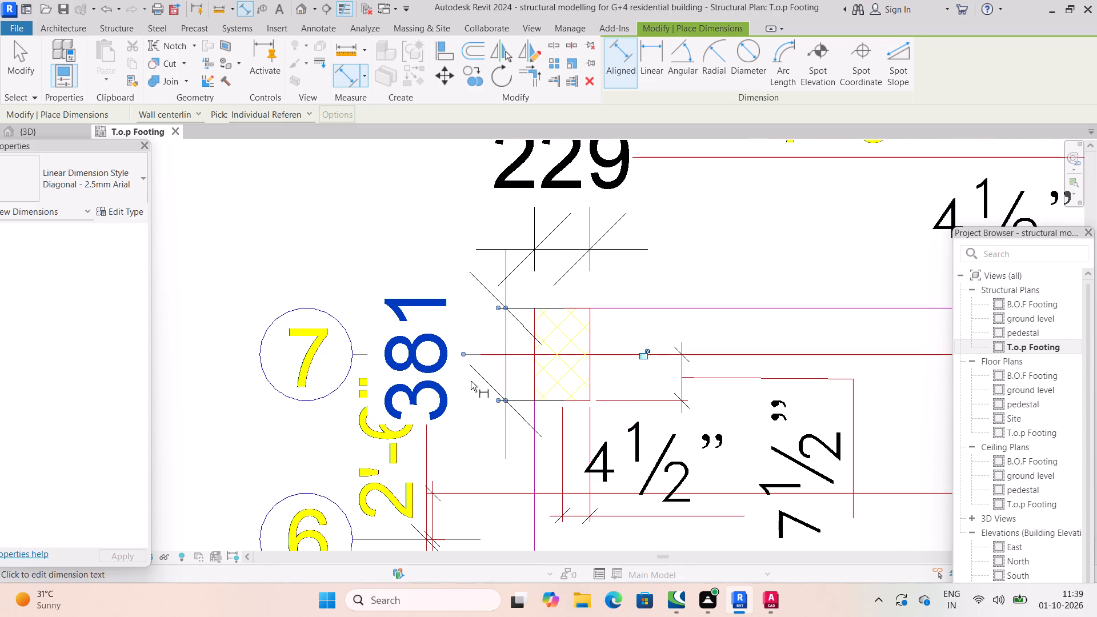
left_click(467, 367)
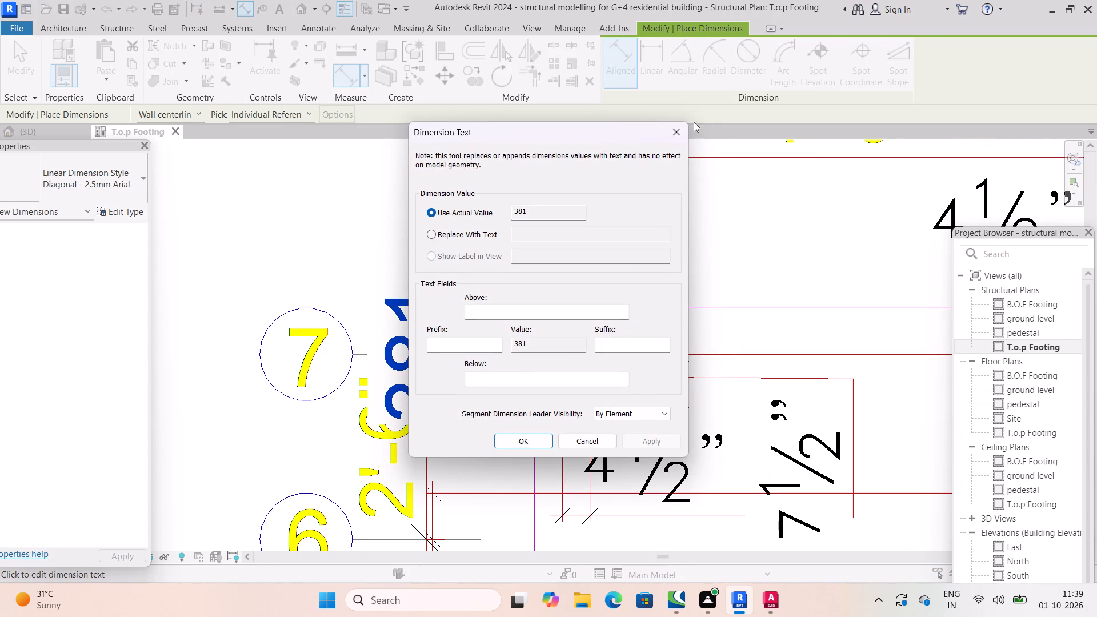
left_click(674, 134)
Inspect the edges of the column at grids A and 7 against the plot boundary and grid line 7.
scroll(596, 219, "down", 4)
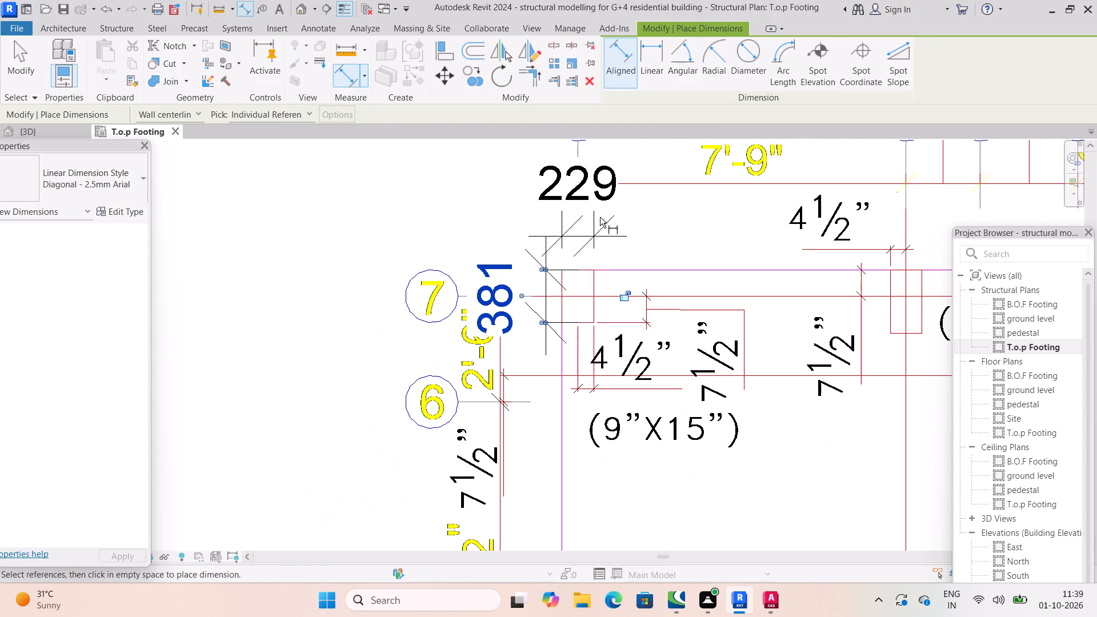
scroll(608, 257, "up", 7)
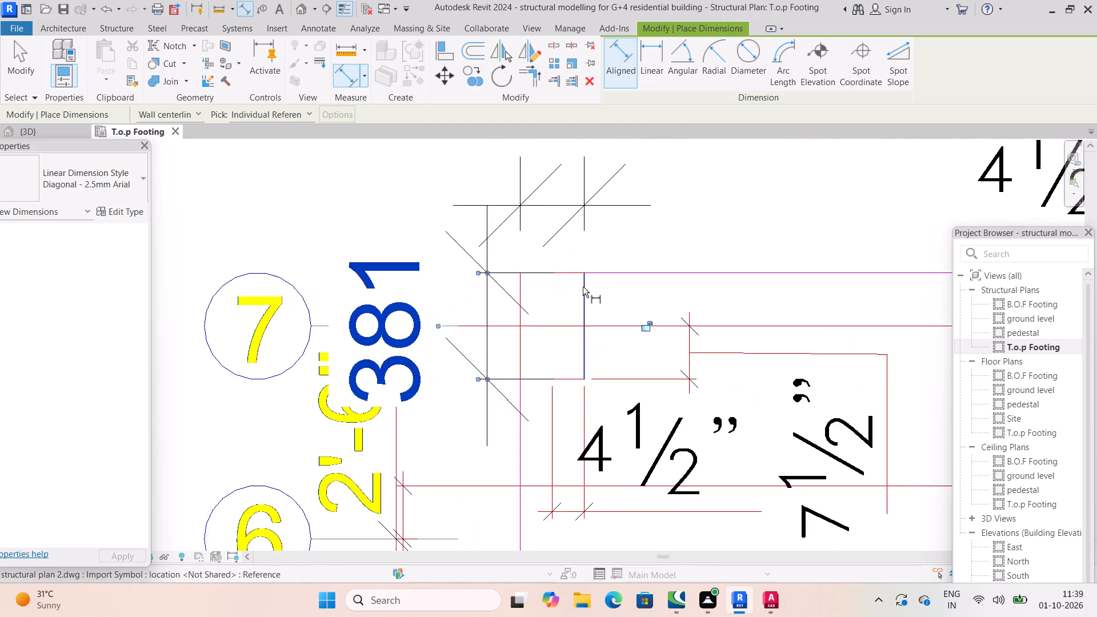
scroll(583, 287, "up", 1)
scroll(542, 257, "up", 4)
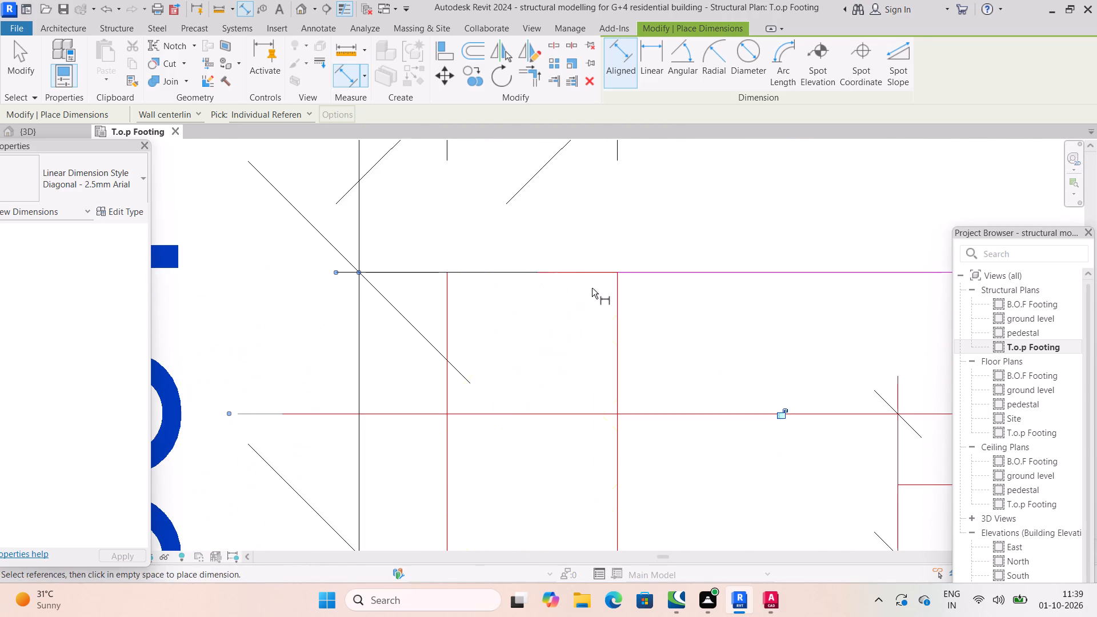
scroll(631, 292, "down", 4)
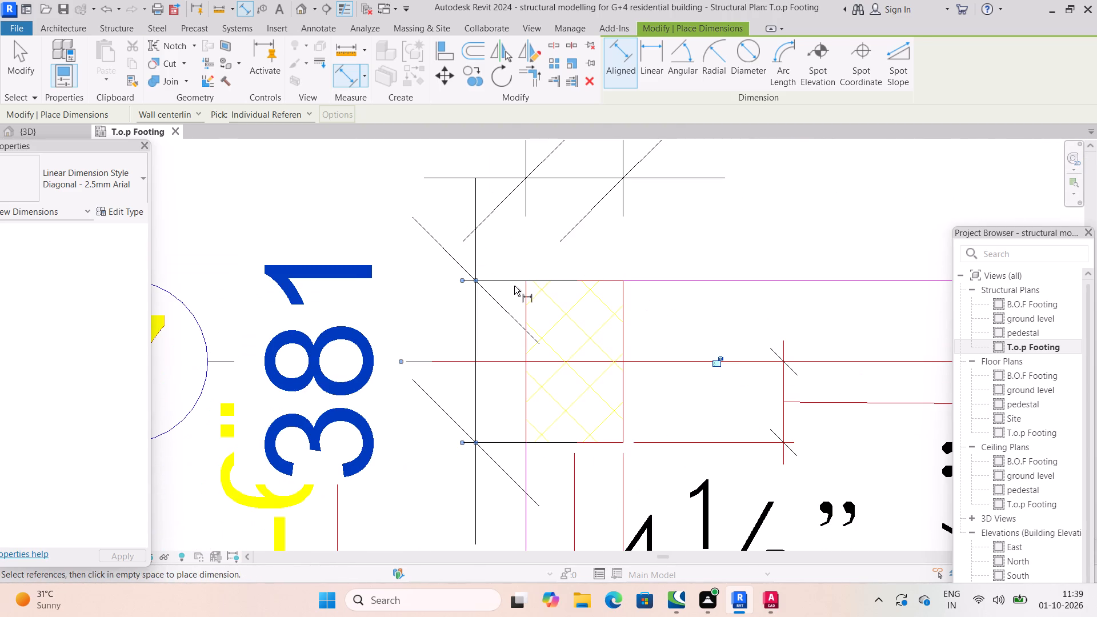
scroll(526, 281, "down", 5)
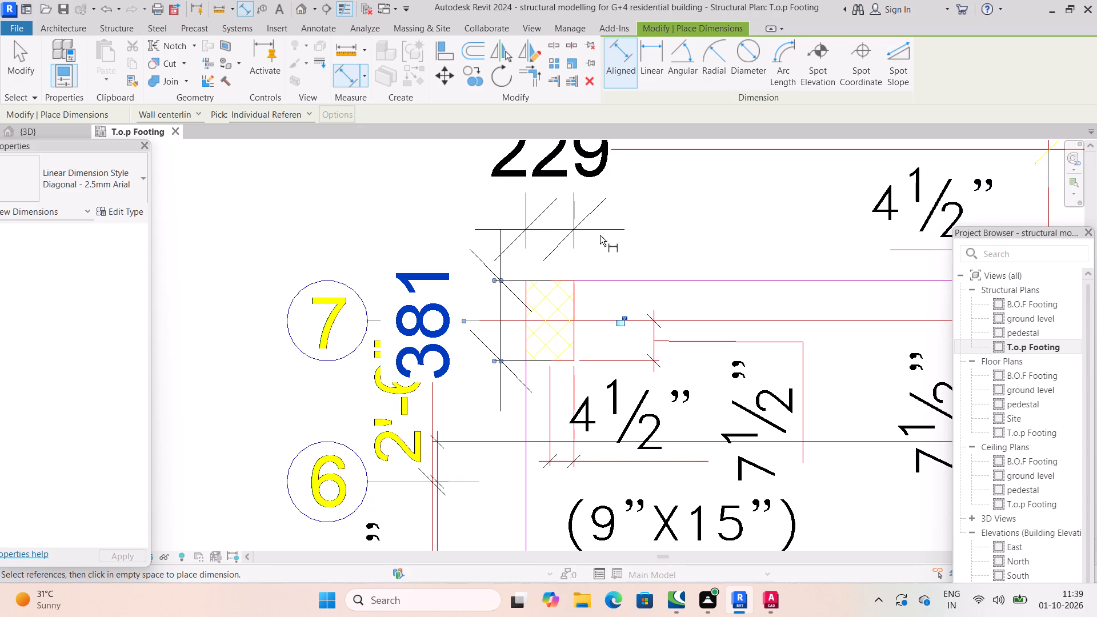
scroll(573, 310, "up", 3)
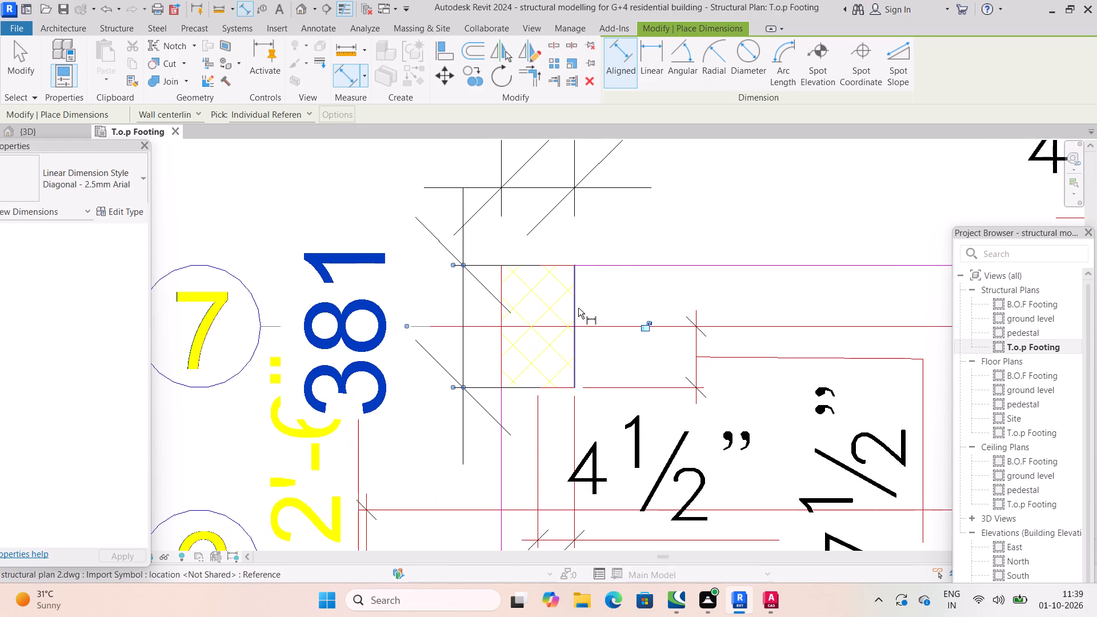
scroll(602, 294, "down", 1)
scroll(584, 302, "up", 2)
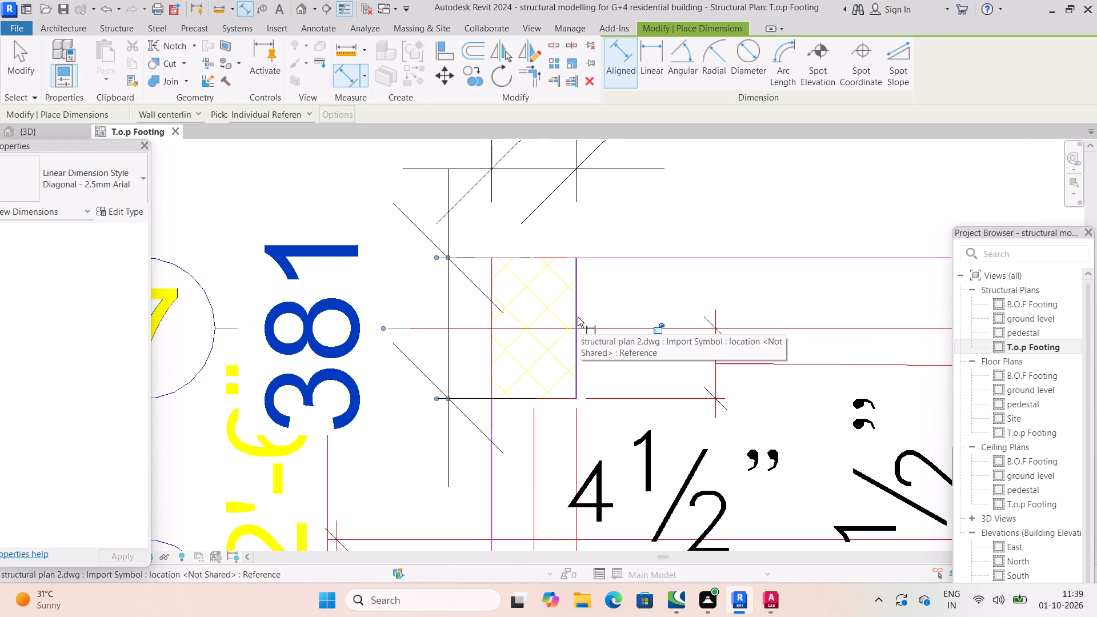
scroll(577, 316, "down", 2)
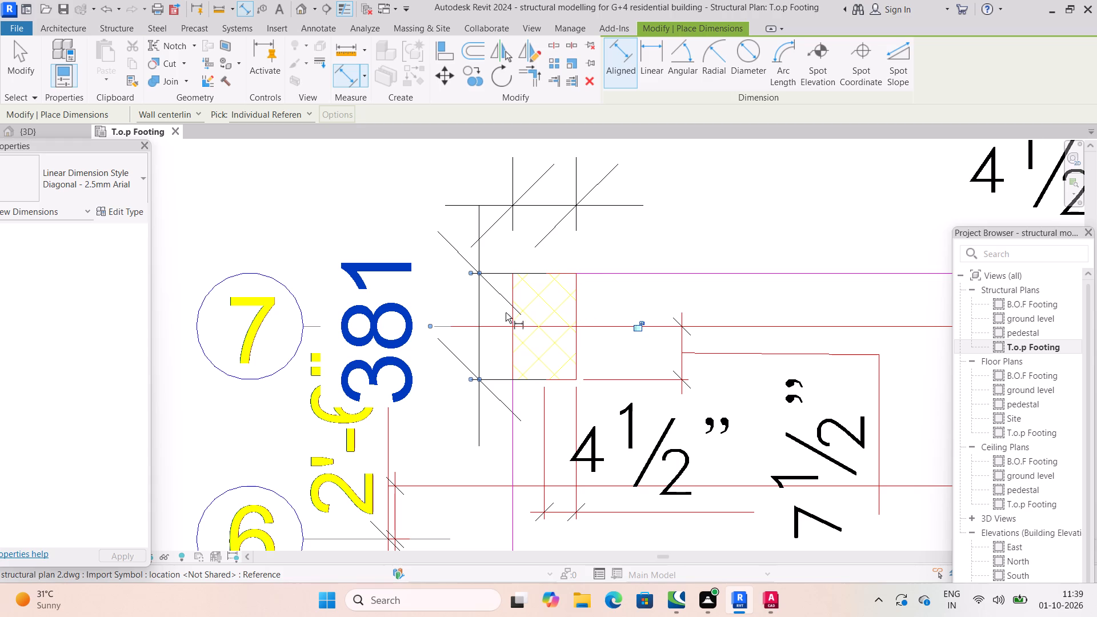
scroll(565, 310, "down", 6)
scroll(587, 301, "up", 3)
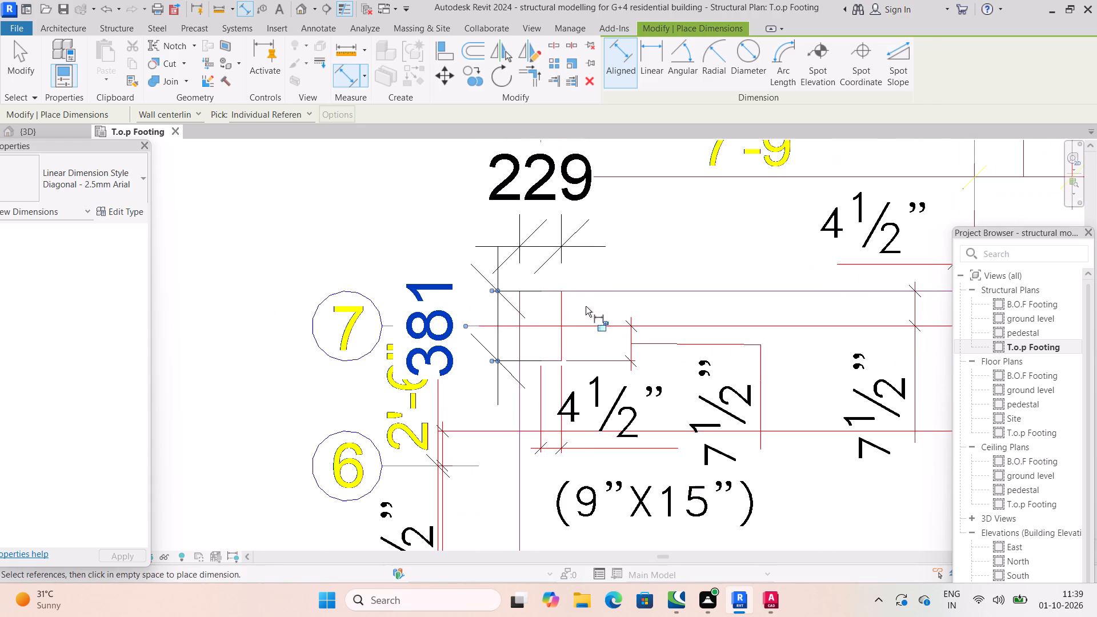
scroll(518, 312, "up", 4)
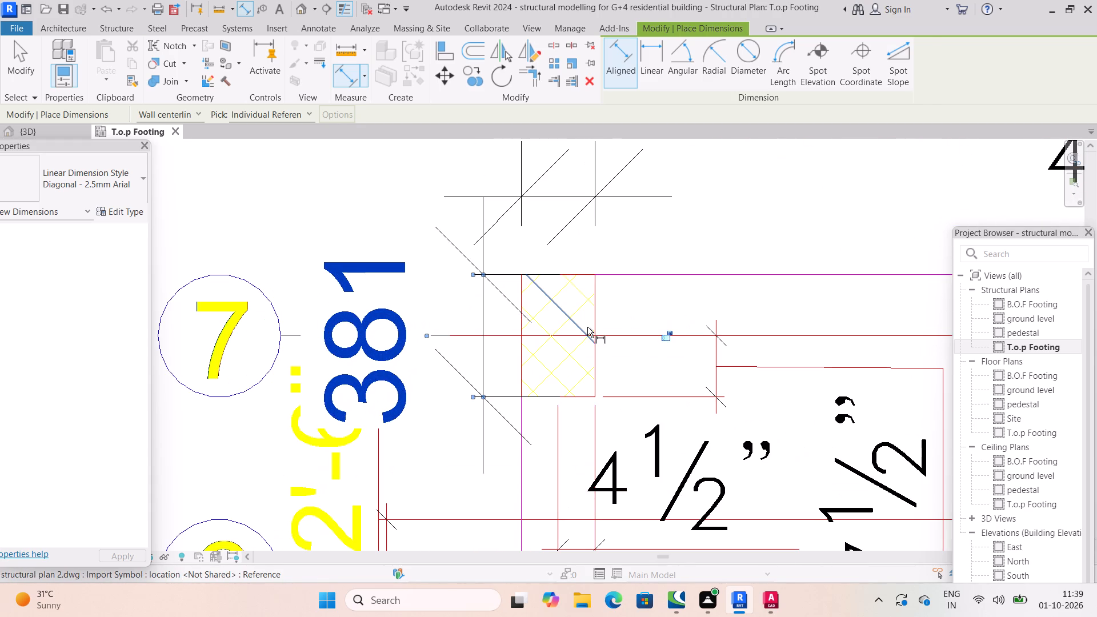
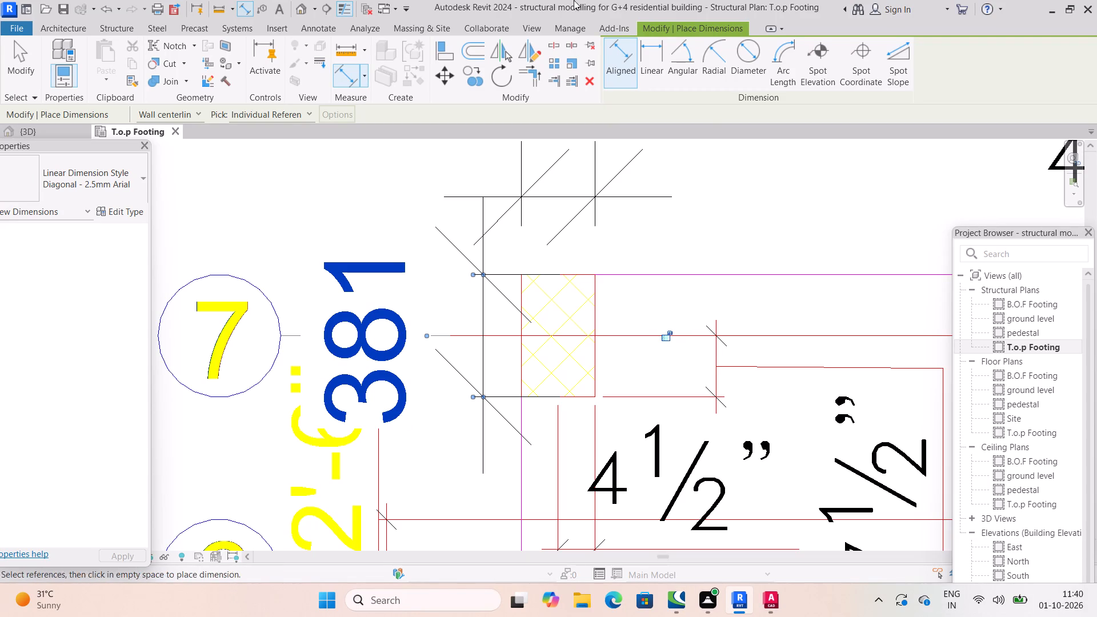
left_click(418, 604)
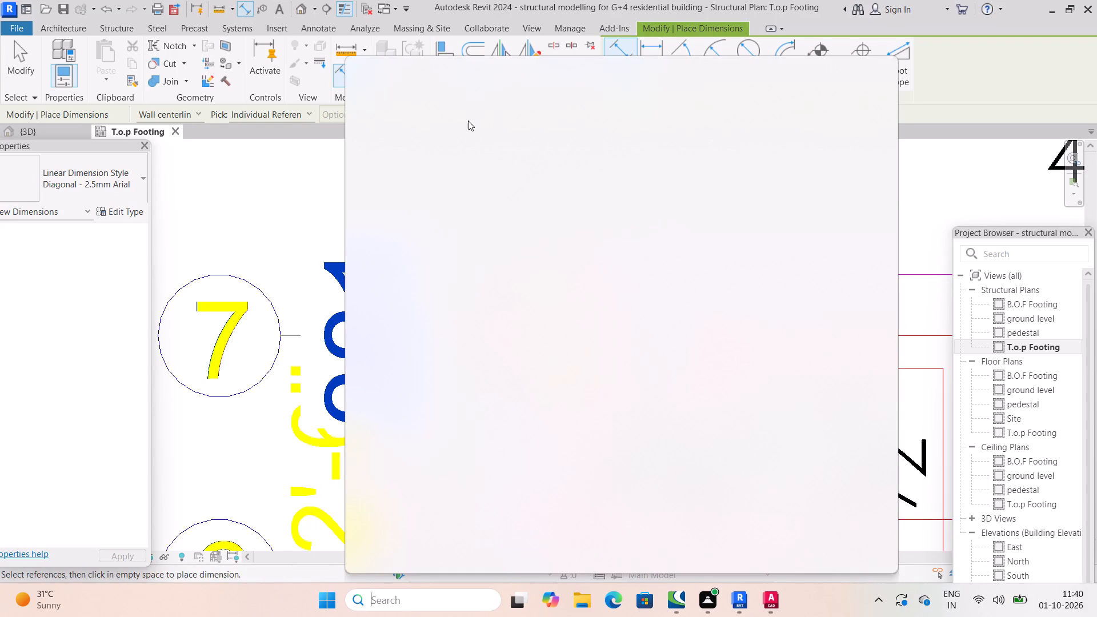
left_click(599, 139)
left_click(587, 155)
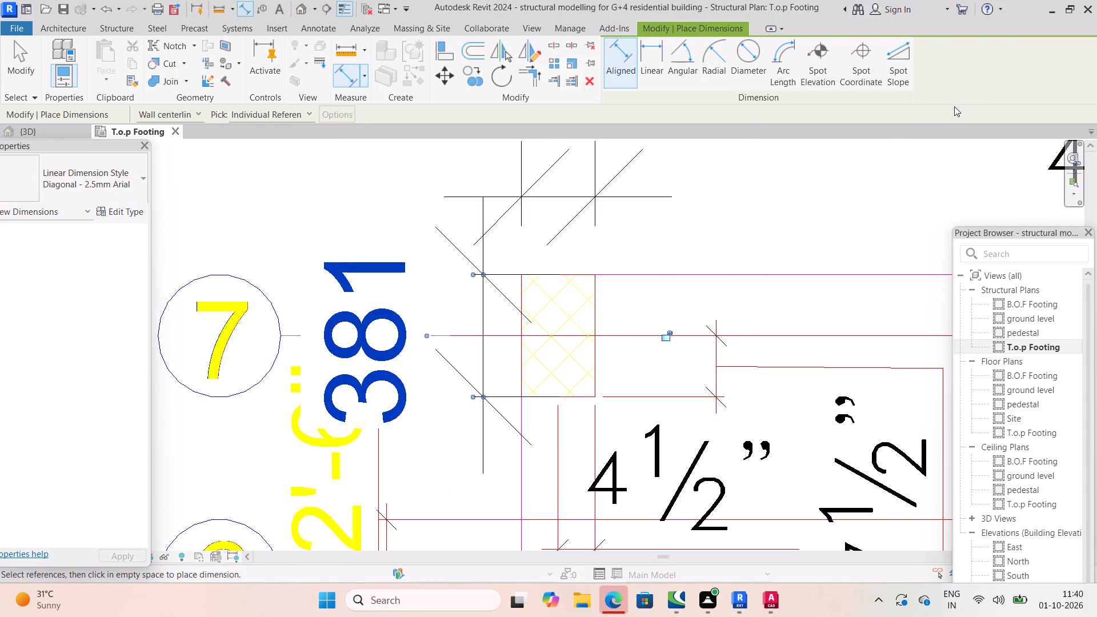
Switch to TYPICAL FLOOR DETAILS.dwg in AutoCAD and examine the column sizes and the footings around grids 3 to 5 on the layouts.
left_click(1055, 10)
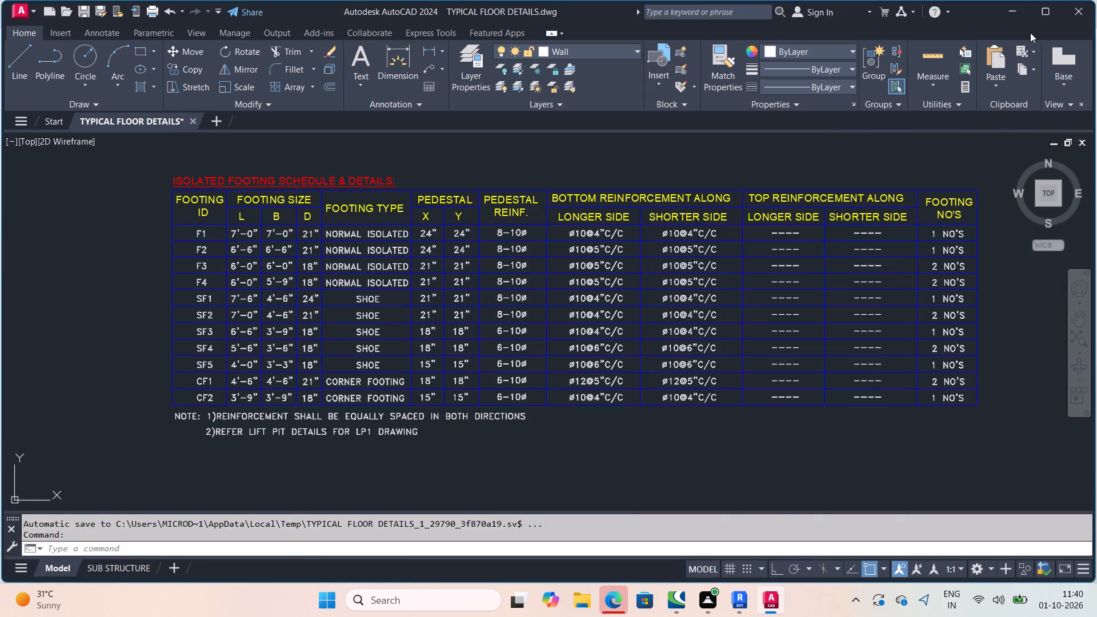
scroll(774, 312, "down", 4)
scroll(695, 319, "down", 3)
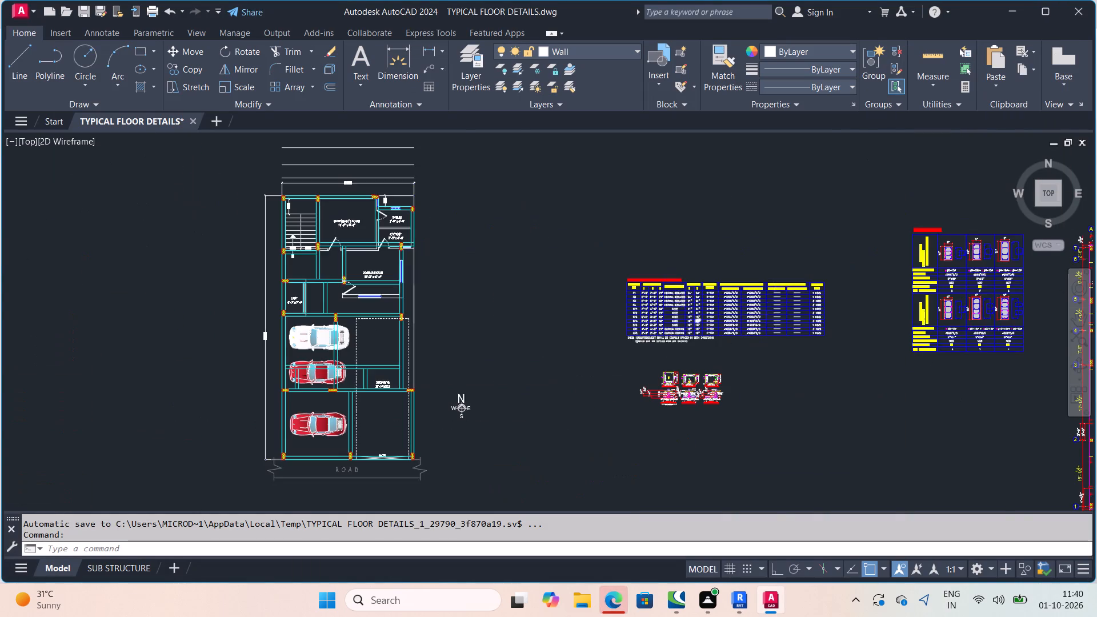
scroll(695, 319, "down", 1)
middle_click_drag(840, 297, 765, 403)
scroll(803, 350, "down", 1)
scroll(703, 340, "up", 6)
middle_click_drag(750, 307, 627, 386)
scroll(699, 342, "down", 3)
middle_click_drag(739, 315, 494, 344)
scroll(604, 305, "up", 2)
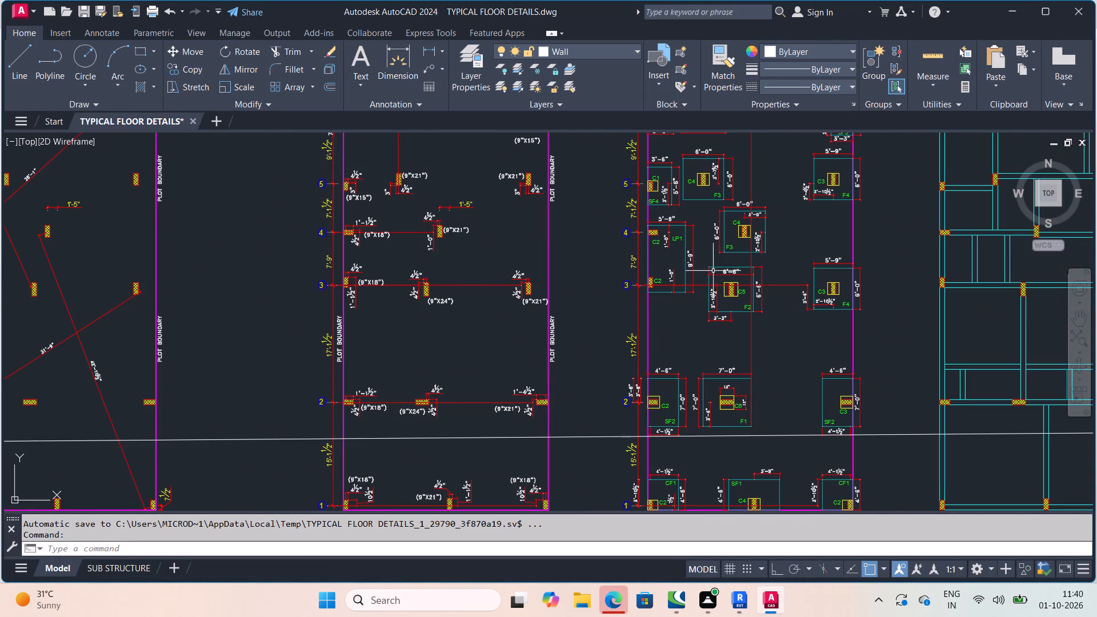
scroll(765, 295, "up", 1)
middle_click_drag(760, 299, 632, 365)
scroll(636, 365, "up", 1)
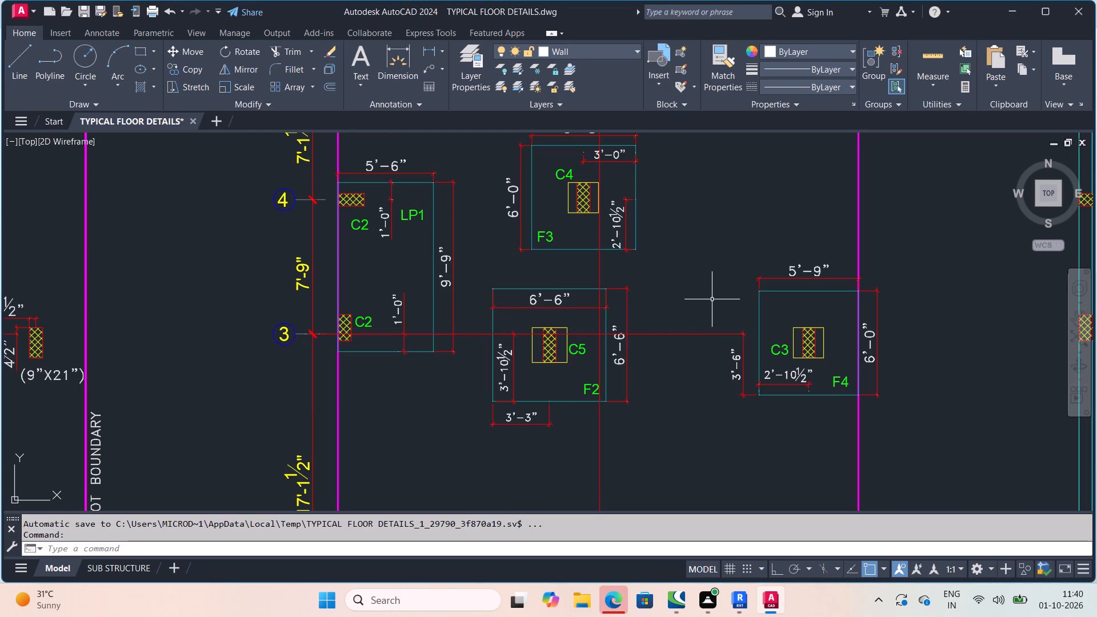
scroll(679, 310, "down", 4)
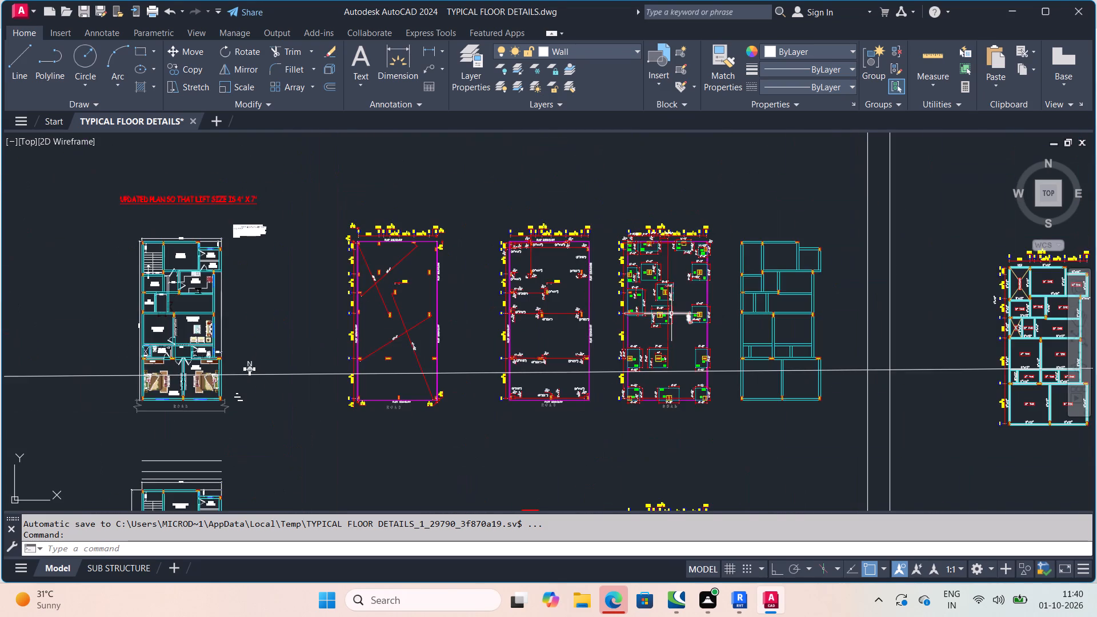
scroll(621, 332, "up", 4)
middle_click_drag(692, 336, 618, 356)
scroll(650, 349, "down", 4)
scroll(642, 338, "up", 3)
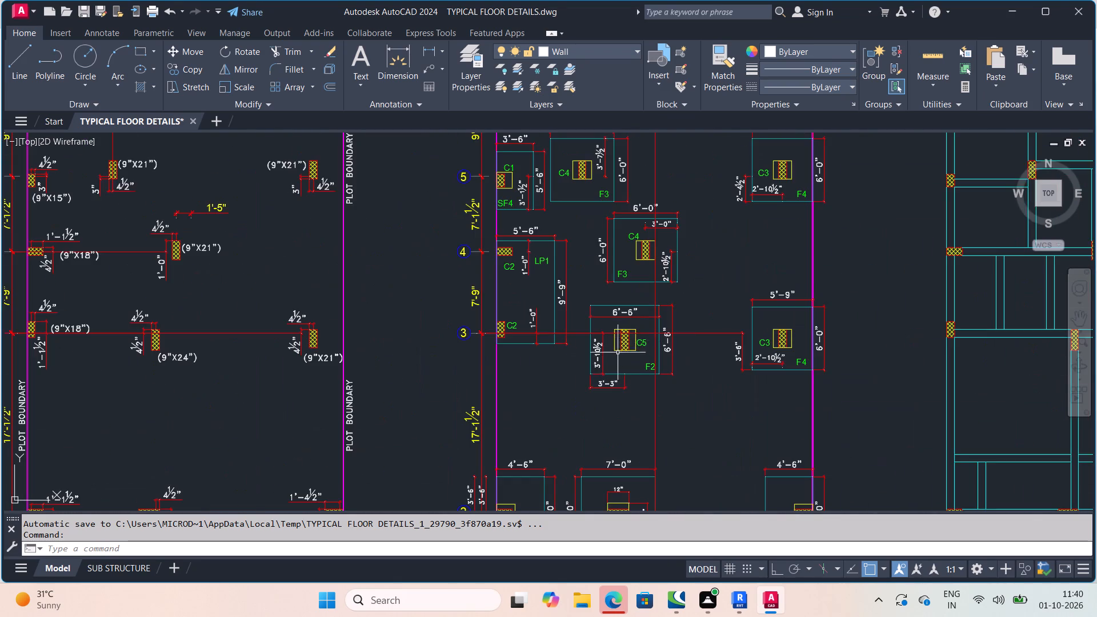
scroll(515, 292, "up", 3)
middle_click_drag(517, 275, 517, 299)
scroll(517, 275, "down", 4)
scroll(507, 296, "up", 2)
scroll(535, 269, "down", 4)
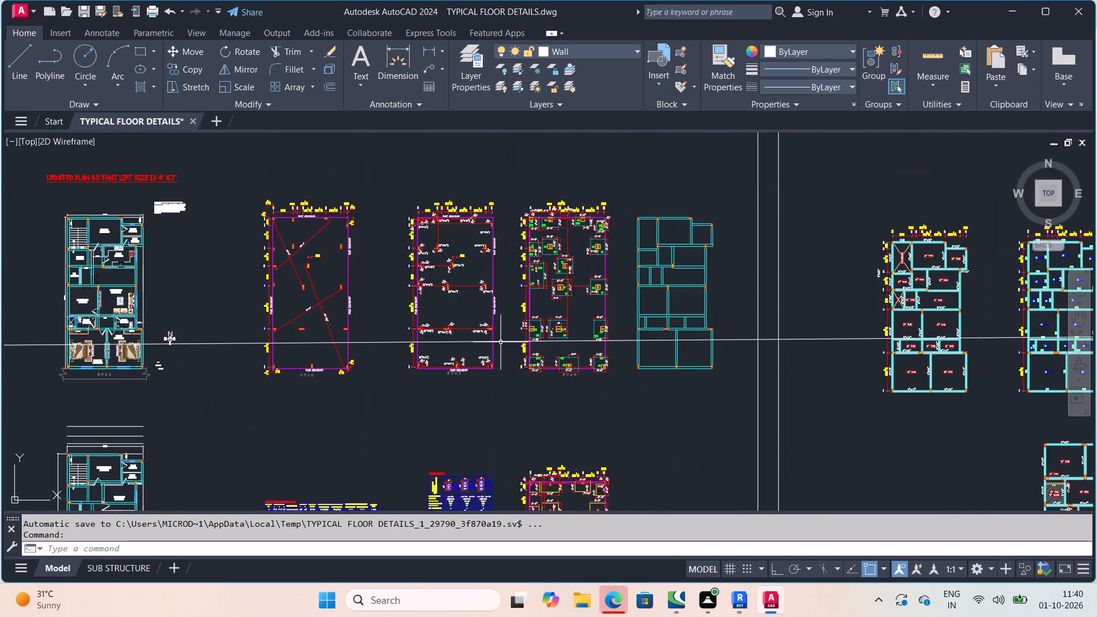
Examine the isolated footing schedule for each footing ID's size, type, pedestal dimensions and reinforcement.
scroll(618, 414, "down", 3)
scroll(455, 464, "up", 3)
middle_click_drag(469, 458, 614, 366)
scroll(752, 300, "up", 7)
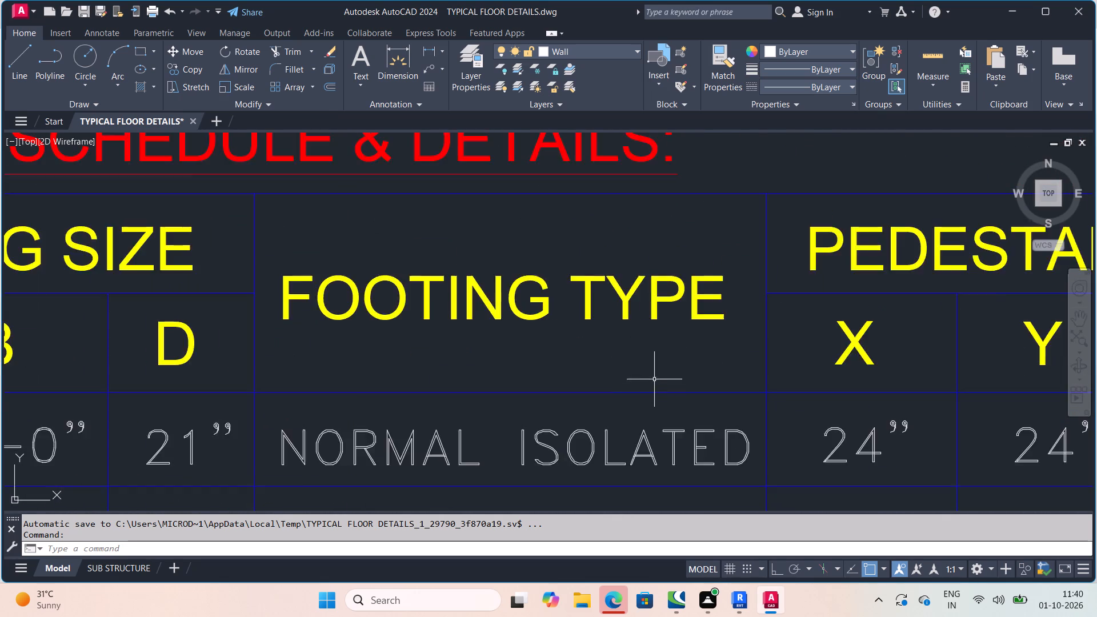
scroll(653, 385, "up", 2)
middle_click_drag(648, 389, 600, 217)
scroll(628, 332, "down", 2)
scroll(553, 183, "down", 4)
scroll(555, 316, "up", 4)
middle_click_drag(526, 196, 488, 254)
scroll(526, 196, "down", 3)
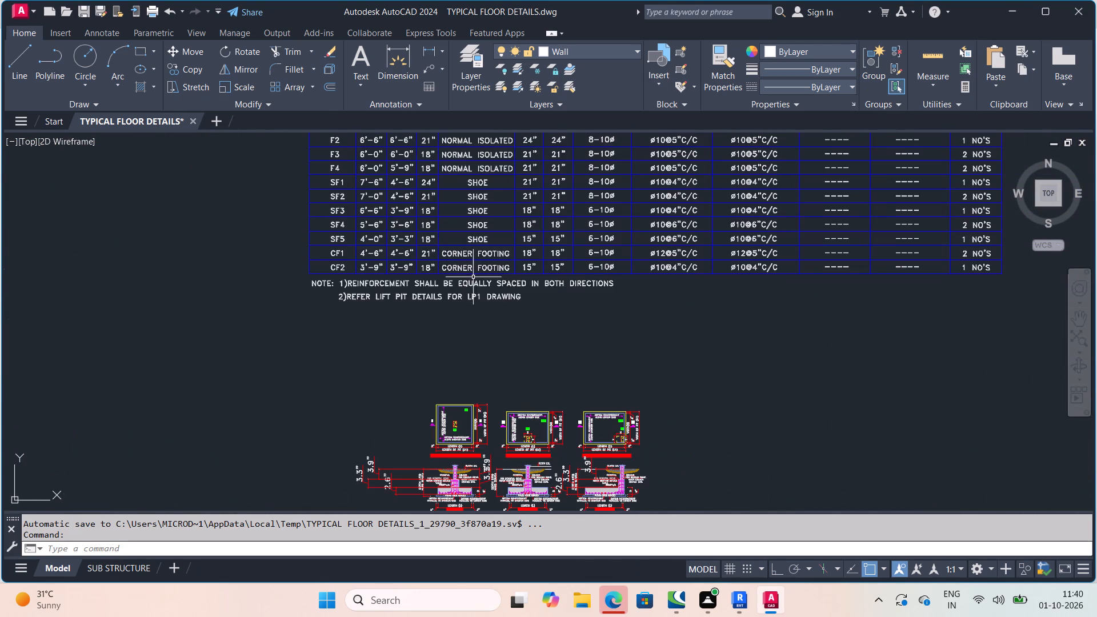
scroll(485, 254, "up", 3)
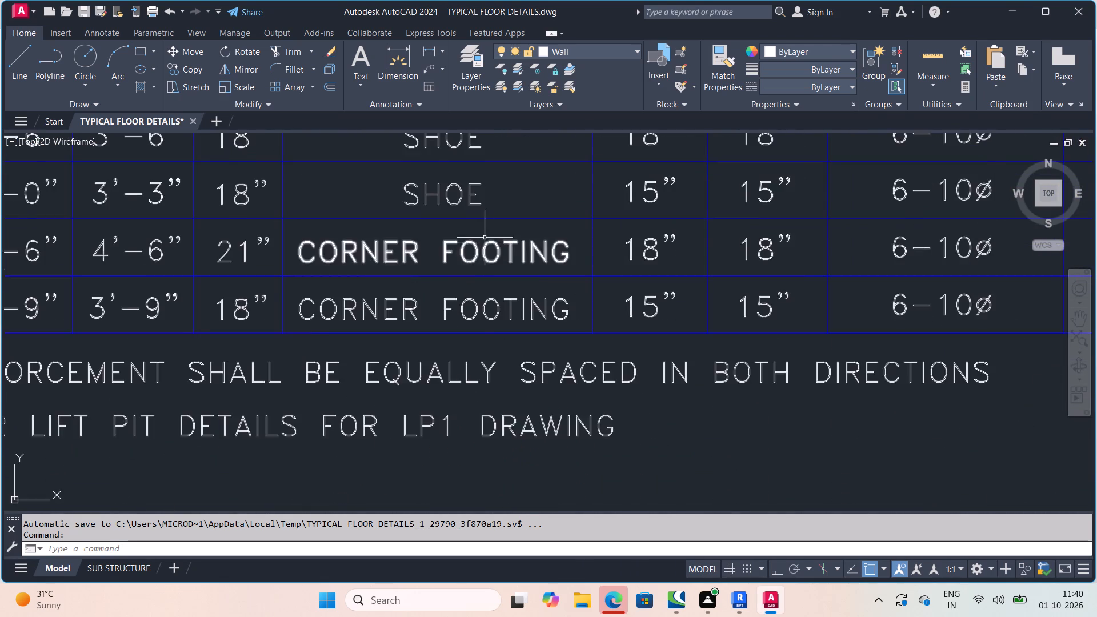
middle_click_drag(485, 238, 482, 320)
scroll(468, 265, "down", 2)
middle_click_drag(468, 265, 478, 369)
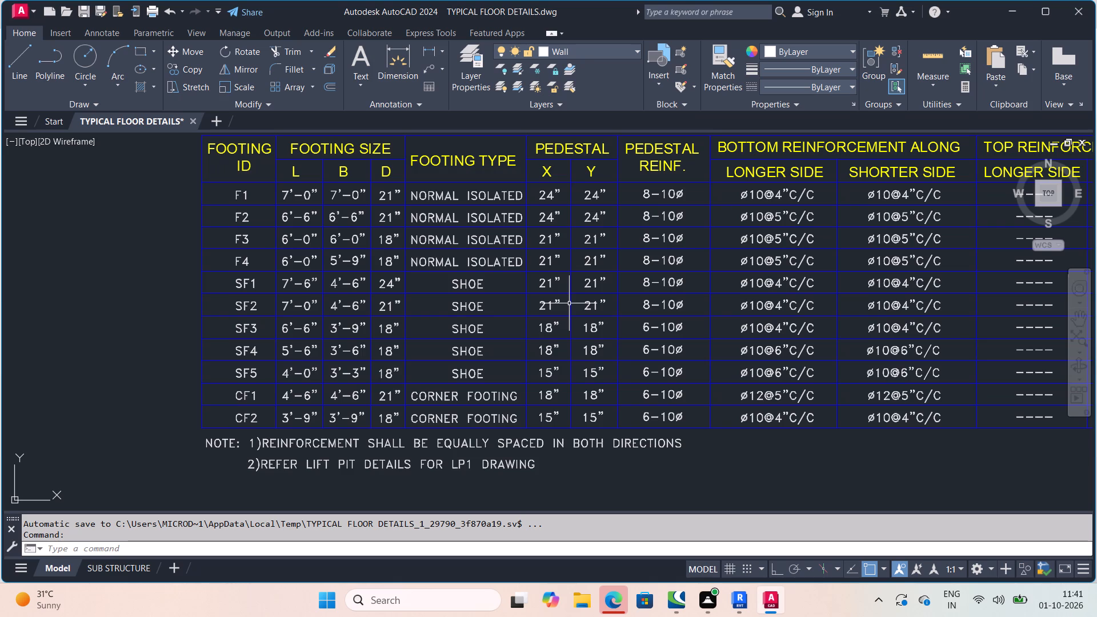
scroll(940, 197, "down", 4)
middle_click_drag(933, 199, 819, 244)
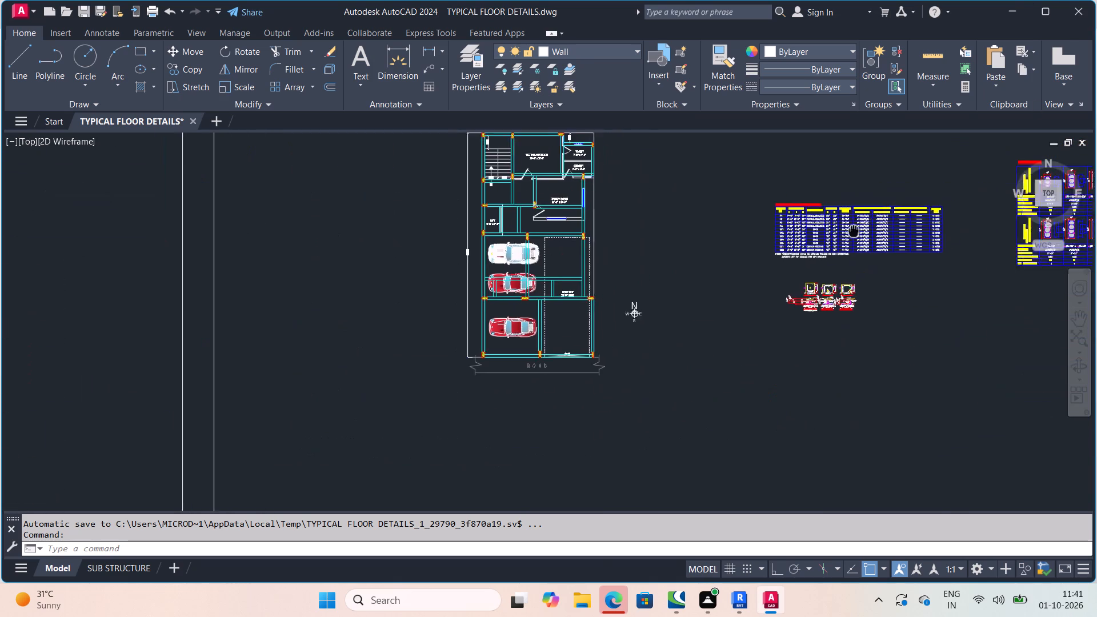
middle_click_drag(819, 244, 774, 276)
scroll(763, 274, "up", 3)
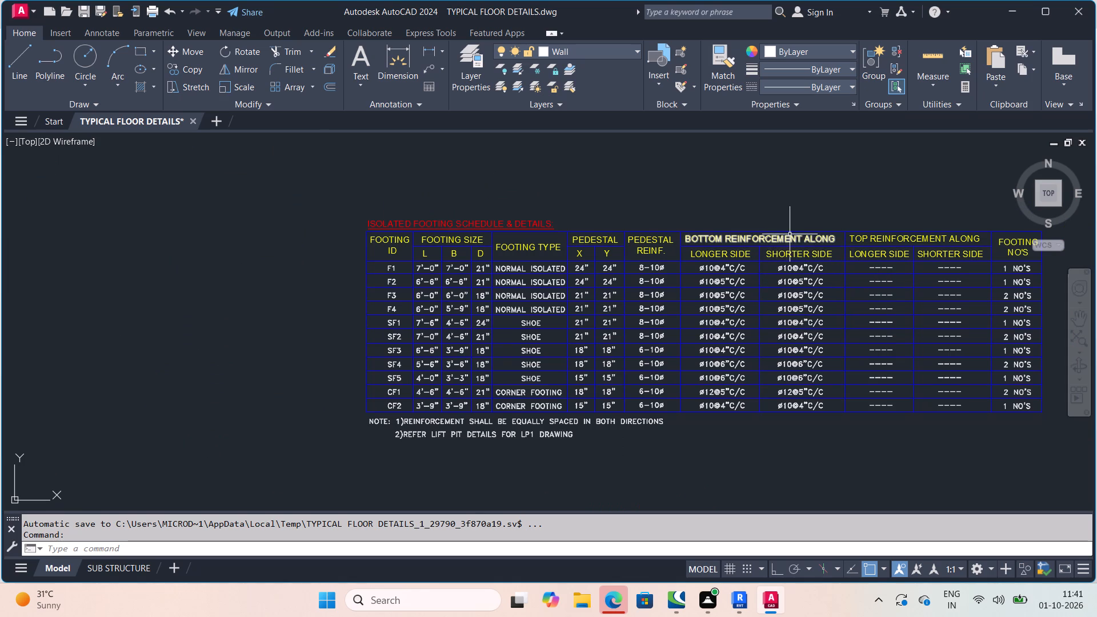
Look over the column layout, footing layout and floor framing plans across the drawing.
middle_click_drag(823, 168, 756, 209)
scroll(784, 187, "down", 3)
scroll(767, 242, "down", 2)
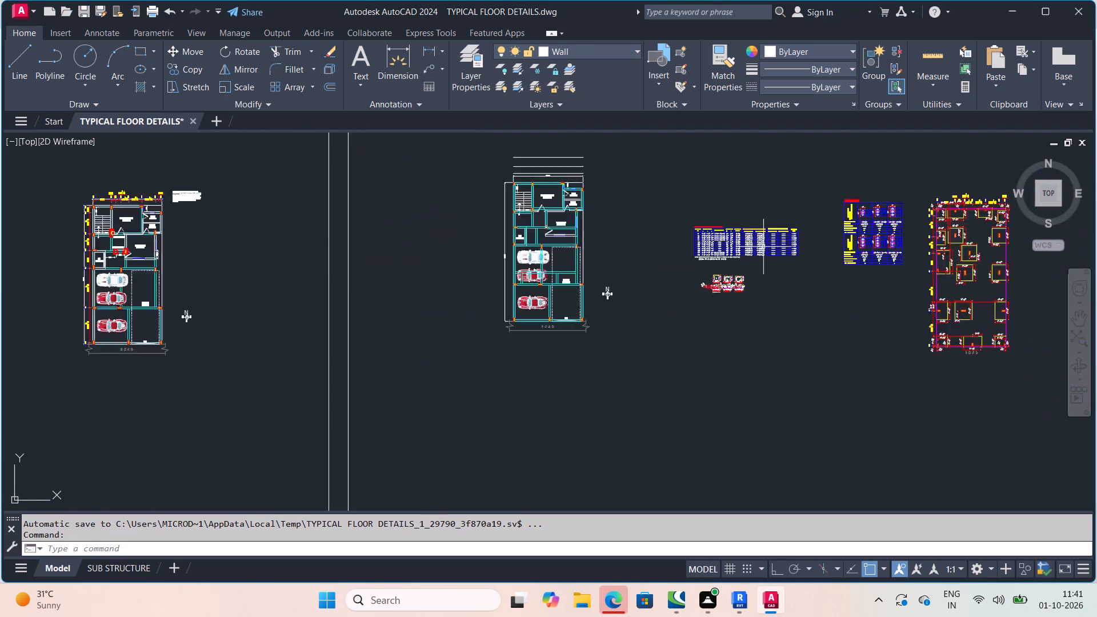
scroll(729, 285, "down", 1)
scroll(796, 154, "up", 4)
scroll(830, 202, "up", 3)
scroll(847, 194, "down", 1)
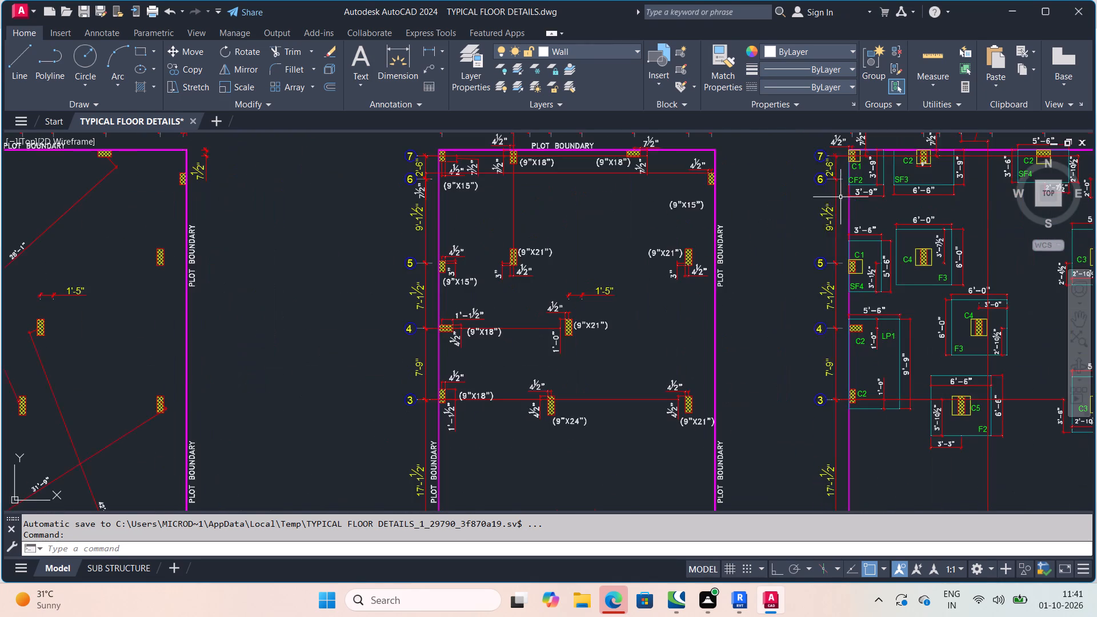
scroll(860, 202, "down", 2)
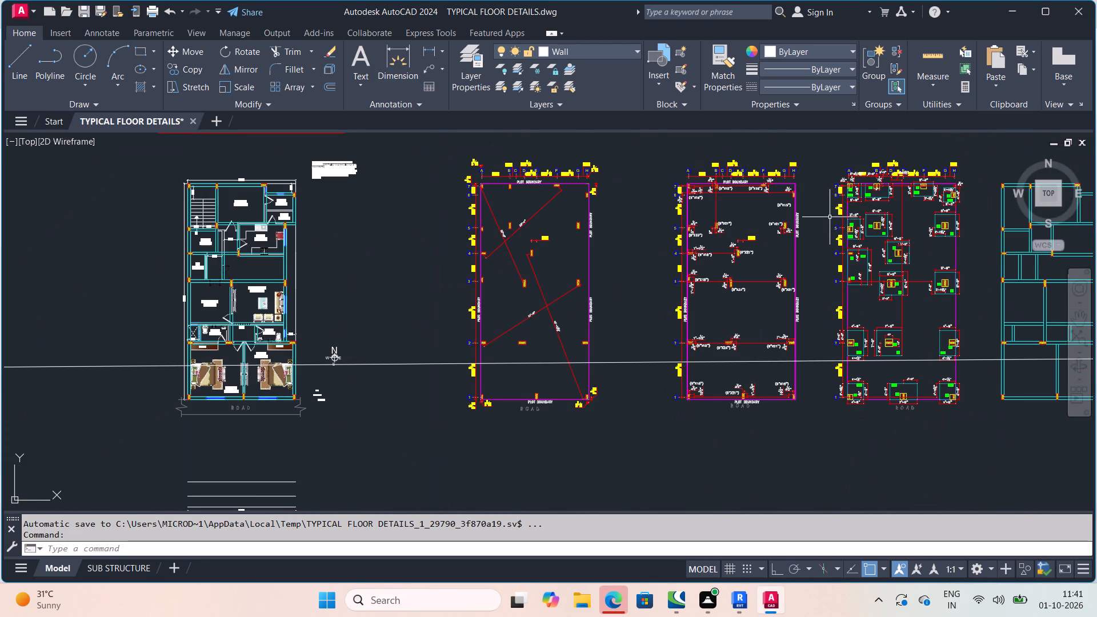
middle_click_drag(841, 244, 724, 301)
scroll(839, 247, "down", 1)
scroll(756, 282, "up", 1)
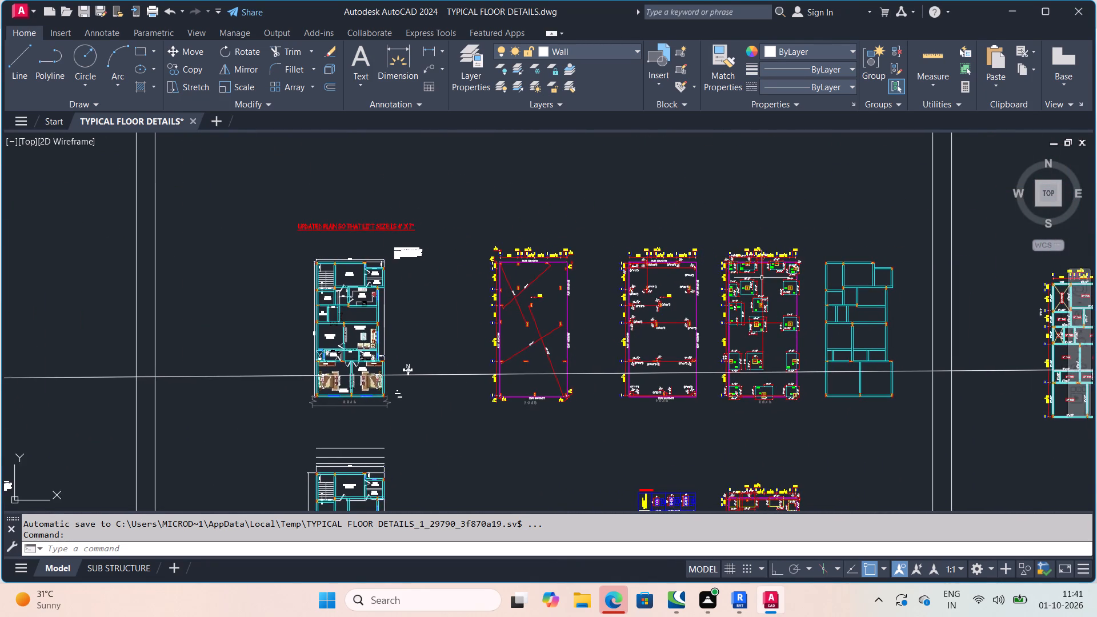
scroll(756, 281, "up", 2)
scroll(775, 263, "down", 4)
scroll(975, 340, "up", 4)
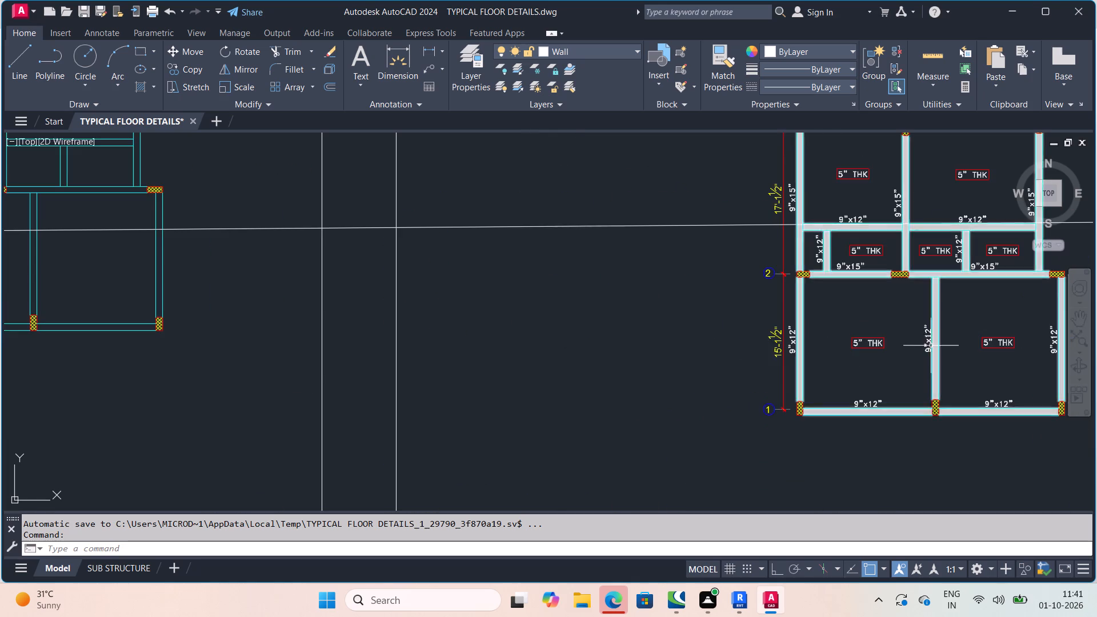
scroll(788, 342, "down", 3)
scroll(431, 410, "up", 3)
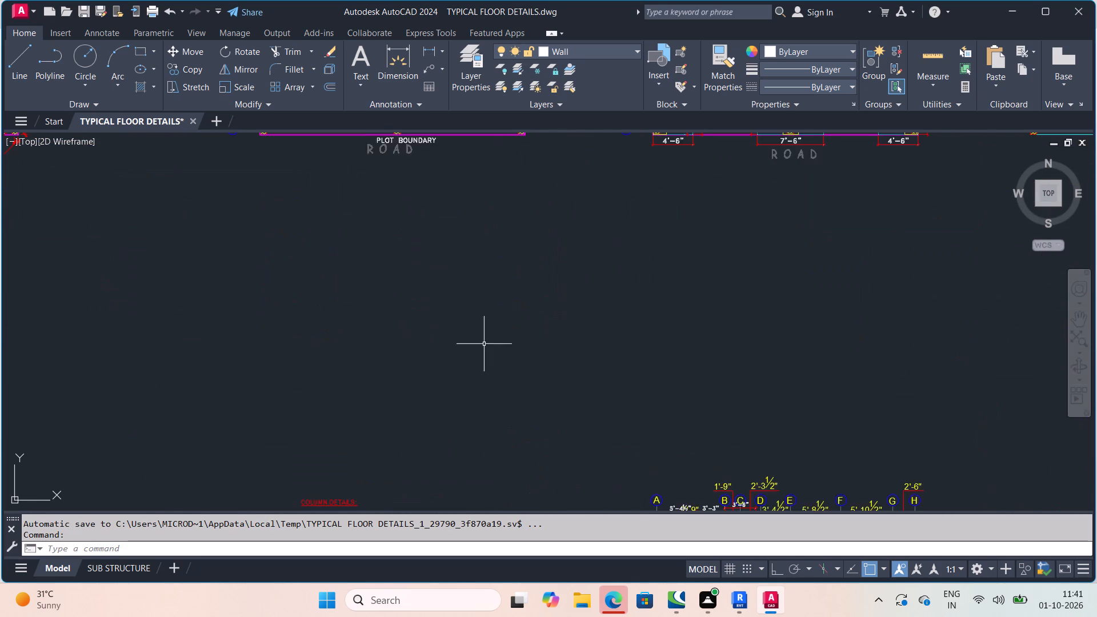
middle_click_drag(485, 342, 518, 414)
scroll(496, 370, "down", 4)
scroll(544, 331, "up", 4)
middle_click_drag(509, 402, 603, 210)
scroll(516, 382, "down", 1)
scroll(588, 270, "up", 1)
scroll(522, 316, "down", 2)
scroll(501, 397, "up", 1)
scroll(527, 354, "down", 3)
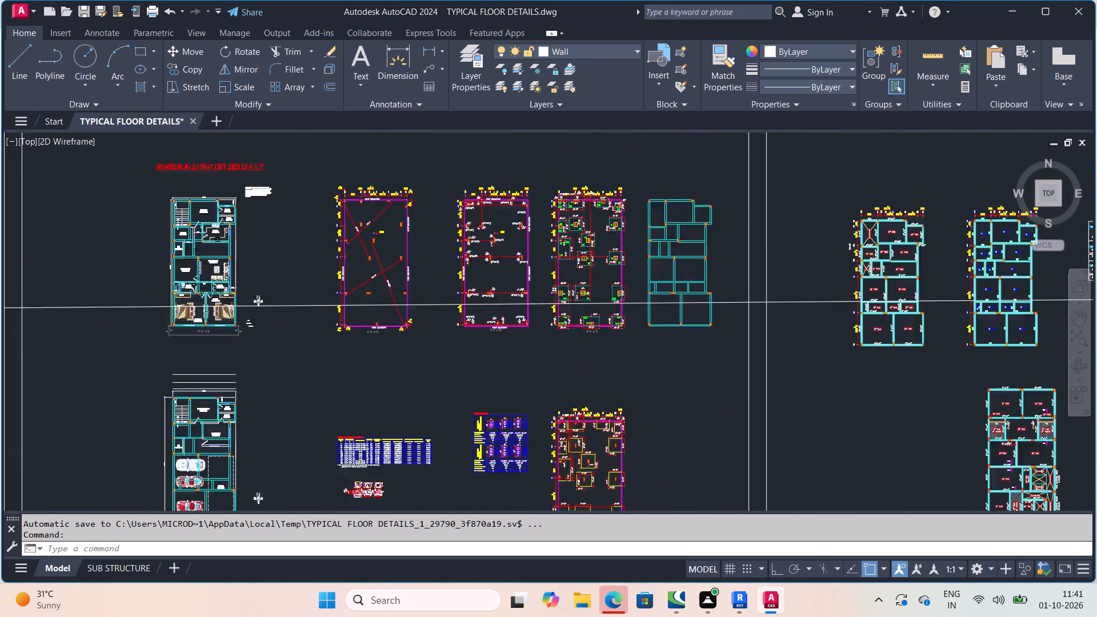
middle_click_drag(529, 364, 581, 200)
scroll(478, 321, "up", 3)
scroll(498, 297, "down", 4)
scroll(560, 305, "down", 4)
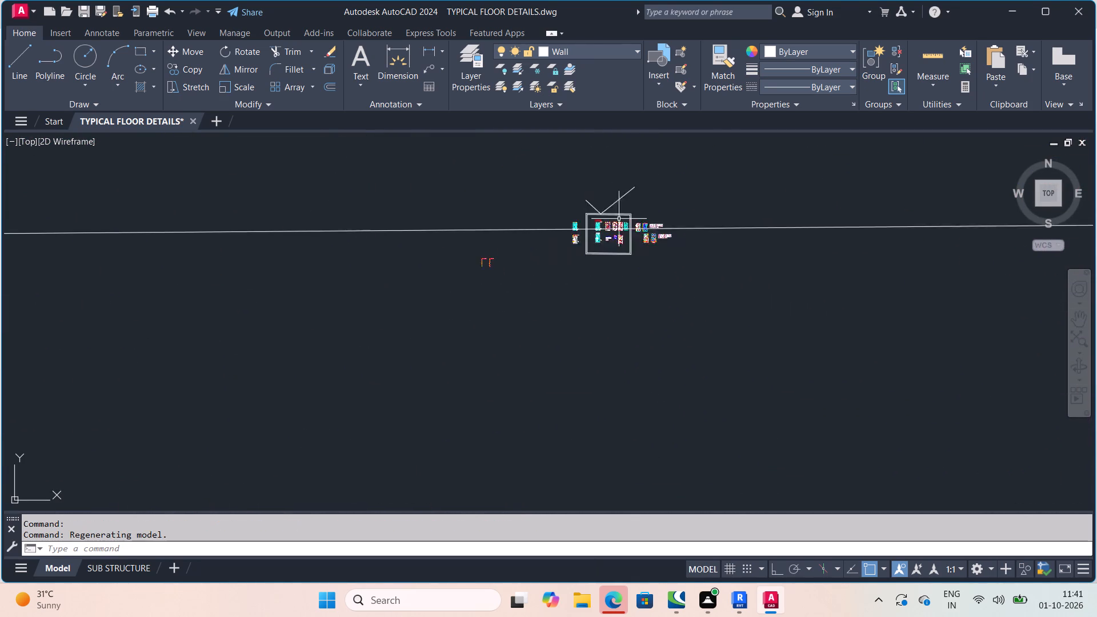
Examine the typical plans and sections of the isolated, shoe and corner footings, including the pedestal and P.C.C. arrangement.
scroll(604, 227, "up", 7)
scroll(674, 295, "up", 7)
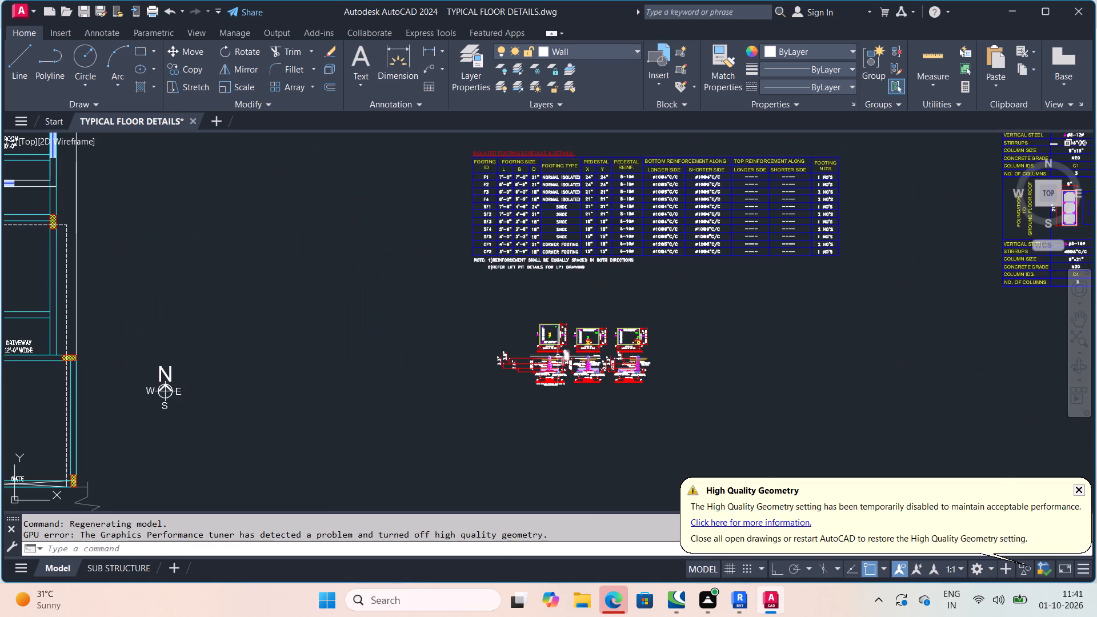
scroll(556, 358, "up", 5)
middle_click_drag(584, 387, 433, 265)
scroll(641, 320, "up", 3)
scroll(670, 330, "down", 4)
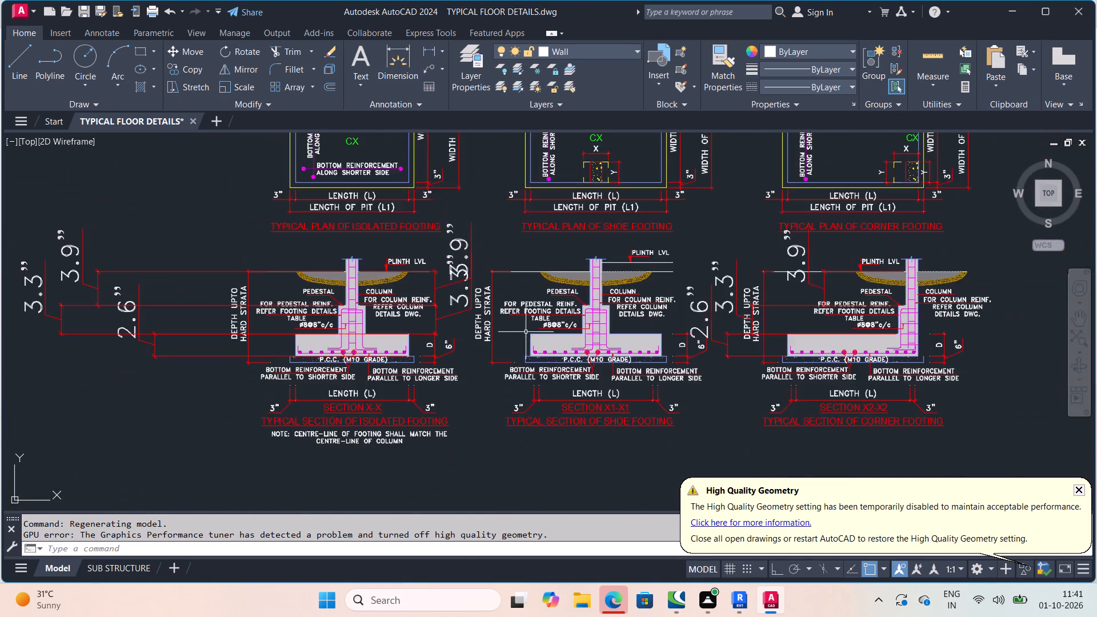
scroll(619, 328, "up", 3)
scroll(462, 407, "up", 5)
scroll(497, 395, "down", 5)
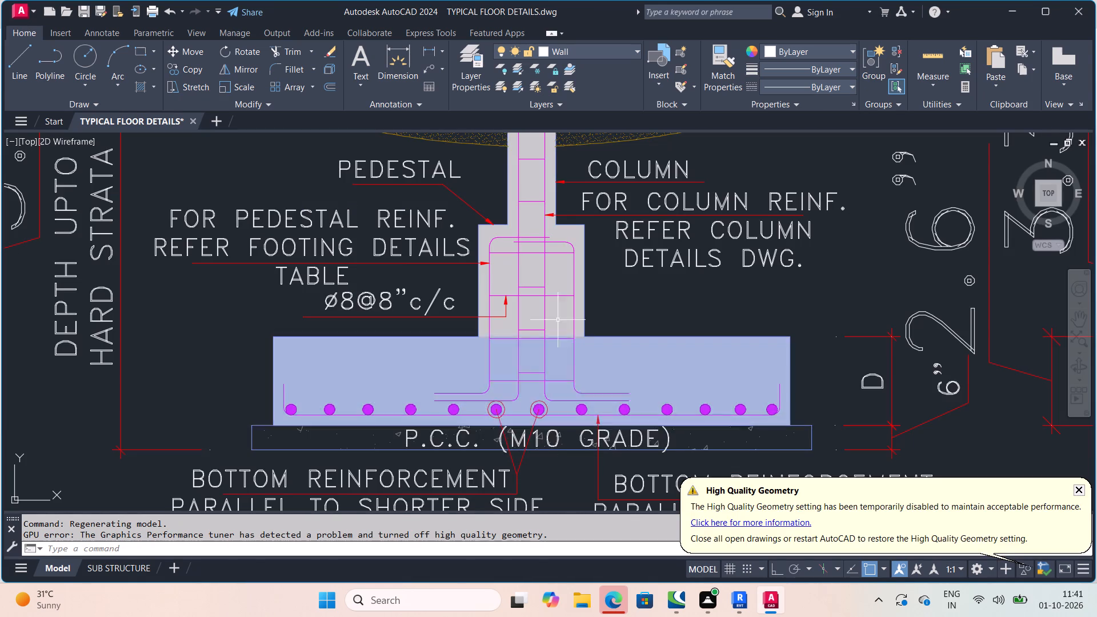
scroll(549, 234, "down", 4)
middle_click_drag(544, 233, 505, 464)
scroll(478, 407, "up", 3)
scroll(555, 362, "down", 5)
Examine the footing layout beside the column details table, including the column at grids A and 5.
middle_click_drag(542, 285, 522, 378)
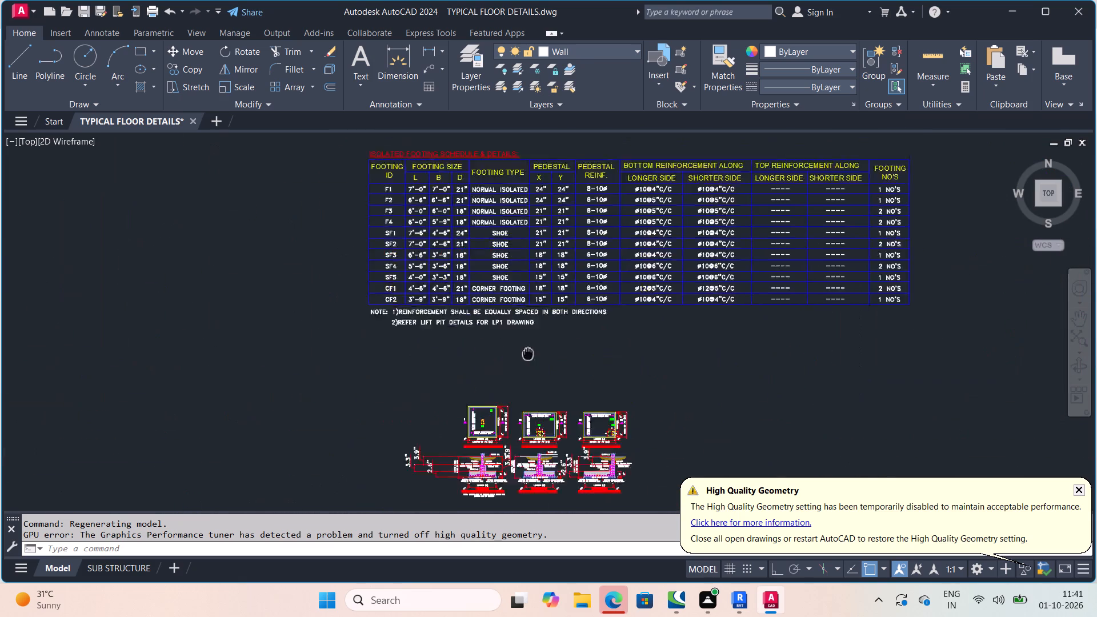
middle_click_drag(522, 378, 501, 468)
scroll(535, 282, "up", 1)
scroll(569, 262, "down", 6)
middle_click_drag(589, 258, 517, 323)
scroll(858, 311, "up", 2)
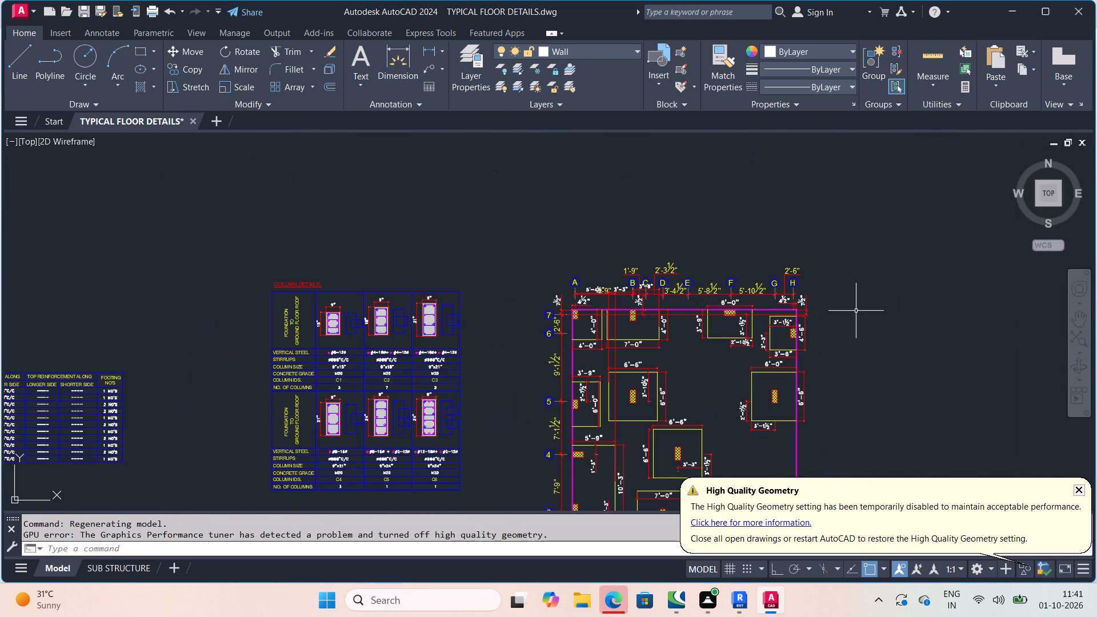
scroll(539, 351, "up", 3)
middle_click_drag(619, 348, 485, 257)
scroll(556, 278, "down", 1)
scroll(531, 410, "up", 4)
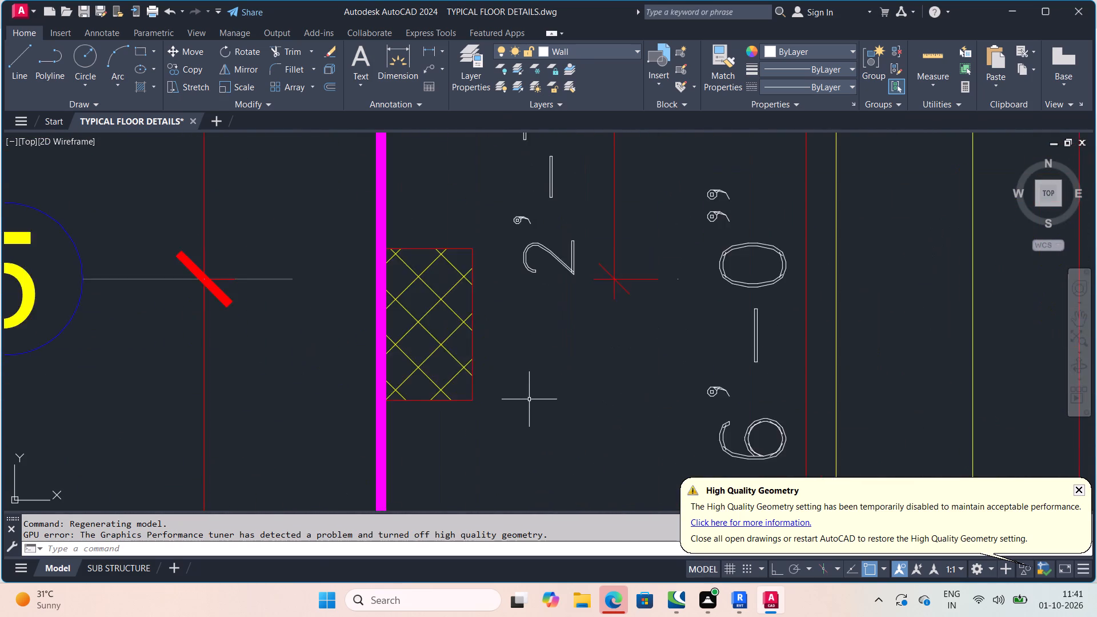
scroll(529, 382, "down", 7)
scroll(600, 371, "up", 3)
scroll(545, 306, "down", 3)
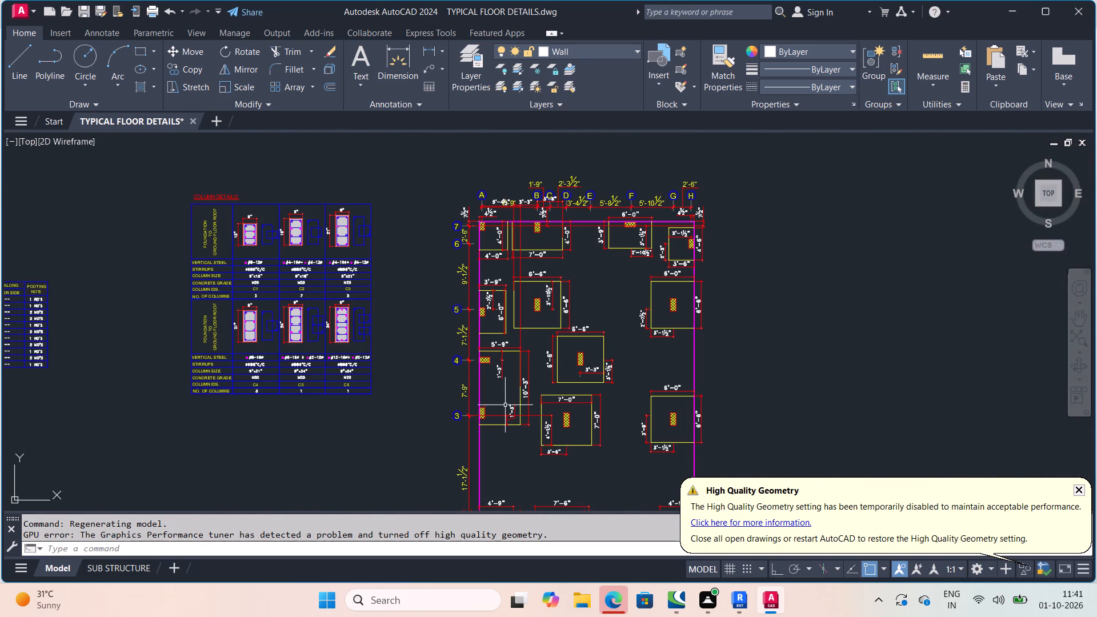
Inspect the 4'-0" by 4'-0" corner footing and its column at grids A and 7 against the plot boundary.
scroll(486, 221, "up", 4)
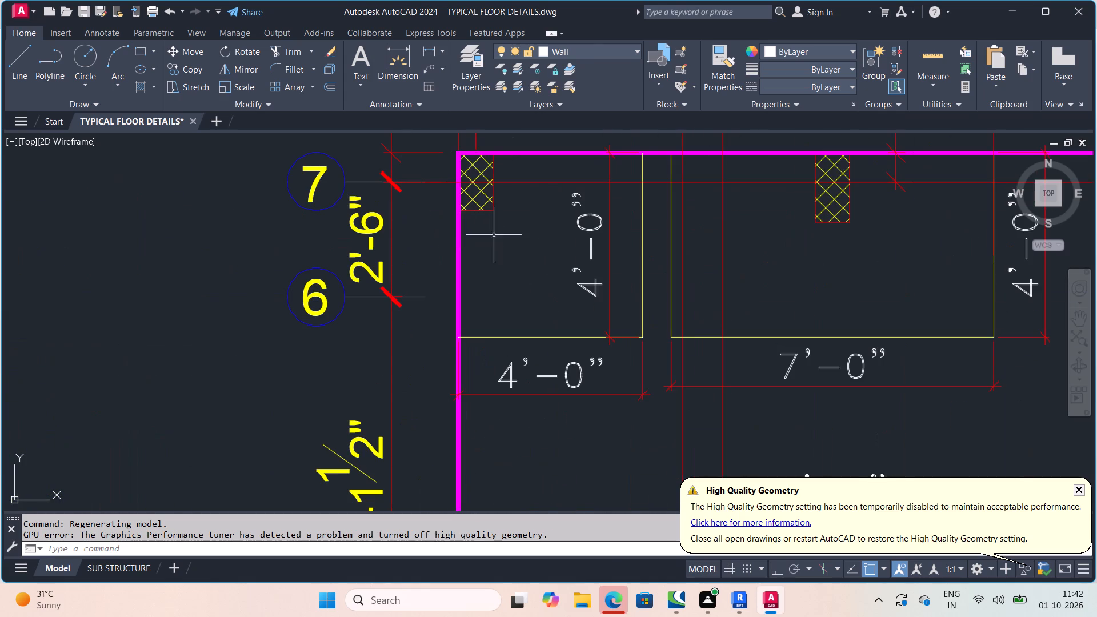
scroll(495, 250, "down", 2)
middle_click(496, 277)
scroll(548, 256, "up", 3)
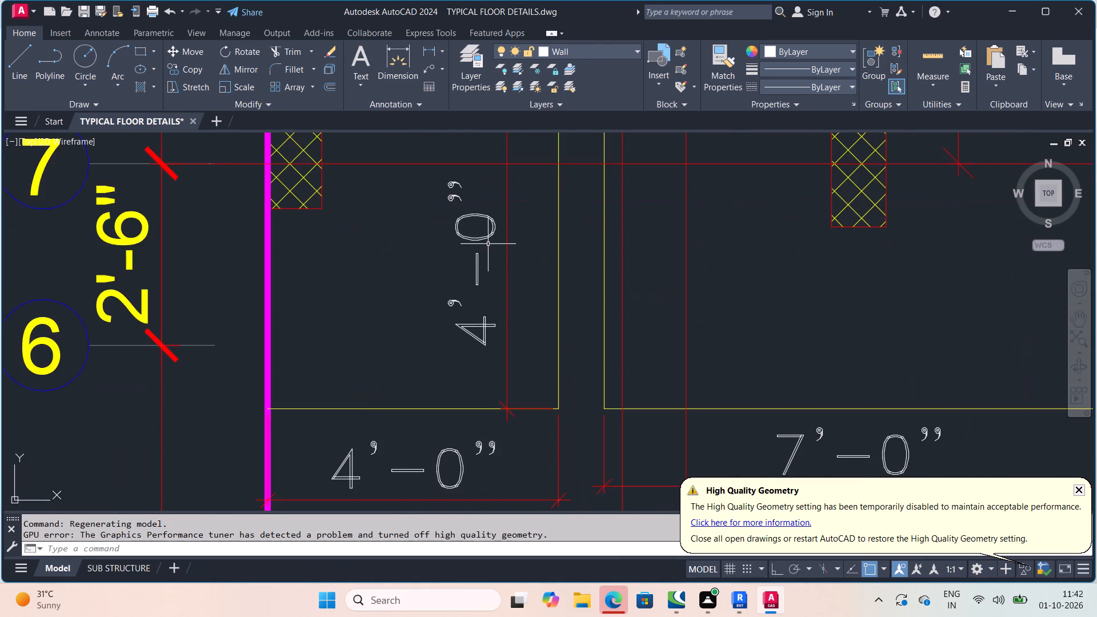
scroll(480, 238, "down", 2)
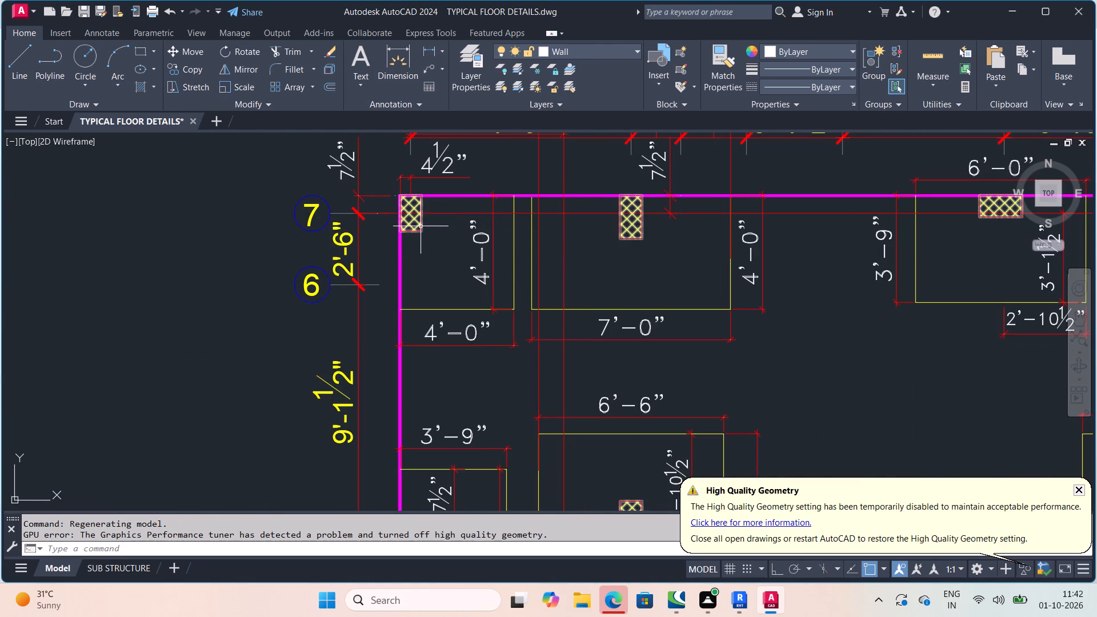
scroll(421, 229, "up", 2)
left_click_drag(439, 194, 461, 227)
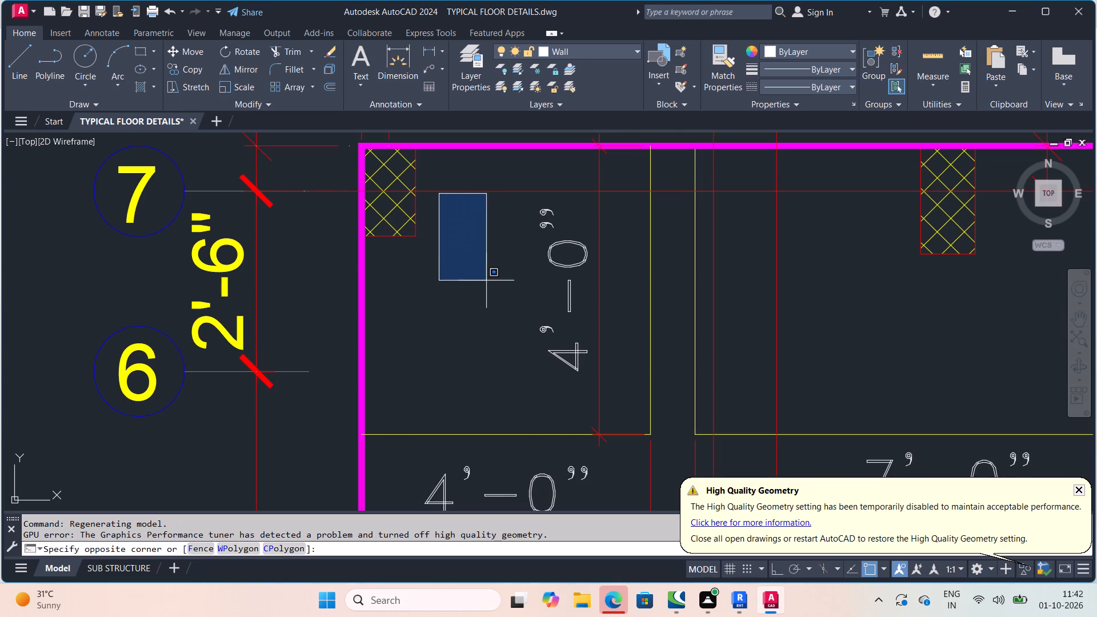
key("Escape")
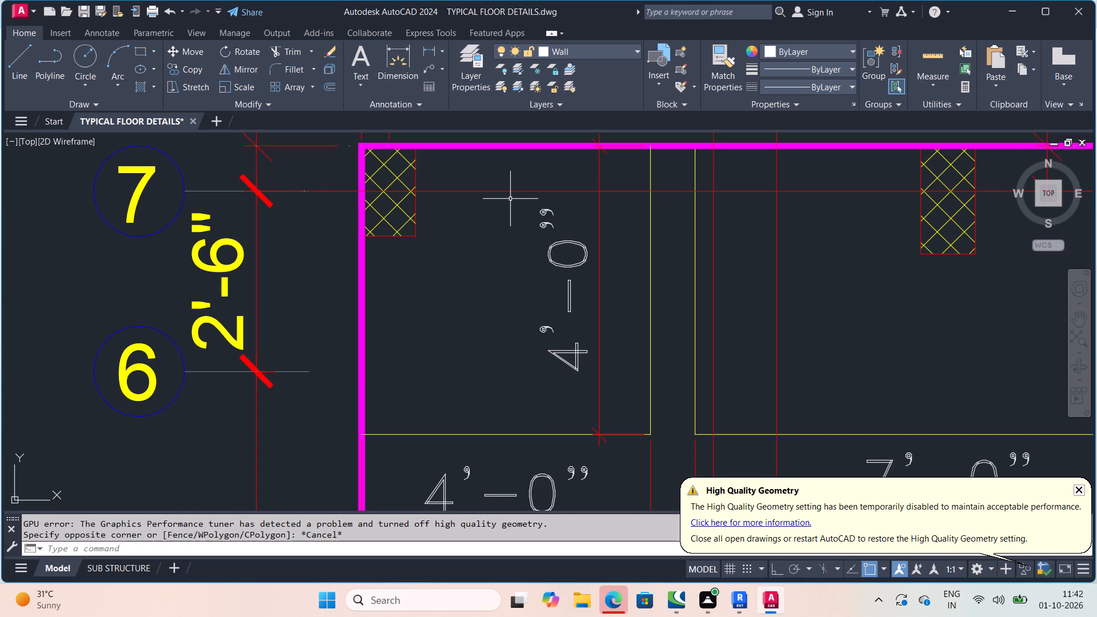
Examine the footing layout from the corner footing at grids A and 7 down to the footings along grid 2.
scroll(635, 203, "down", 2)
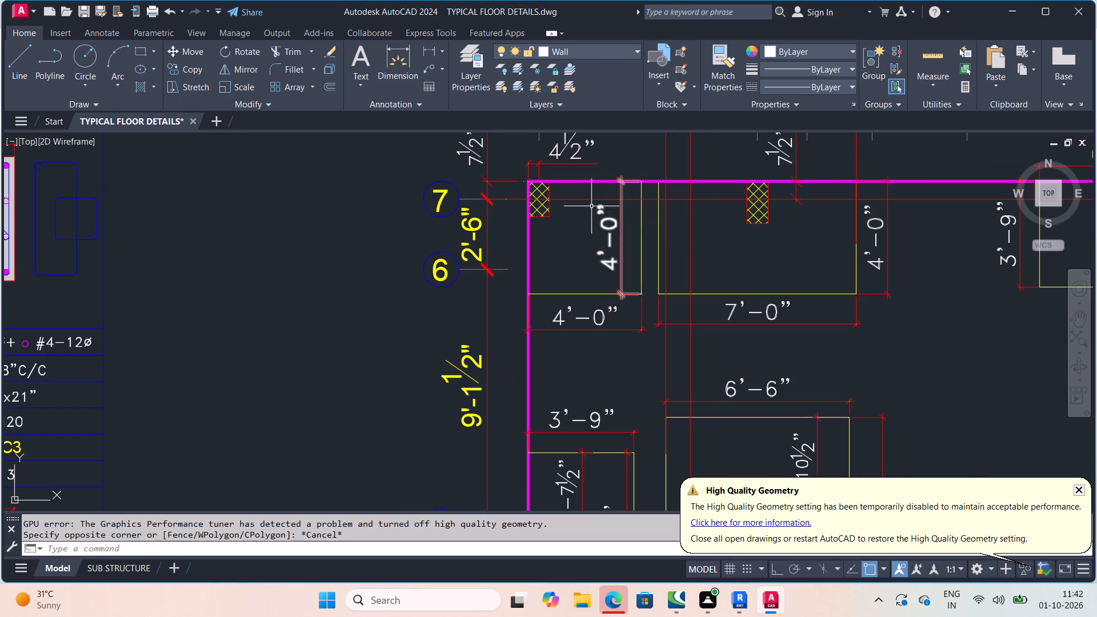
scroll(632, 242, "down", 3)
scroll(734, 262, "up", 4)
scroll(731, 286, "down", 3)
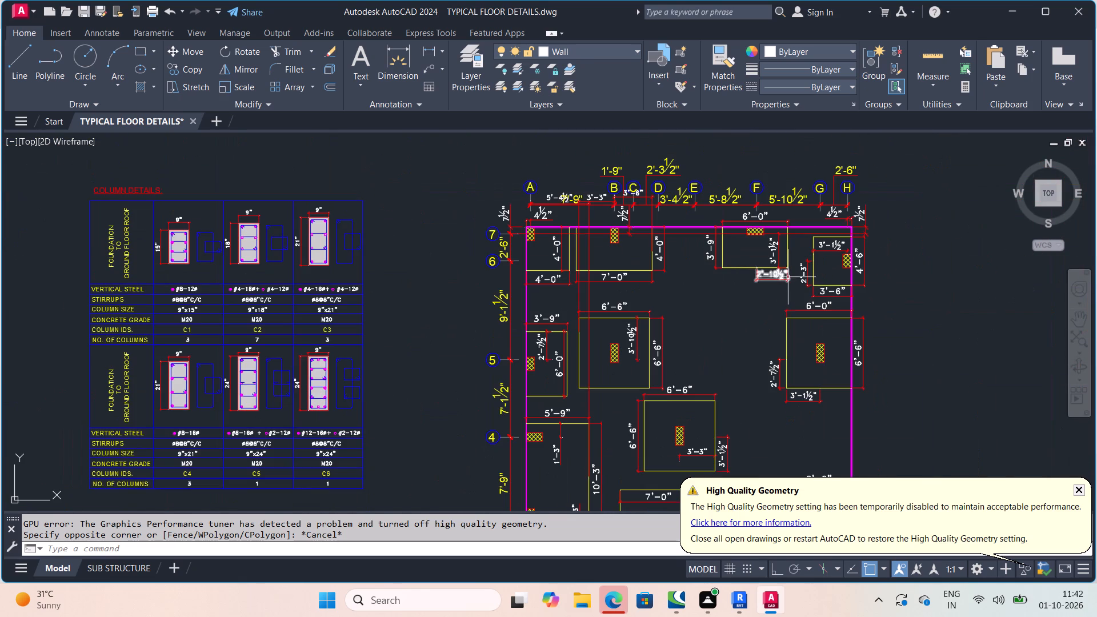
scroll(759, 301, "up", 2)
scroll(744, 314, "down", 1)
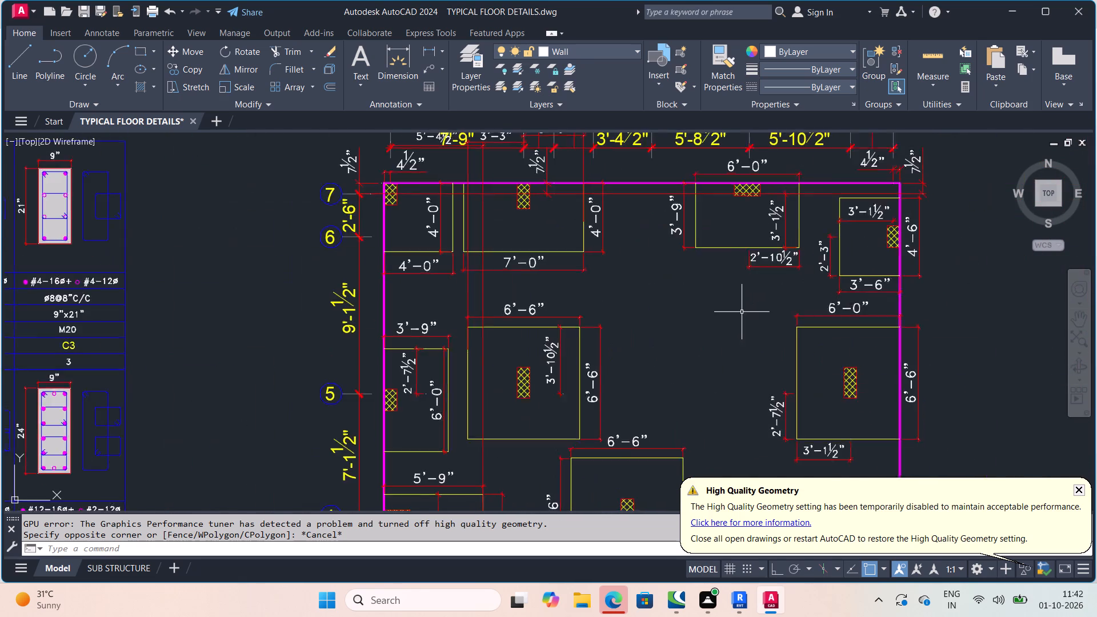
scroll(741, 311, "down", 3)
scroll(765, 347, "up", 3)
middle_click_drag(761, 354, 670, 221)
scroll(755, 349, "down", 1)
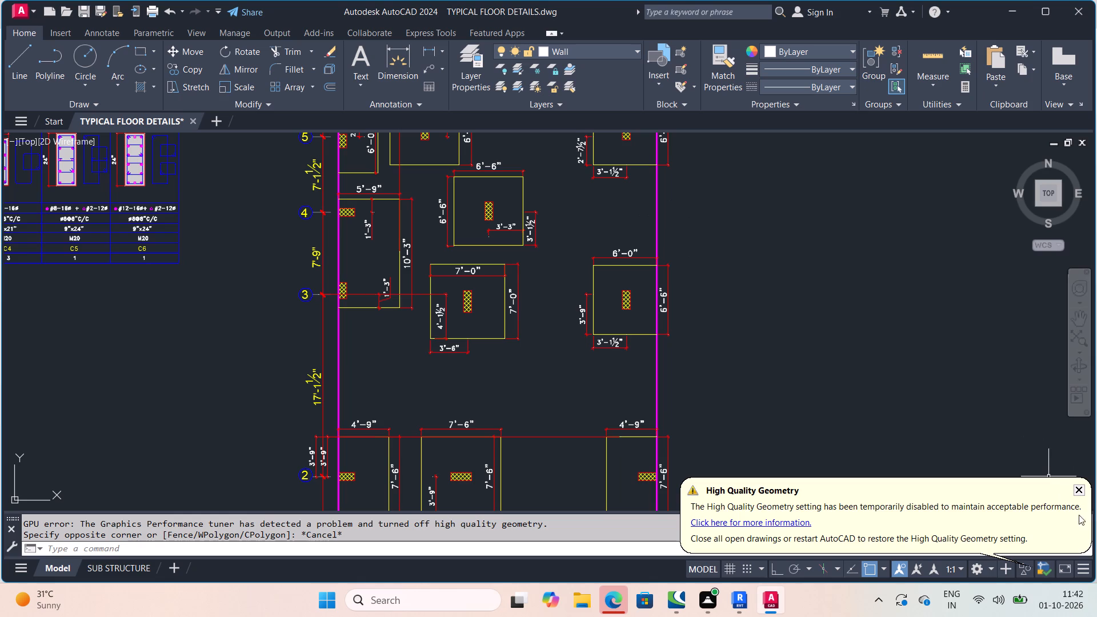
Dismiss the graphics notification and look over the footing layout, column details table and the drawing's overall set of plans.
left_click(1079, 490)
scroll(815, 383, "down", 2)
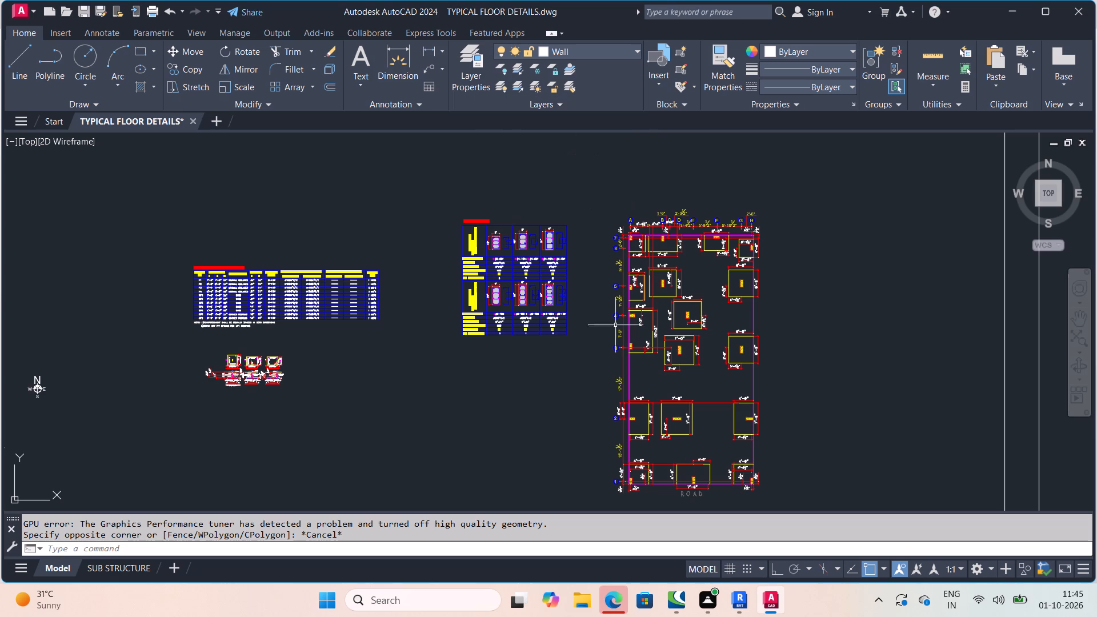
scroll(731, 324, "up", 3)
scroll(649, 311, "down", 3)
scroll(576, 301, "down", 1)
middle_click_drag(572, 307, 564, 358)
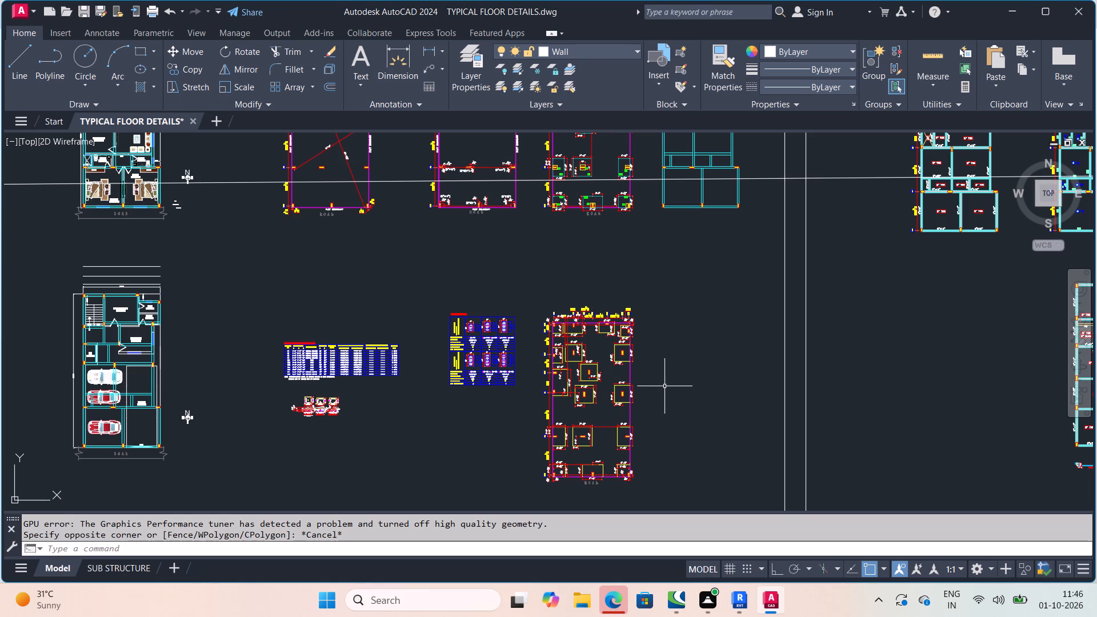
scroll(529, 379, "up", 4)
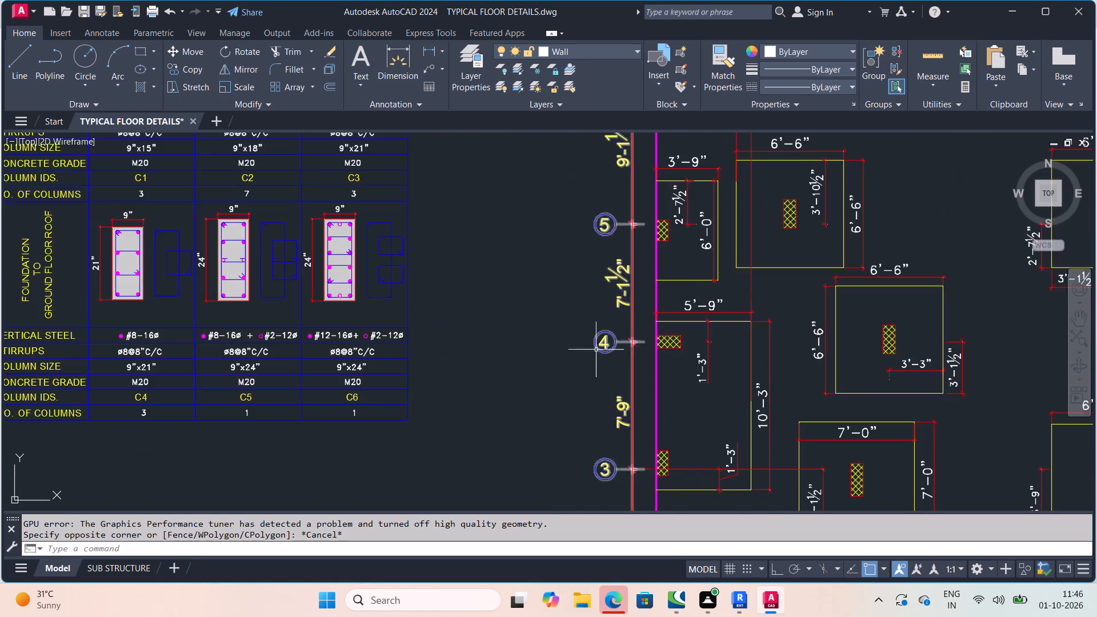
scroll(587, 294, "down", 5)
middle_click_drag(566, 299, 483, 406)
scroll(565, 299, "down", 2)
middle_click_drag(556, 275, 518, 337)
scroll(527, 320, "down", 1)
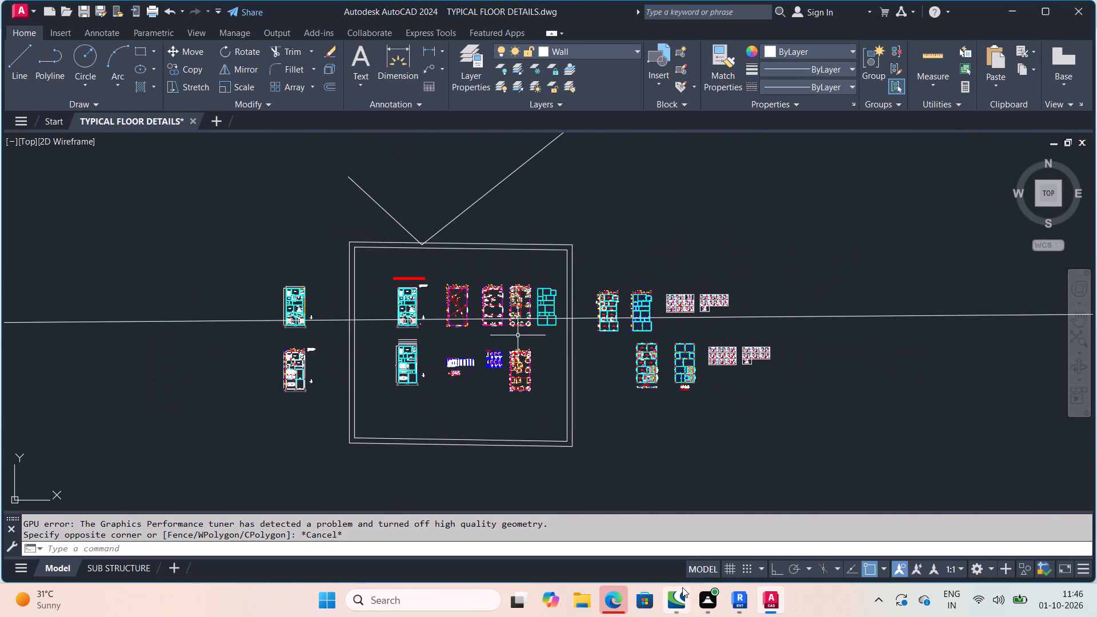
Switch to Revit and undo the vertical dimension on the column at grids A and 7 in the T.o.p Footing plan.
left_click(740, 534)
scroll(613, 340, "down", 6)
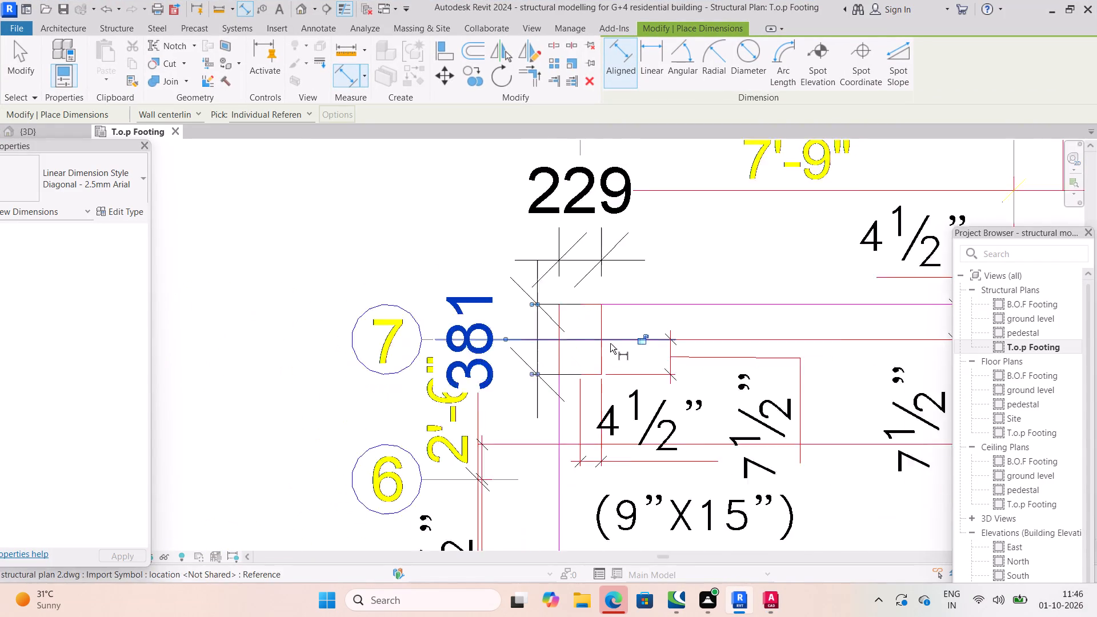
scroll(610, 343, "down", 5)
scroll(606, 344, "up", 7)
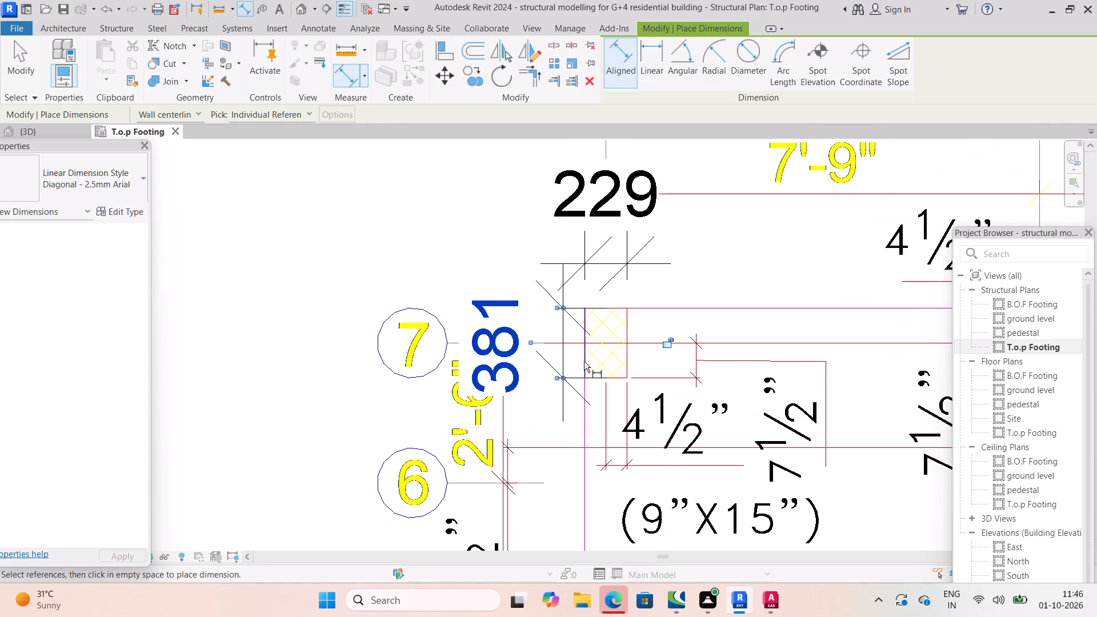
key("ctrl+z")
scroll(567, 349, "down", 4)
left_click(666, 175)
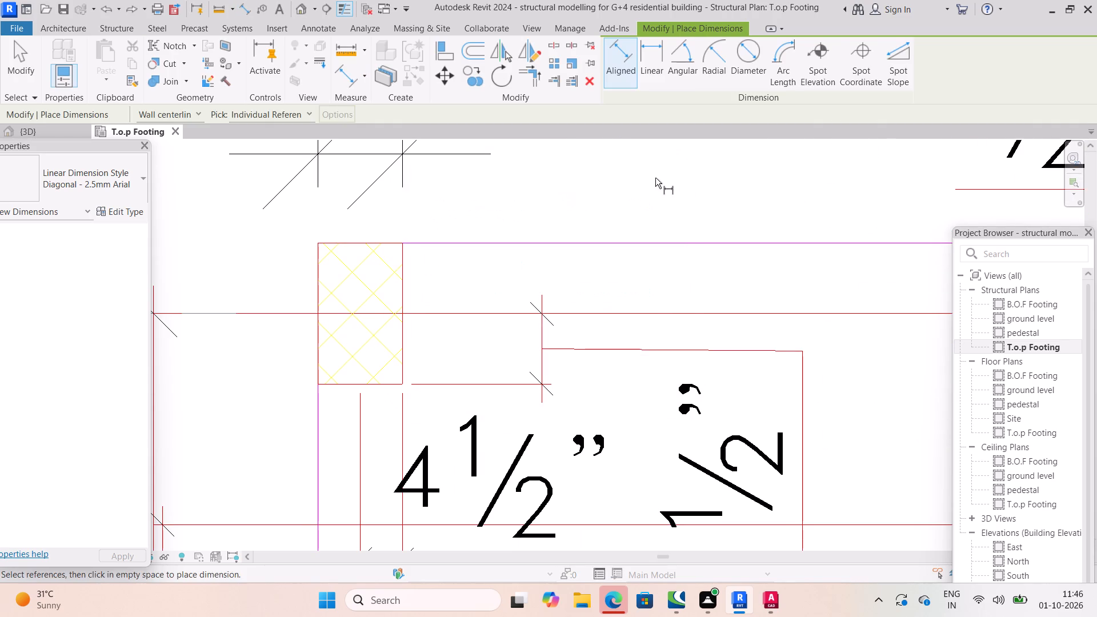
Save the structural model.
key("ctrl+s")
Examine the column sizes and offsets on the imported column layout, ending at the 9"x15" column at grids A and 7.
scroll(619, 208, "down", 2)
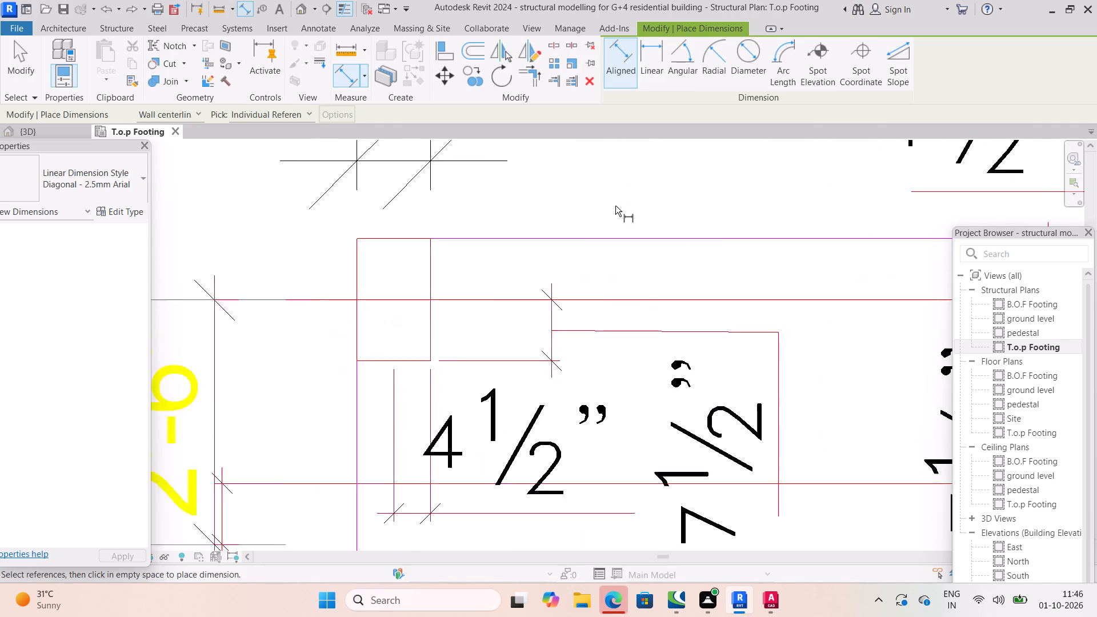
scroll(615, 206, "down", 12)
scroll(732, 334, "down", 1)
middle_click_drag(732, 334, 483, 178)
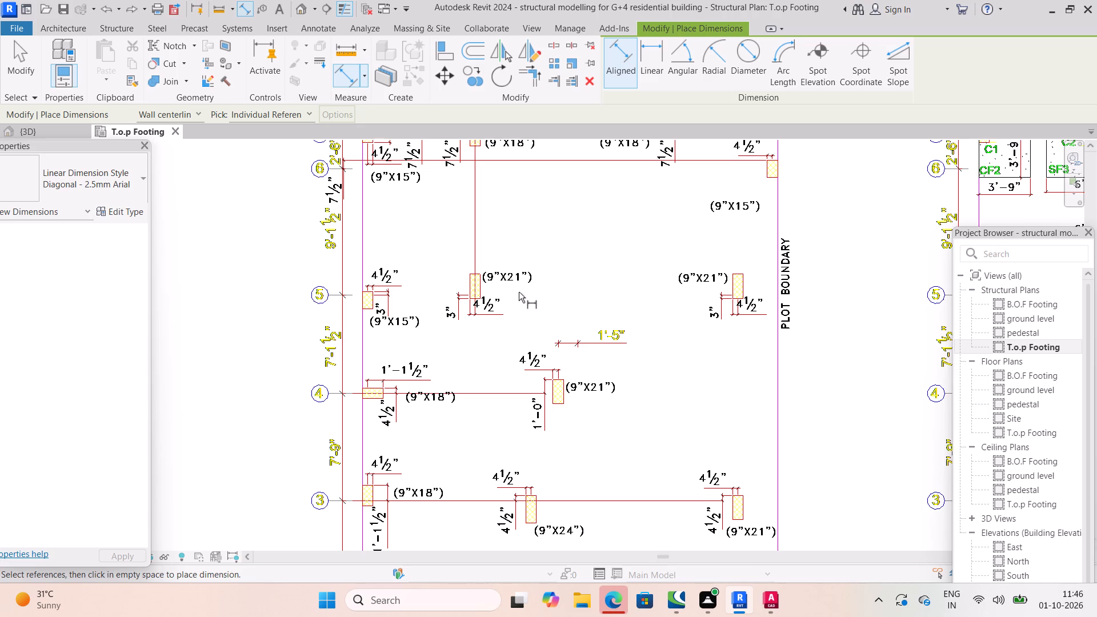
scroll(666, 337, "down", 5)
scroll(560, 251, "up", 1)
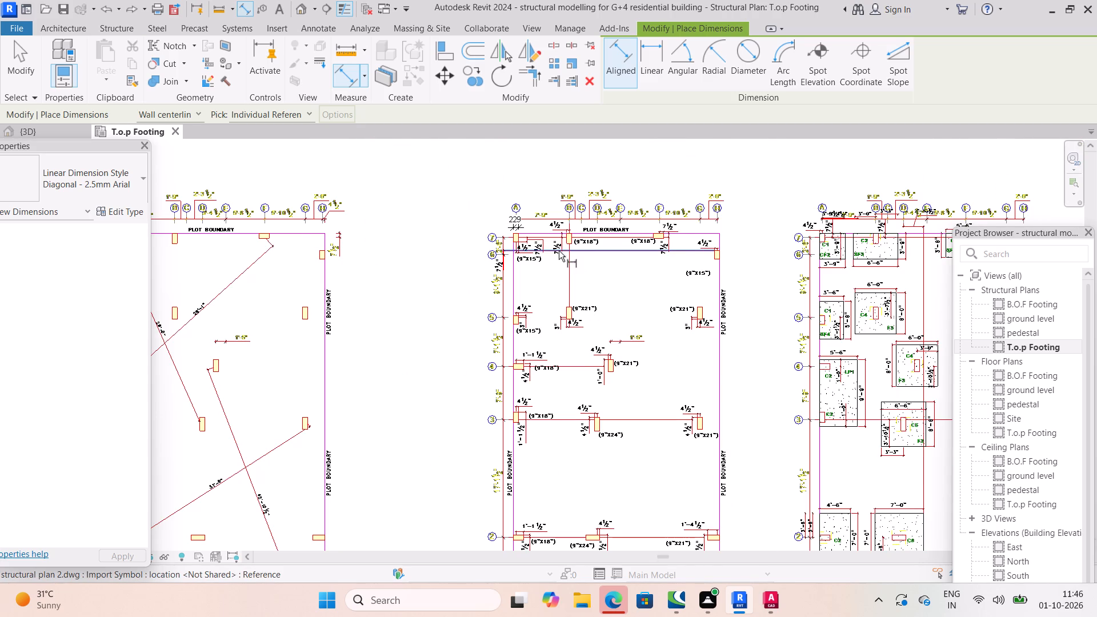
scroll(559, 251, "up", 4)
scroll(507, 239, "up", 7)
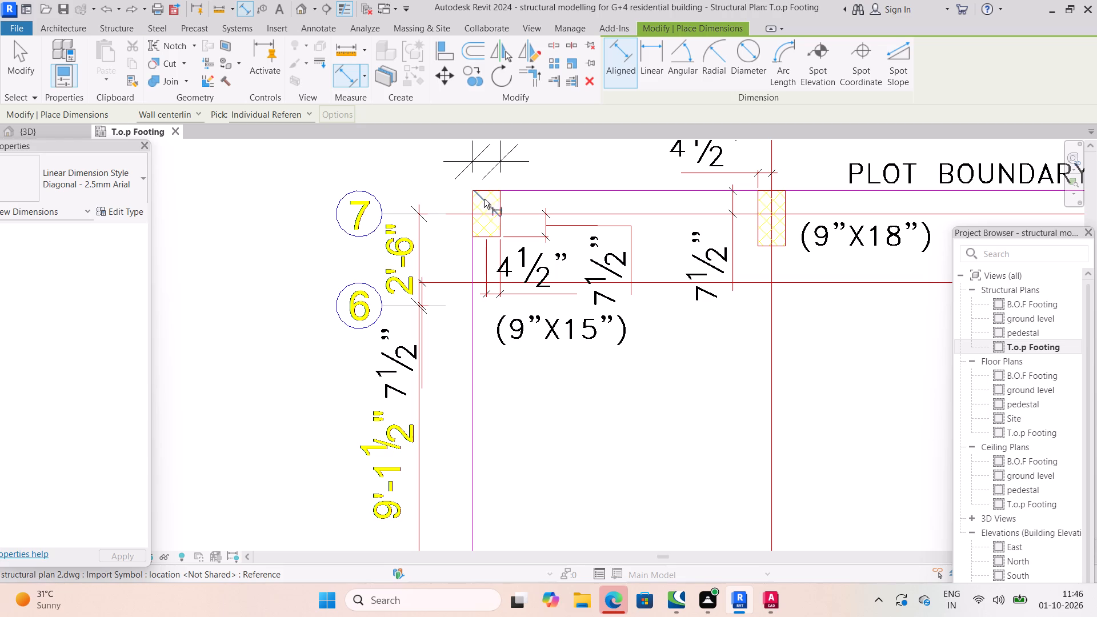
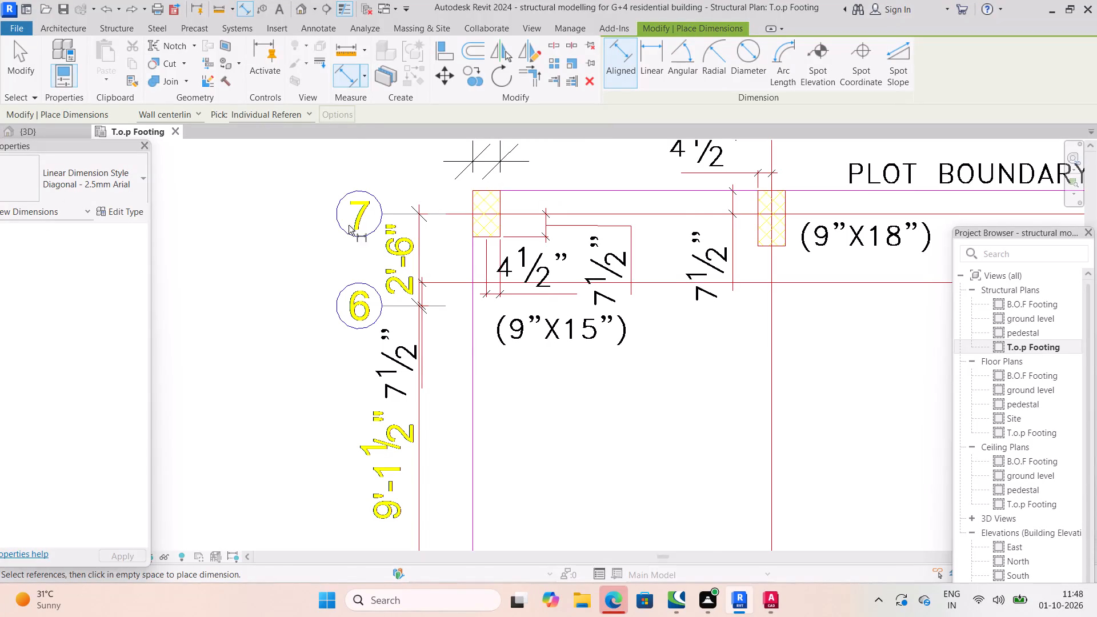
Look over the imported column layout from grid 7 down to grid 1 and the drawing's full set of plans.
scroll(531, 288, "down", 9)
middle_click_drag(535, 359, 383, 366)
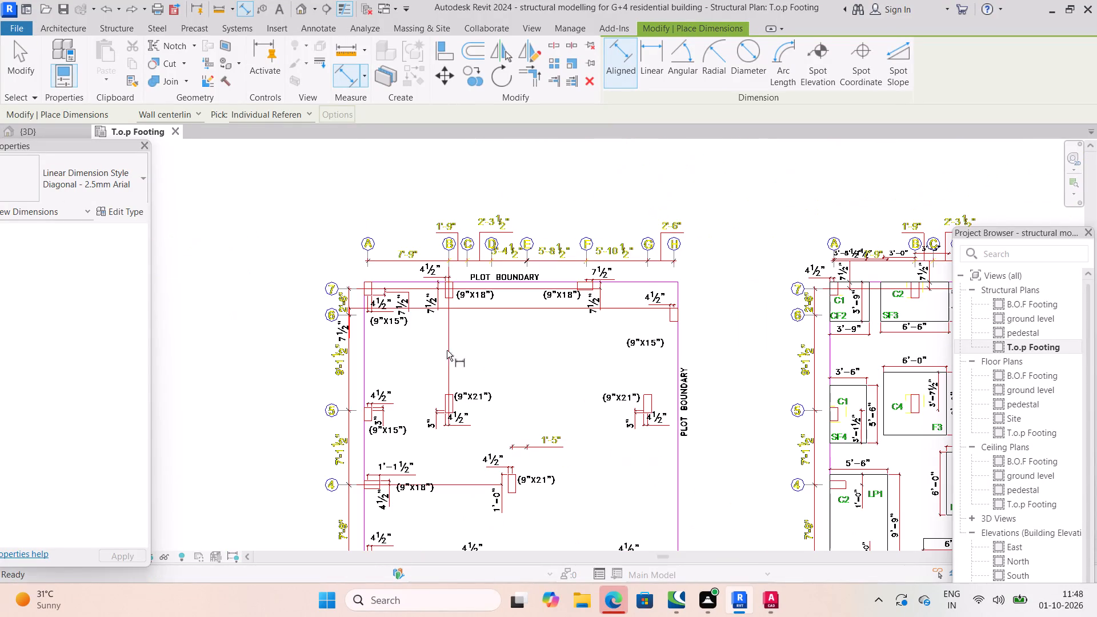
scroll(387, 289, "up", 3)
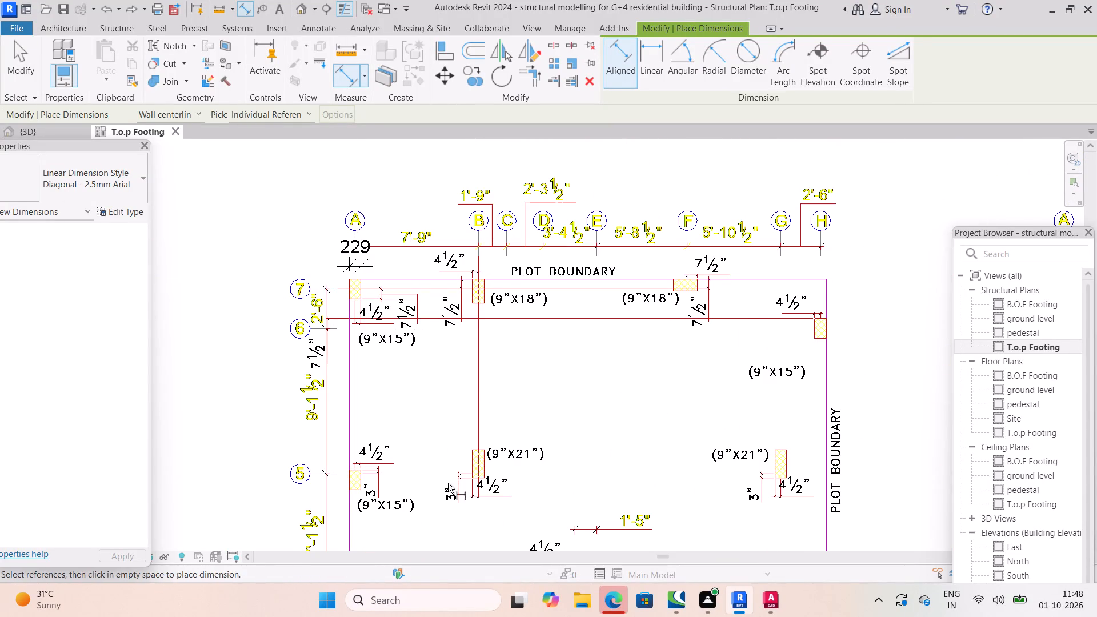
scroll(431, 424, "down", 4)
middle_click_drag(450, 461, 233, 182)
scroll(430, 428, "down", 1)
scroll(410, 330, "down", 3)
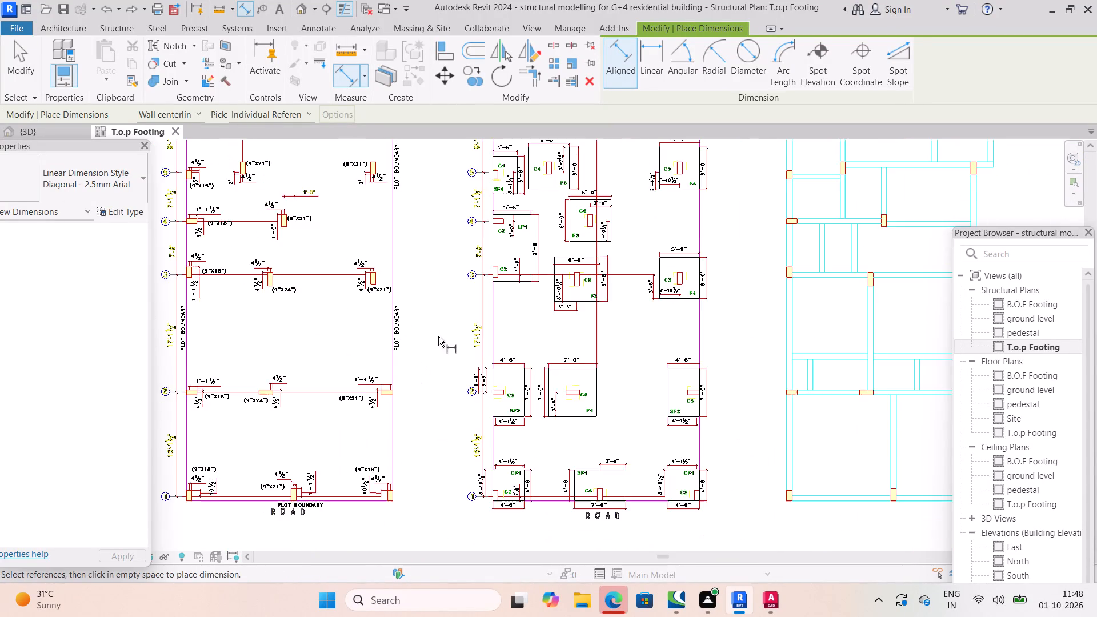
scroll(615, 258, "down", 3)
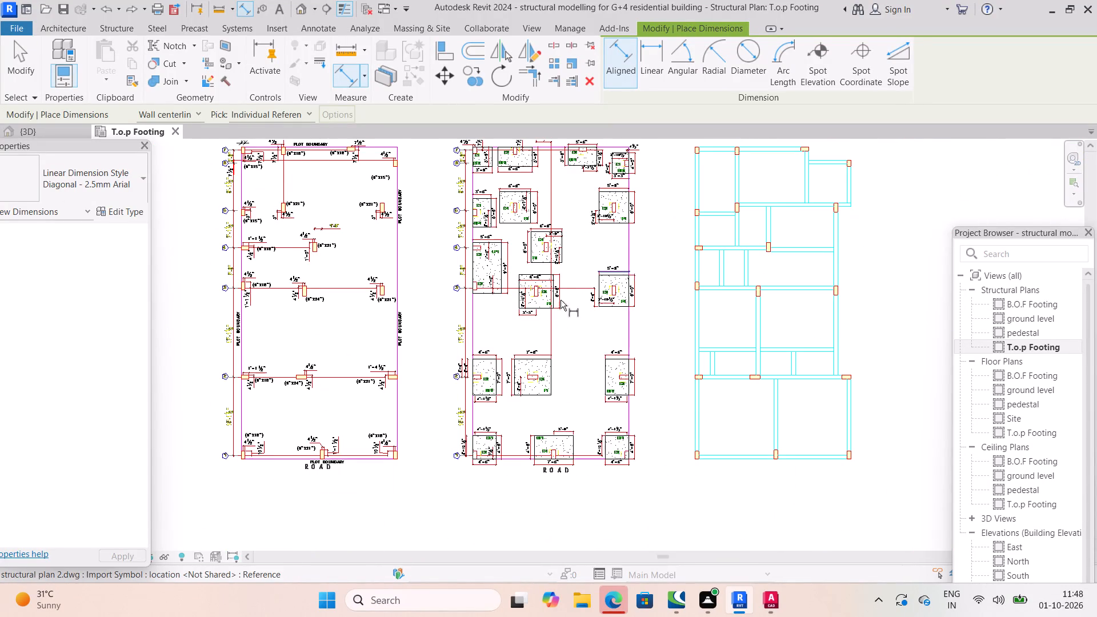
scroll(582, 277, "down", 4)
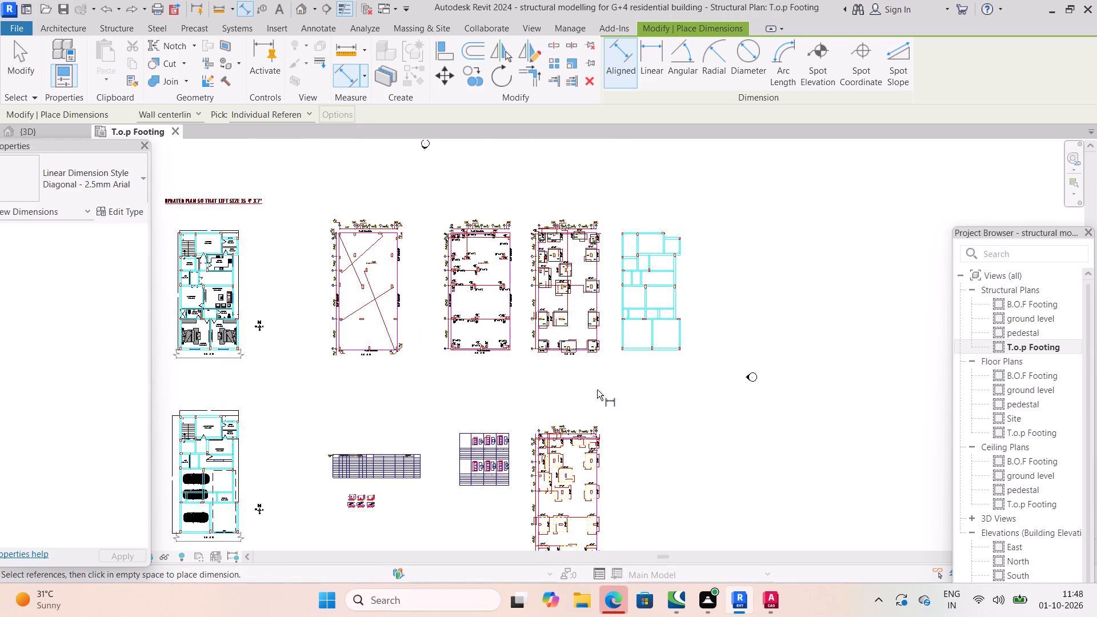
middle_click_drag(582, 369, 598, 441)
scroll(584, 377, "down", 2)
scroll(529, 466, "up", 2)
middle_click_drag(527, 466, 515, 435)
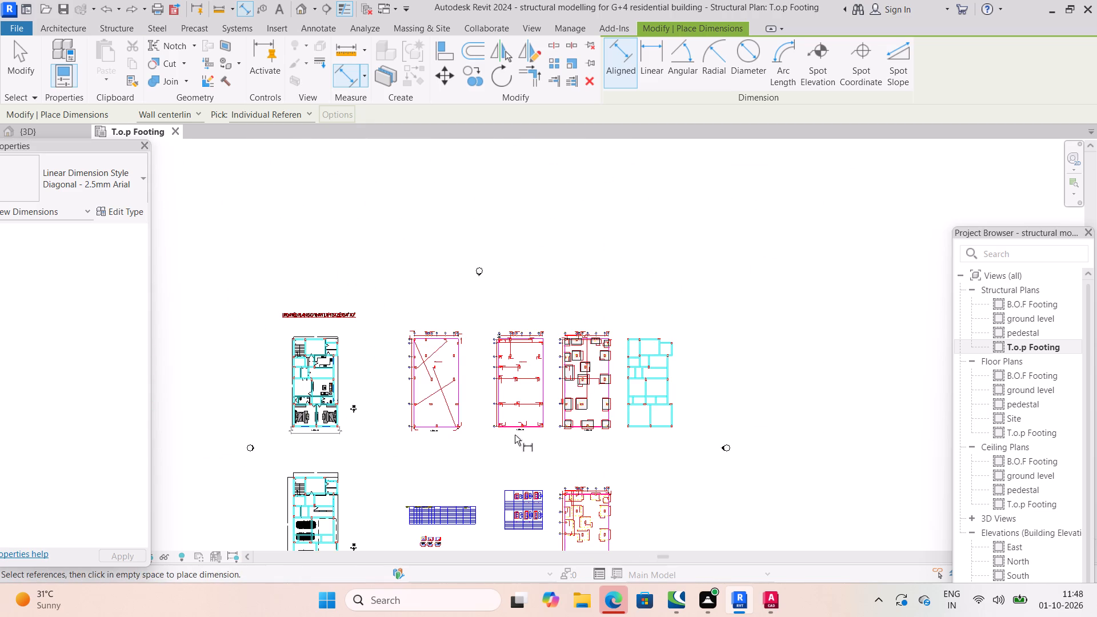
middle_click_drag(515, 435, 499, 360)
Examine the isolated footing schedule for the sizes, types and reinforcement of footings F1 to CF2.
scroll(499, 361, "up", 1)
scroll(551, 379, "up", 3)
scroll(319, 486, "up", 2)
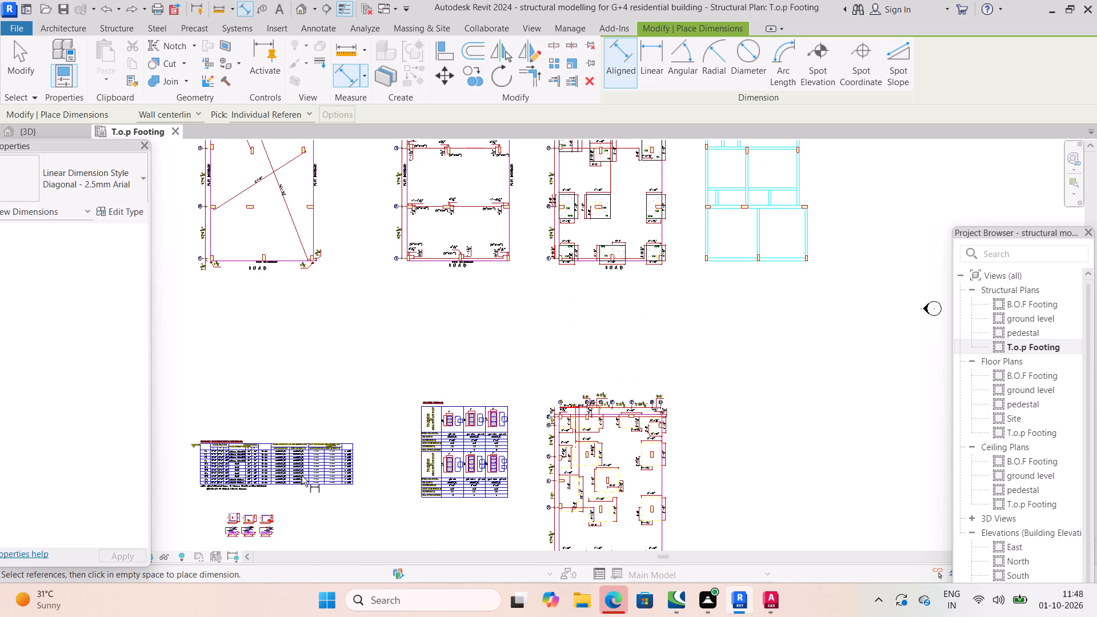
scroll(302, 476, "up", 3)
middle_click_drag(305, 475, 556, 404)
scroll(374, 414, "up", 3)
scroll(455, 382, "up", 2)
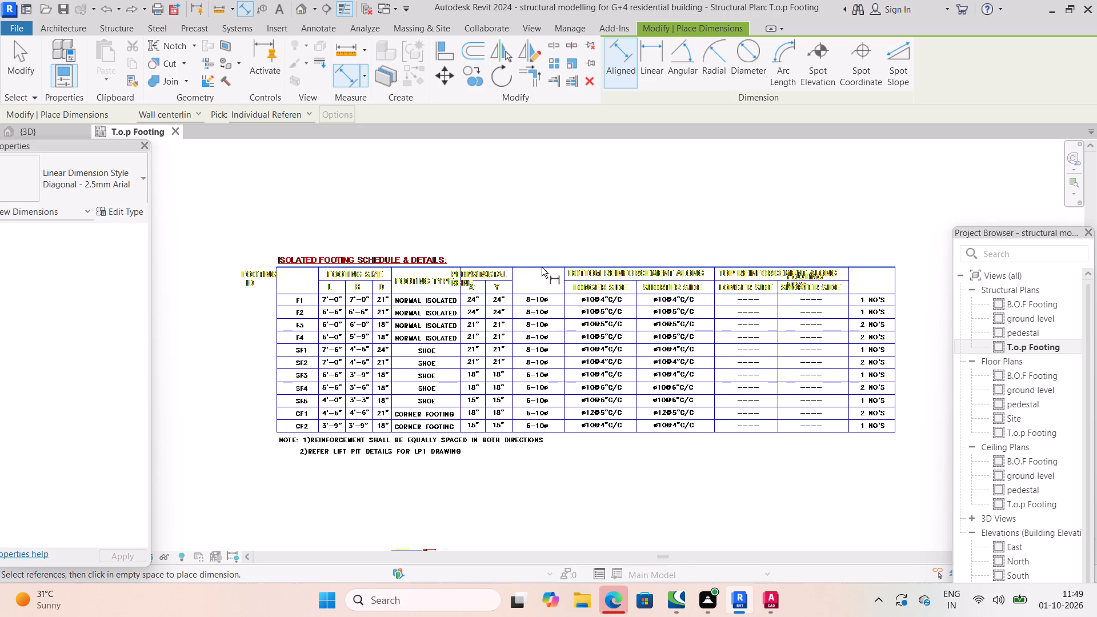
scroll(507, 287, "down", 3)
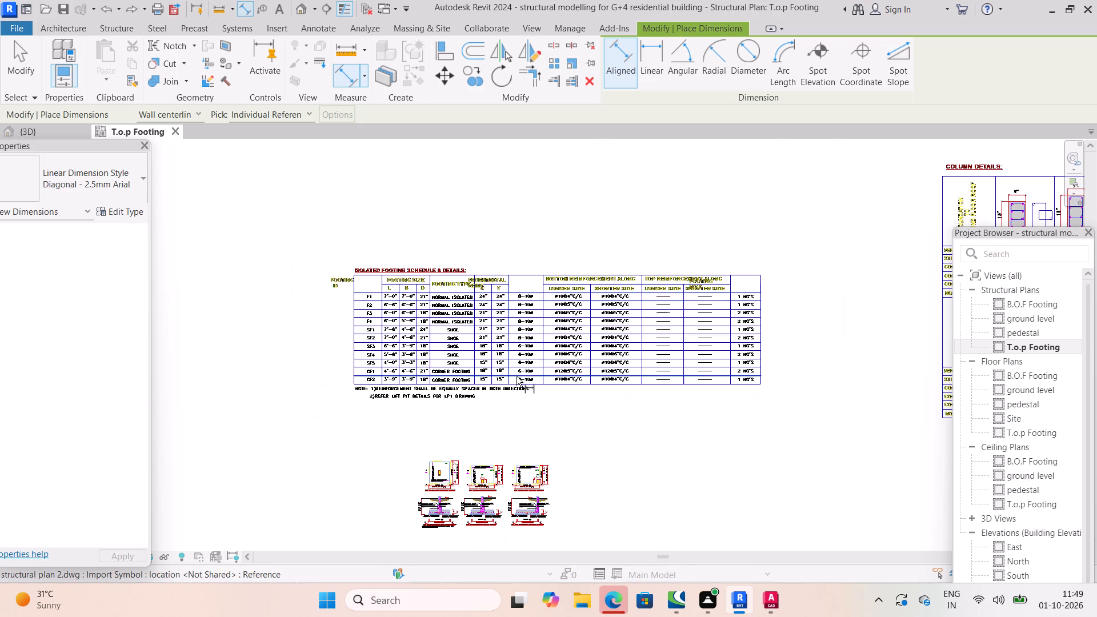
scroll(513, 362, "up", 3)
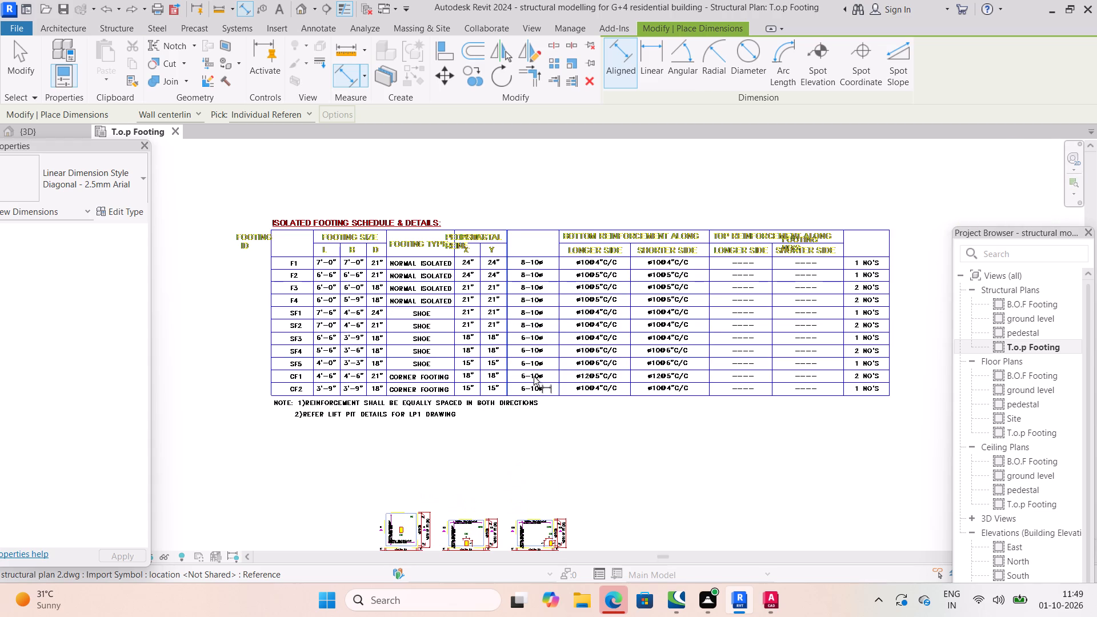
scroll(497, 411, "up", 2)
scroll(544, 389, "down", 4)
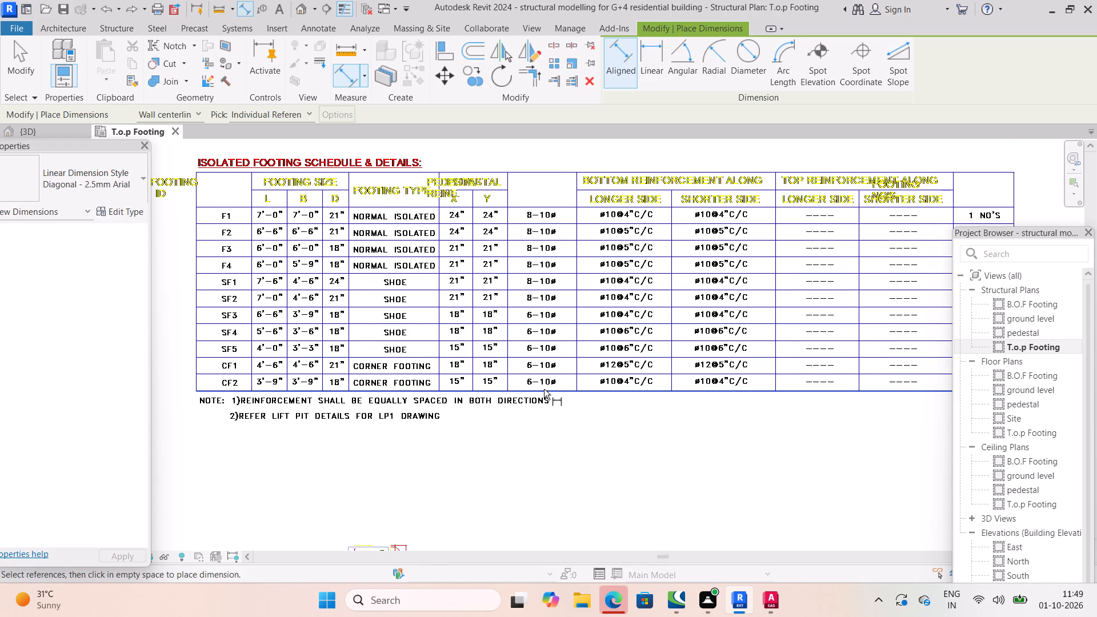
scroll(582, 436, "down", 2)
middle_click_drag(550, 422, 535, 406)
scroll(548, 419, "down", 1)
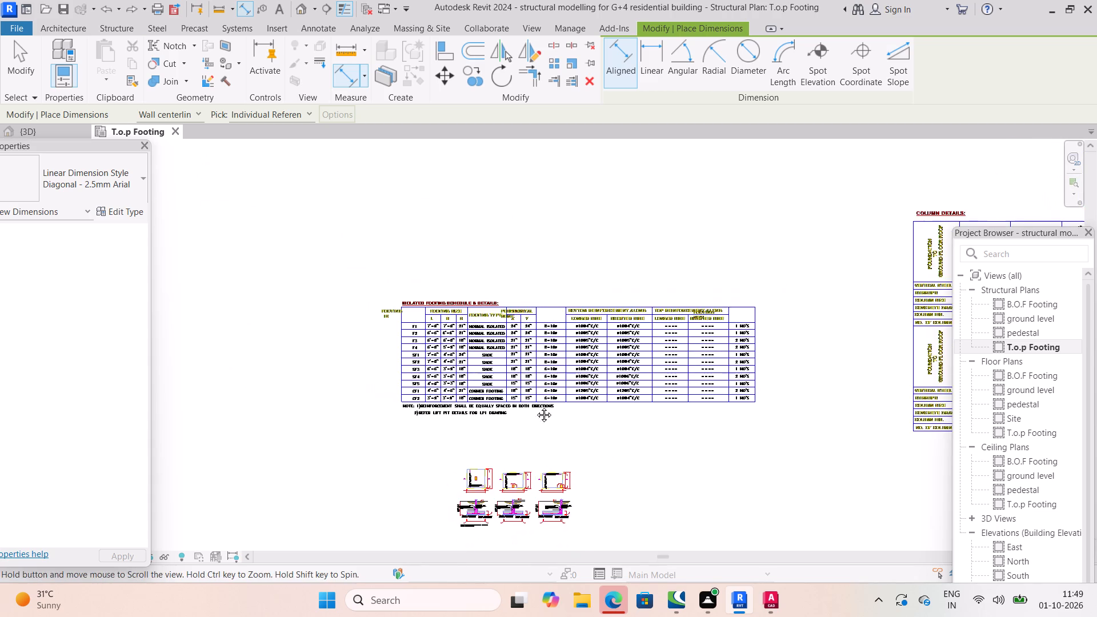
Examine the typical plans and sections of the isolated, shoe and corner footings below the footing schedule.
middle_click_drag(535, 406, 337, 325)
scroll(281, 377, "up", 3)
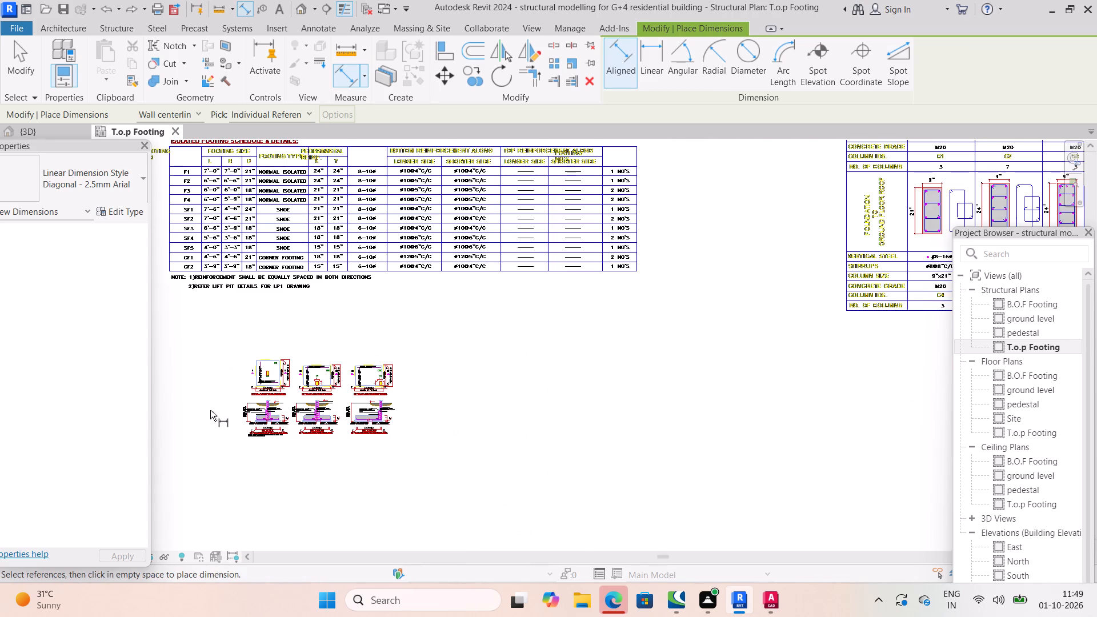
scroll(271, 453, "up", 3)
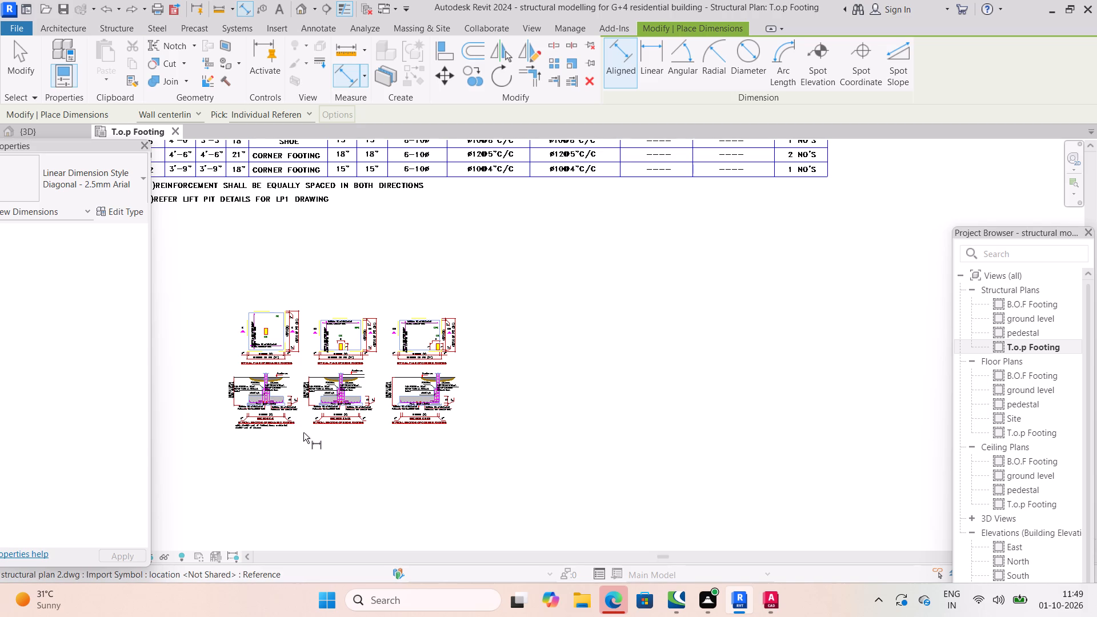
scroll(349, 402, "up", 4)
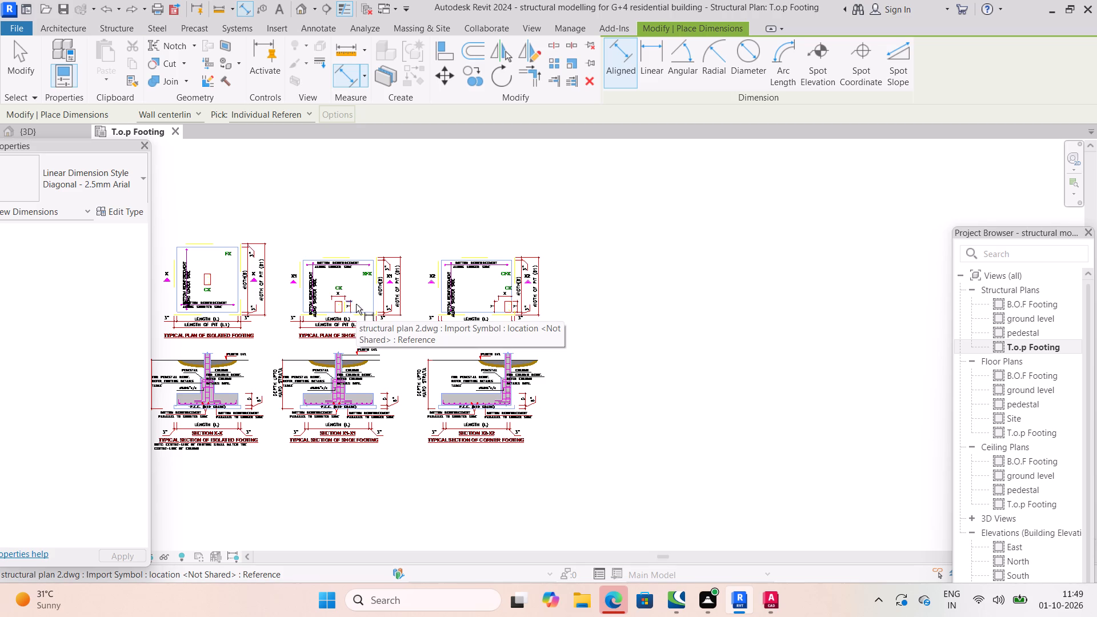
scroll(431, 273, "down", 4)
scroll(481, 286, "down", 1)
middle_click_drag(481, 290, 439, 374)
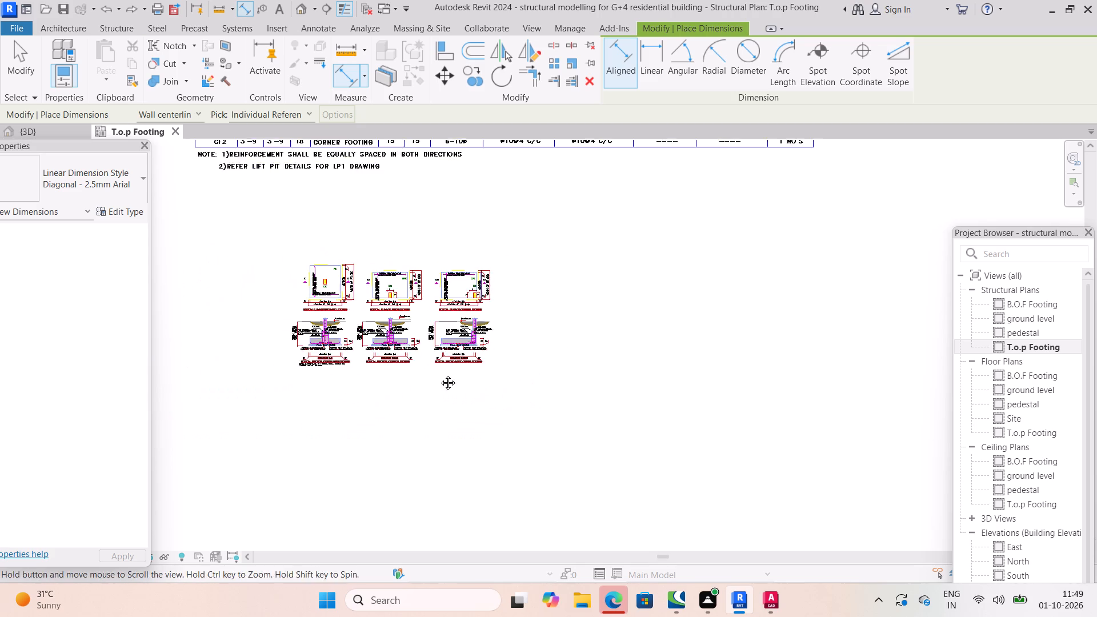
middle_click_drag(439, 374, 408, 402)
scroll(427, 287, "down", 4)
middle_click_drag(427, 287, 427, 293)
scroll(427, 293, "up", 1)
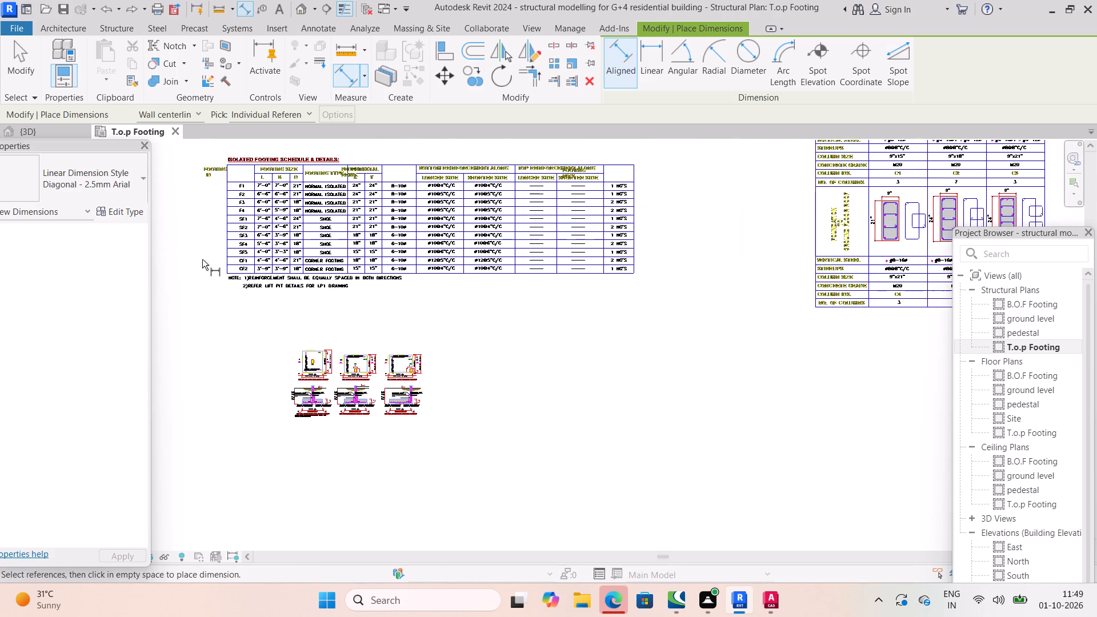
middle_click_drag(433, 315, 394, 372)
scroll(443, 297, "down", 2)
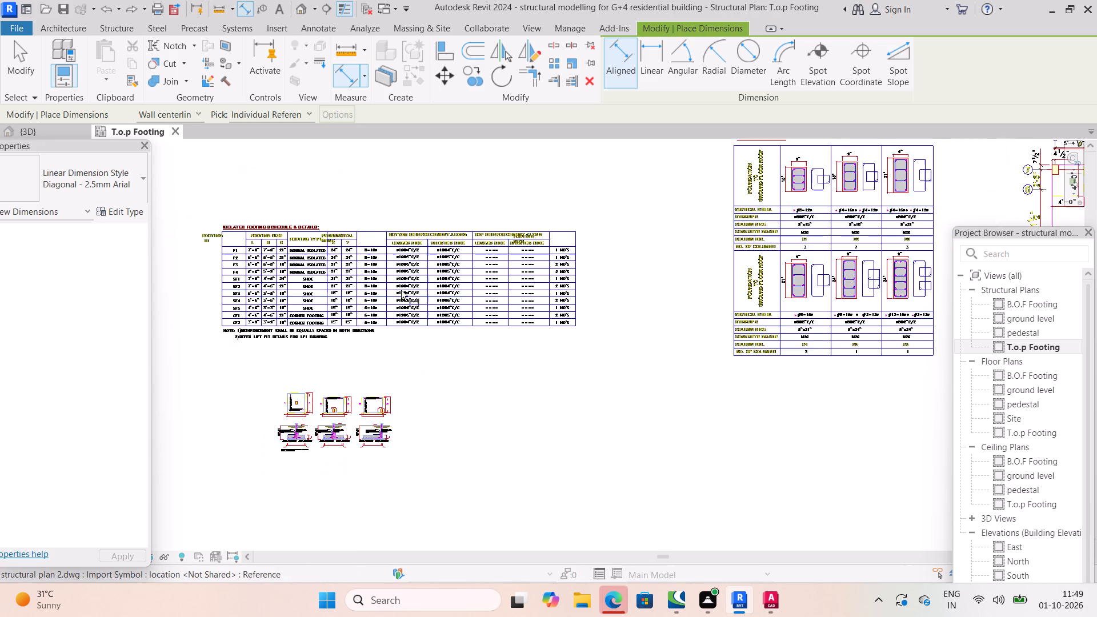
Examine footings CF2 and SF3 along grid 7 on the footing layout and compare them with the adjacent column layout.
scroll(358, 270, "down", 3)
middle_click_drag(625, 249, 582, 375)
scroll(609, 280, "down", 1)
scroll(570, 226, "up", 2)
middle_click_drag(615, 212, 596, 275)
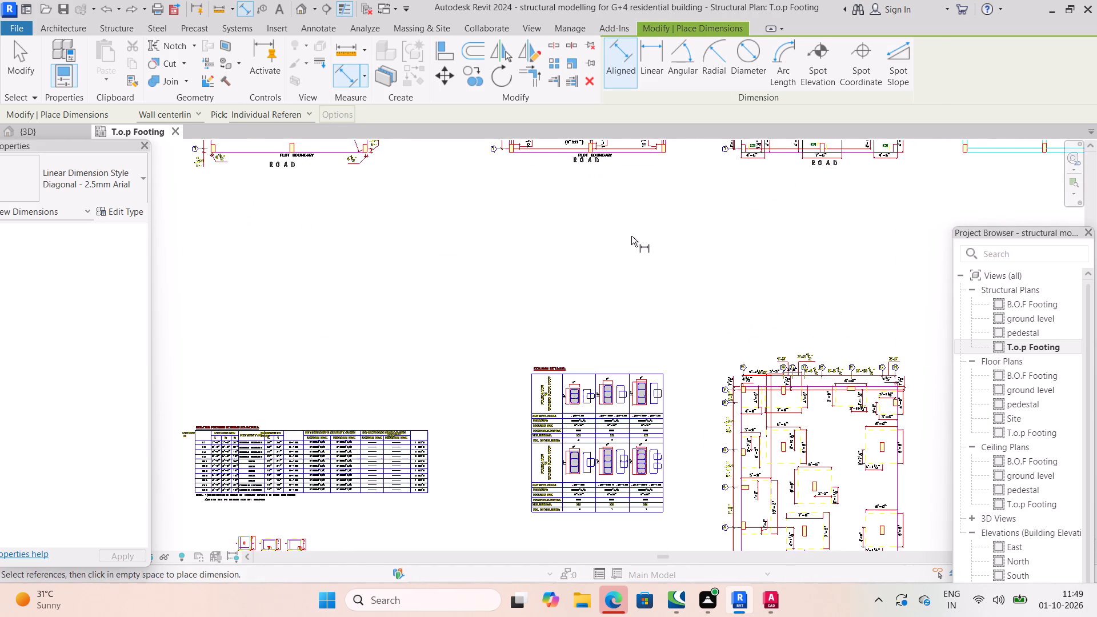
middle_click_drag(649, 222, 562, 317)
scroll(588, 308, "down", 1)
scroll(690, 310, "down", 2)
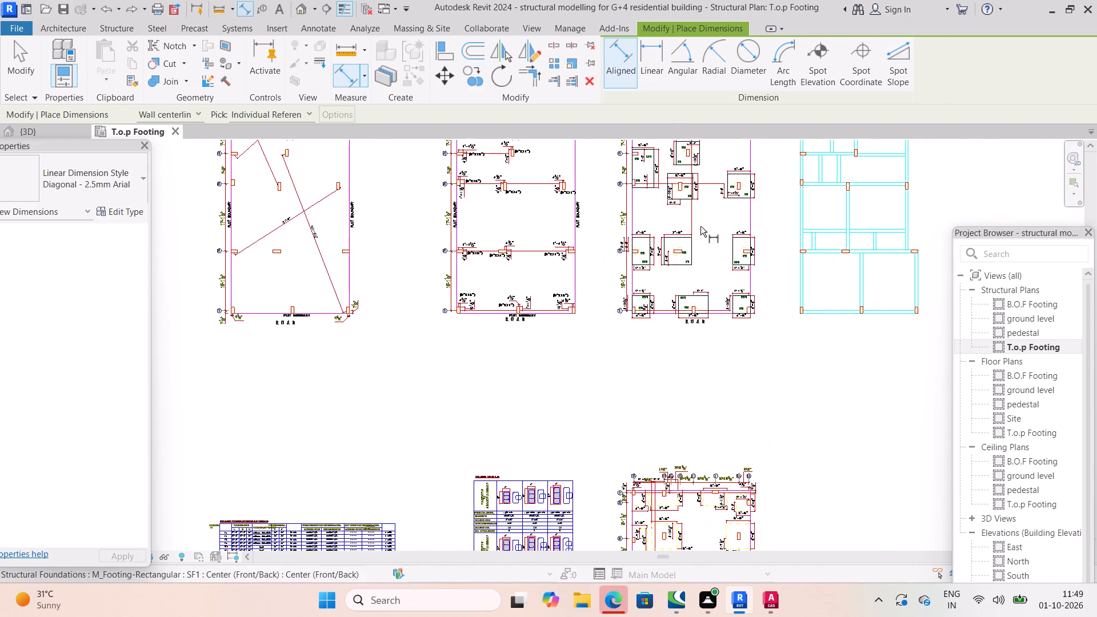
middle_click_drag(700, 226, 642, 293)
scroll(649, 292, "down", 1)
scroll(647, 232, "up", 4)
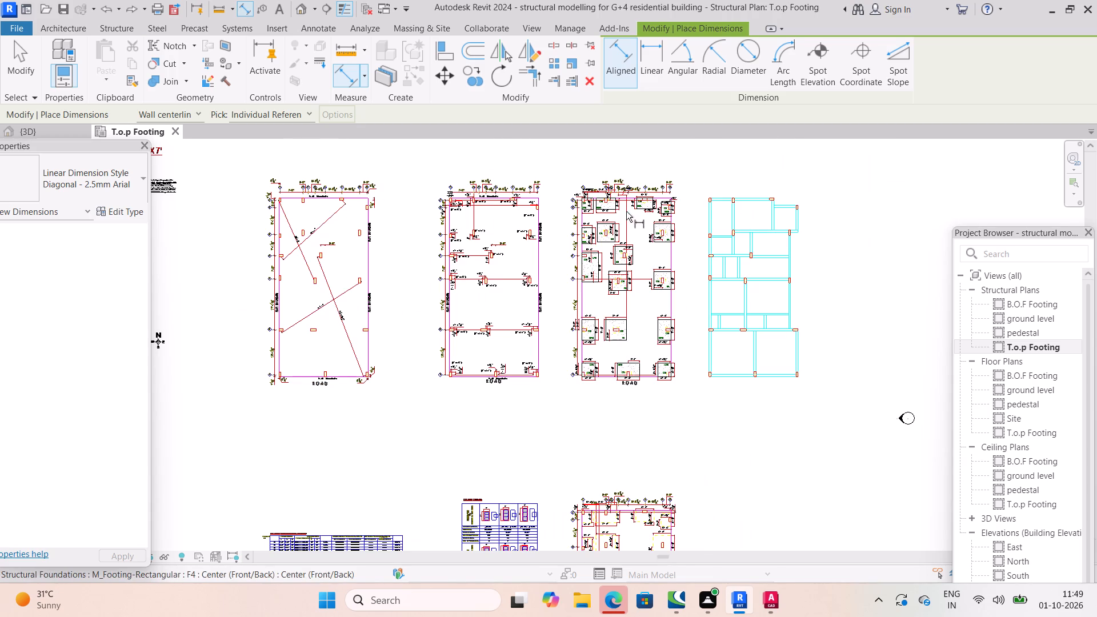
scroll(559, 171, "up", 7)
scroll(580, 238, "up", 5)
scroll(668, 310, "up", 3)
middle_click_drag(708, 327, 707, 326)
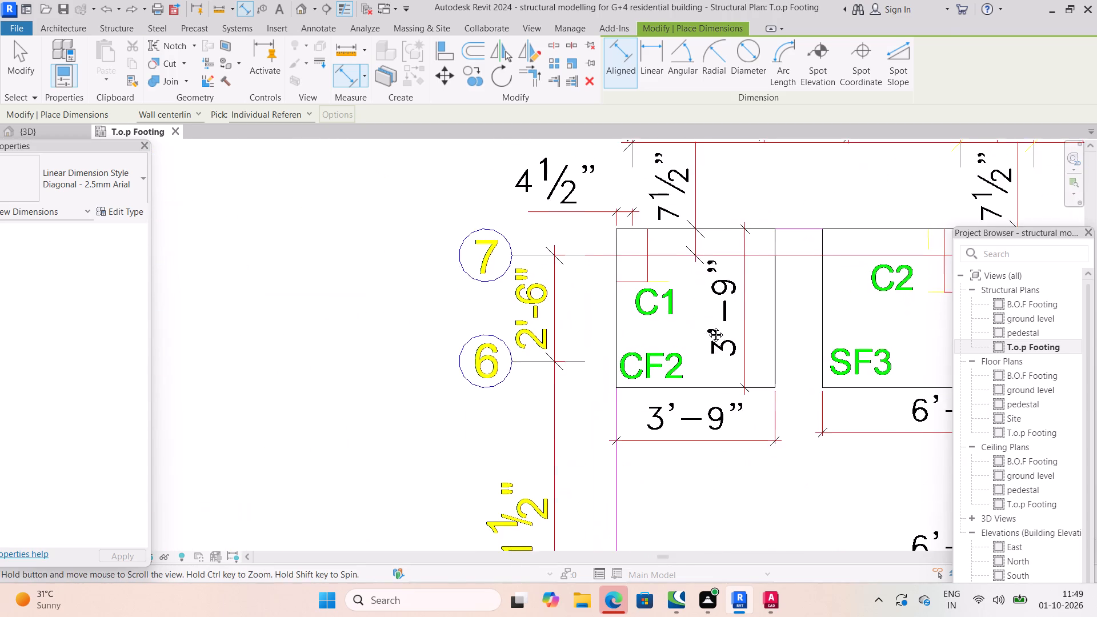
middle_click_drag(707, 326, 586, 330)
scroll(650, 320, "down", 5)
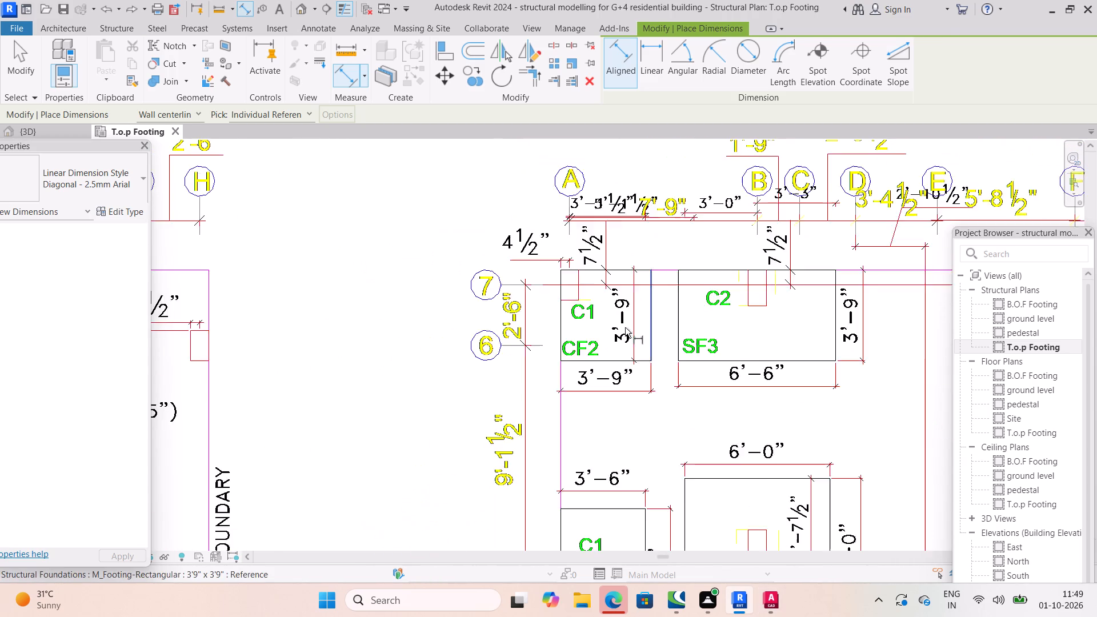
scroll(354, 415, "down", 3)
middle_click_drag(354, 415, 554, 367)
scroll(435, 330, "down", 4)
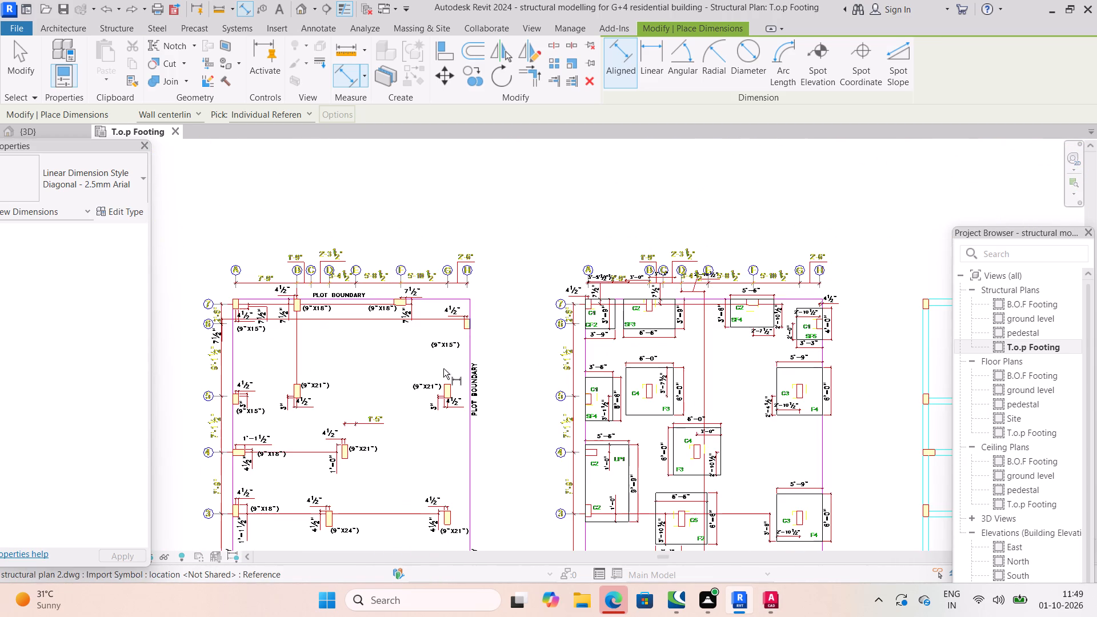
scroll(622, 343, "up", 4)
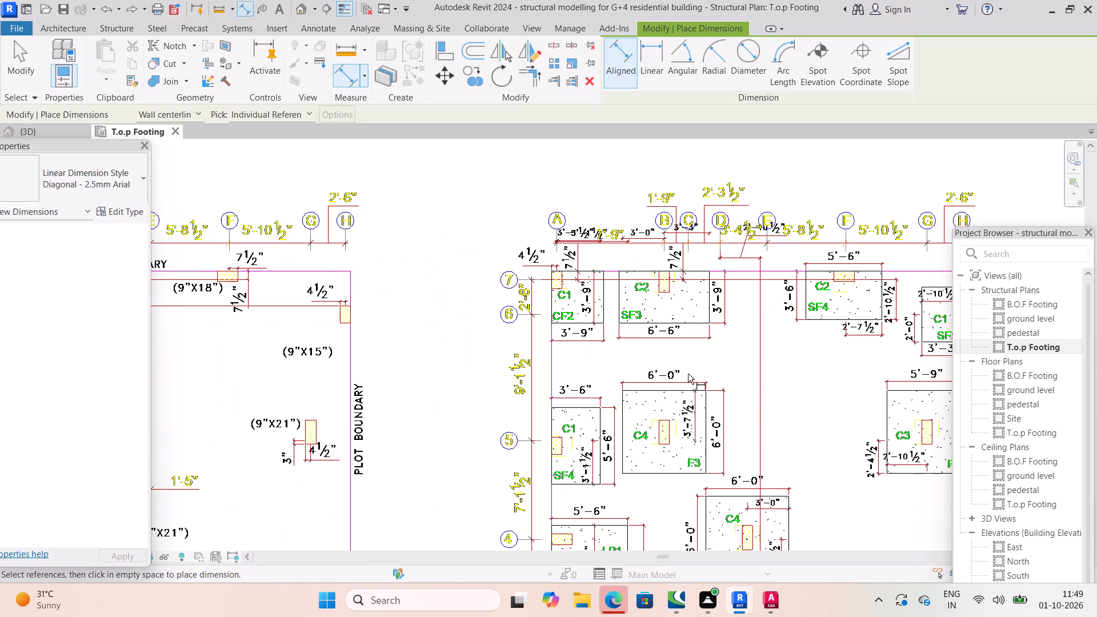
Examine the dimensioned layout of dashed footing outlines beside the column details table.
scroll(784, 400, "down", 10)
middle_click_drag(779, 440, 778, 440)
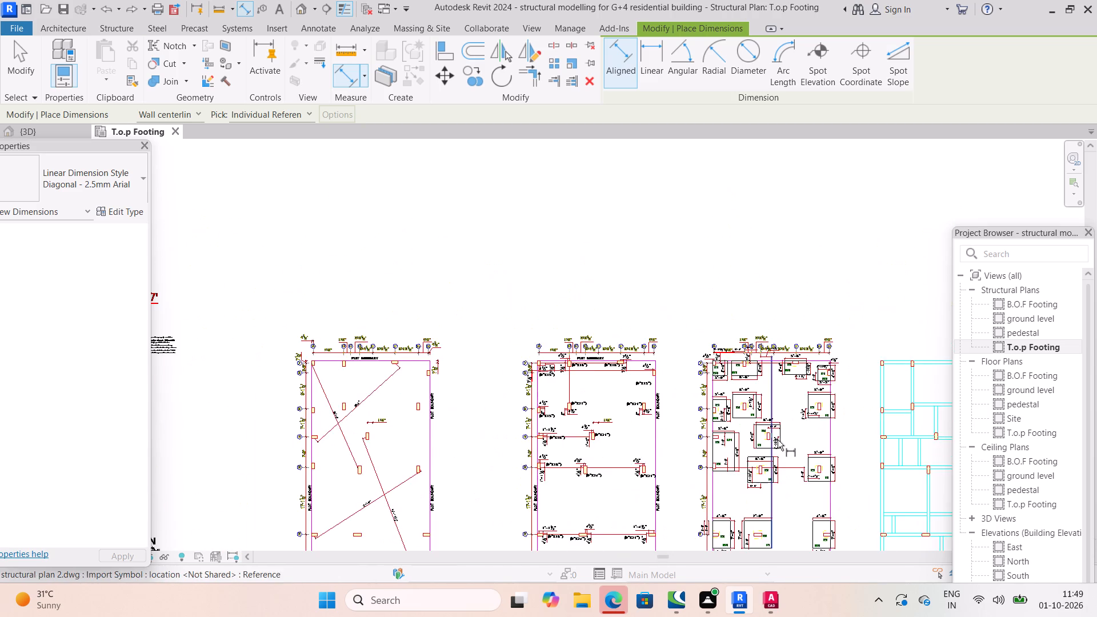
middle_click_drag(778, 440, 708, 324)
scroll(745, 381, "down", 1)
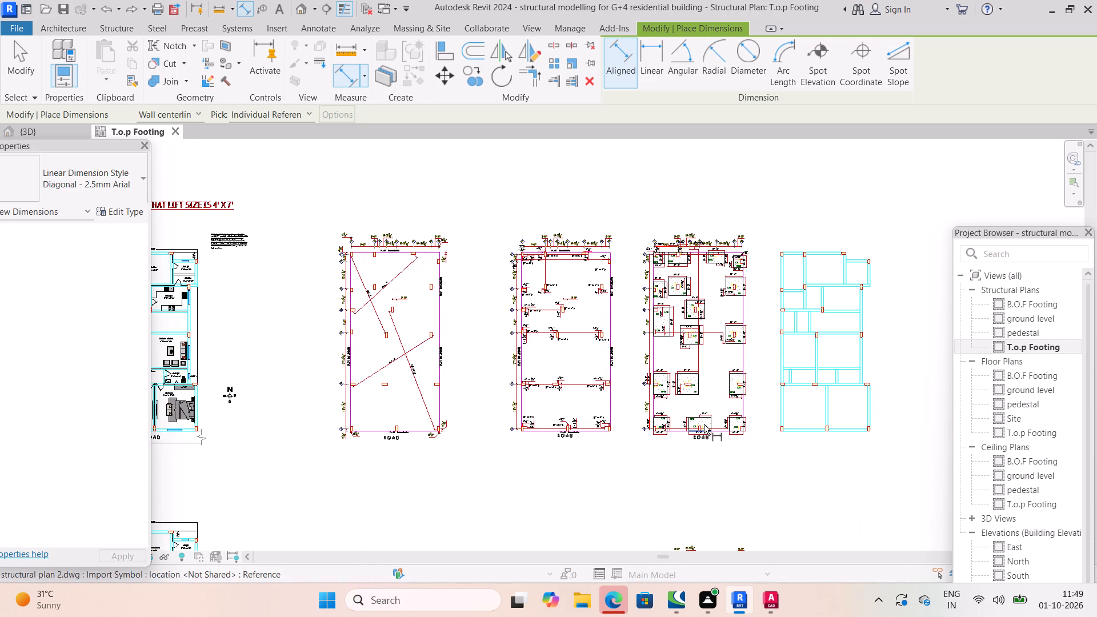
scroll(704, 424, "up", 7)
scroll(763, 460, "down", 5)
middle_click_drag(779, 492, 650, 307)
scroll(755, 456, "down", 2)
scroll(684, 377, "down", 4)
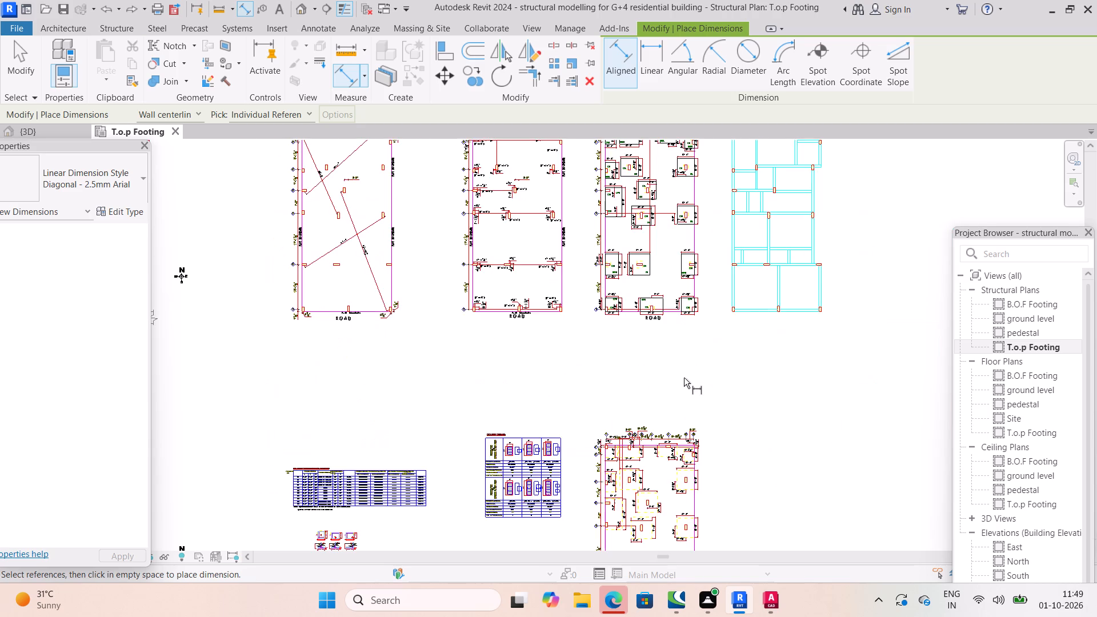
scroll(628, 442, "up", 12)
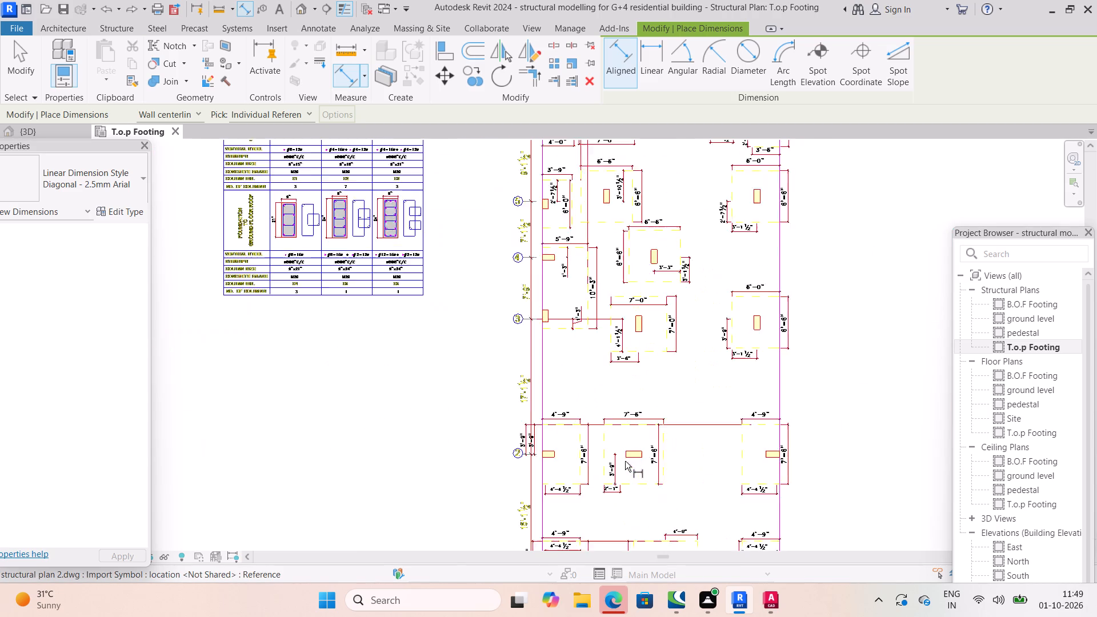
scroll(642, 398, "down", 5)
scroll(694, 397, "down", 3)
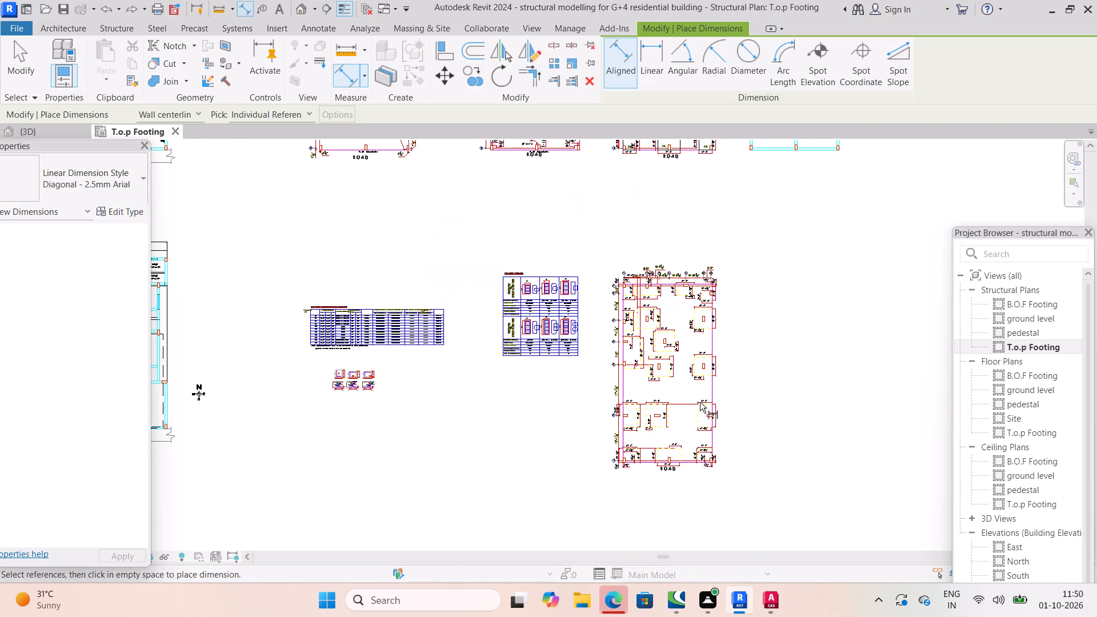
Examine the footings along grids 1 and 2 on the footing layout, including SF1, CF1 and SF2.
middle_click_drag(699, 245, 700, 270)
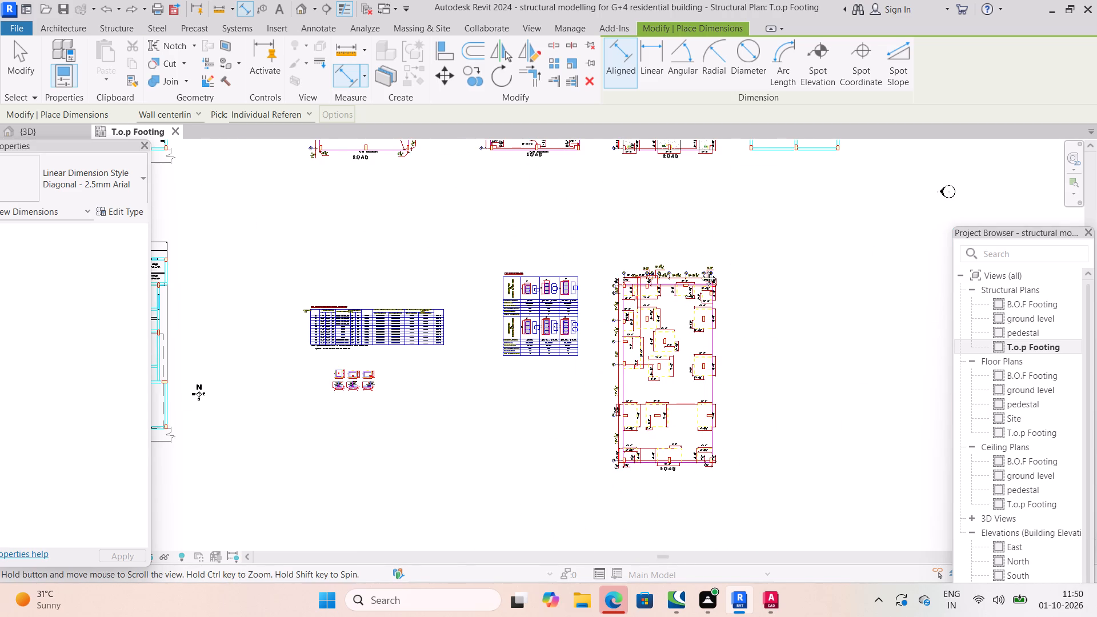
middle_click_drag(700, 270, 687, 414)
scroll(697, 389, "down", 1)
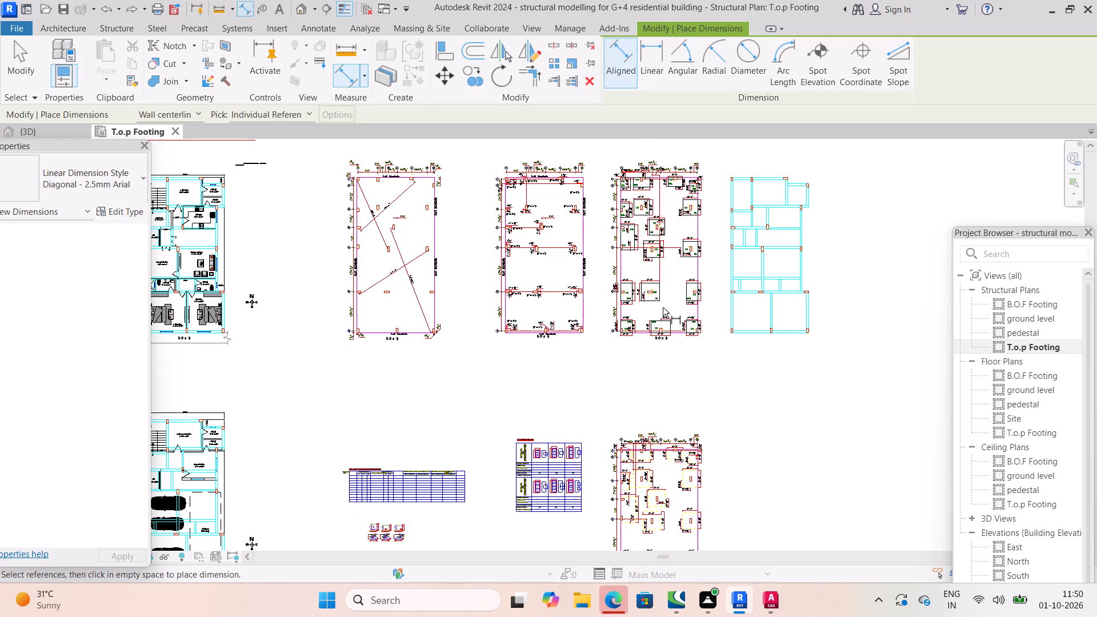
scroll(626, 434, "up", 4)
scroll(683, 301, "up", 7)
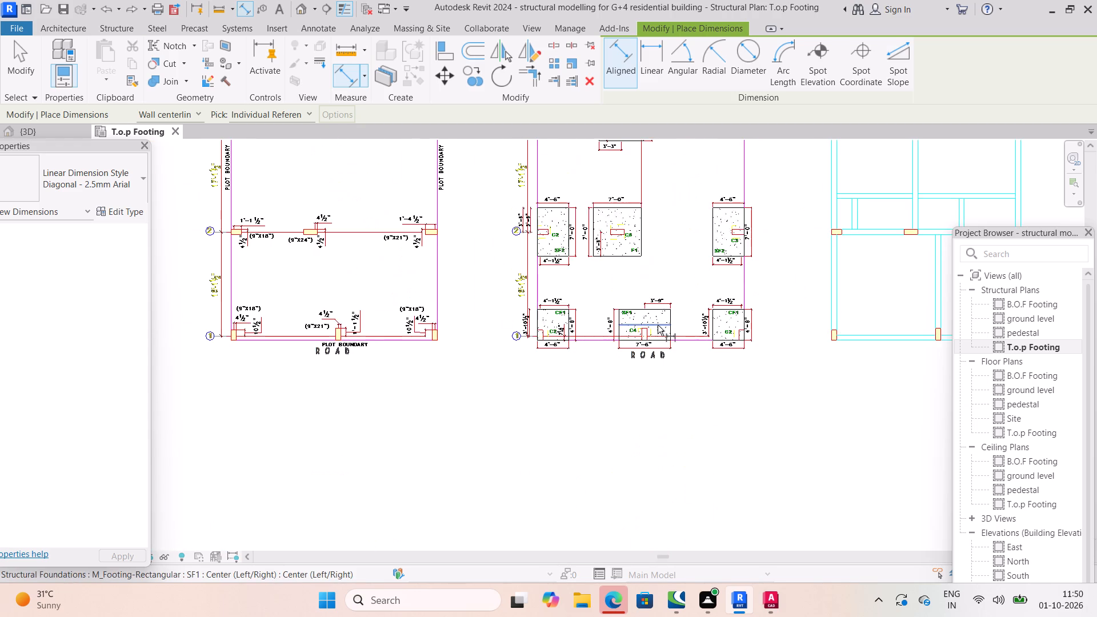
scroll(680, 321, "down", 2)
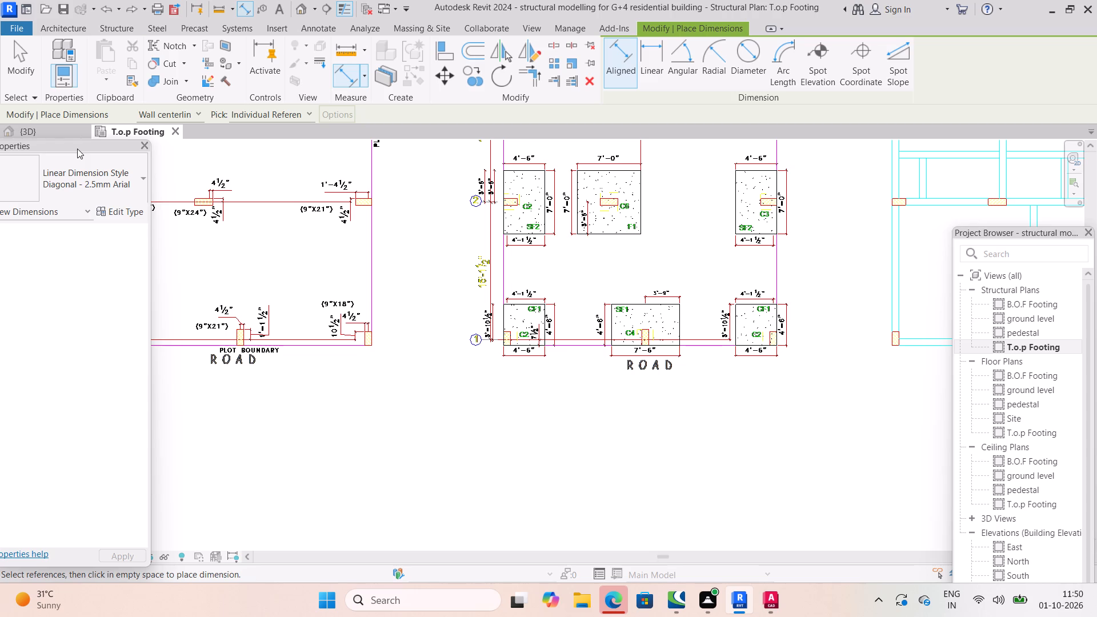
Close the floating Properties palette and leave the Aligned dimension command.
left_click_drag(63, 146, 69, 147)
left_click_drag(69, 147, 133, 173)
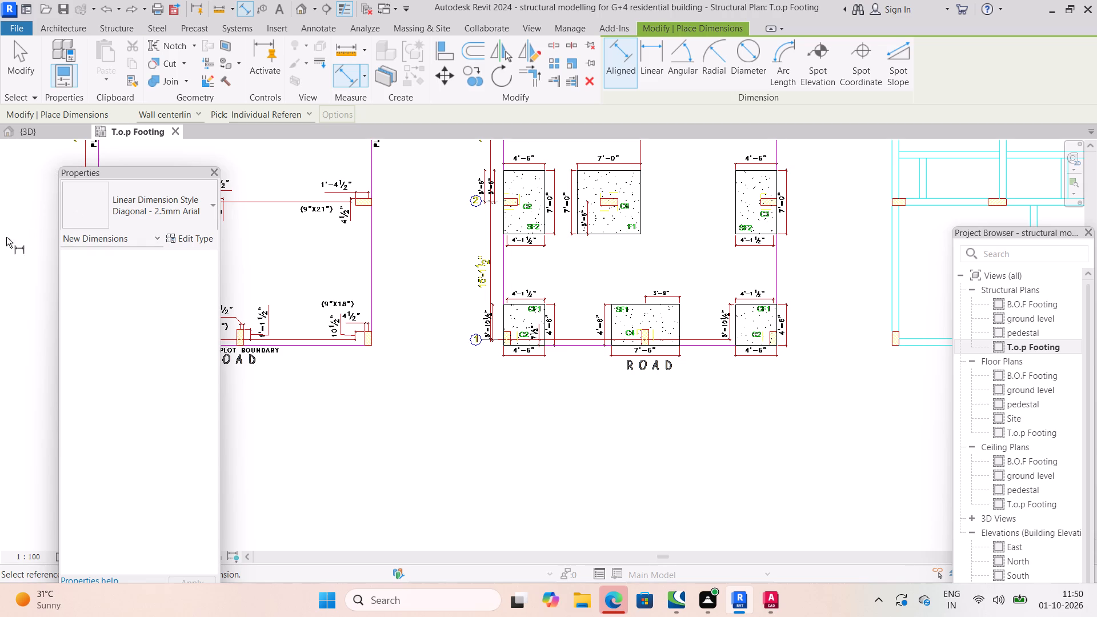
left_click(214, 171)
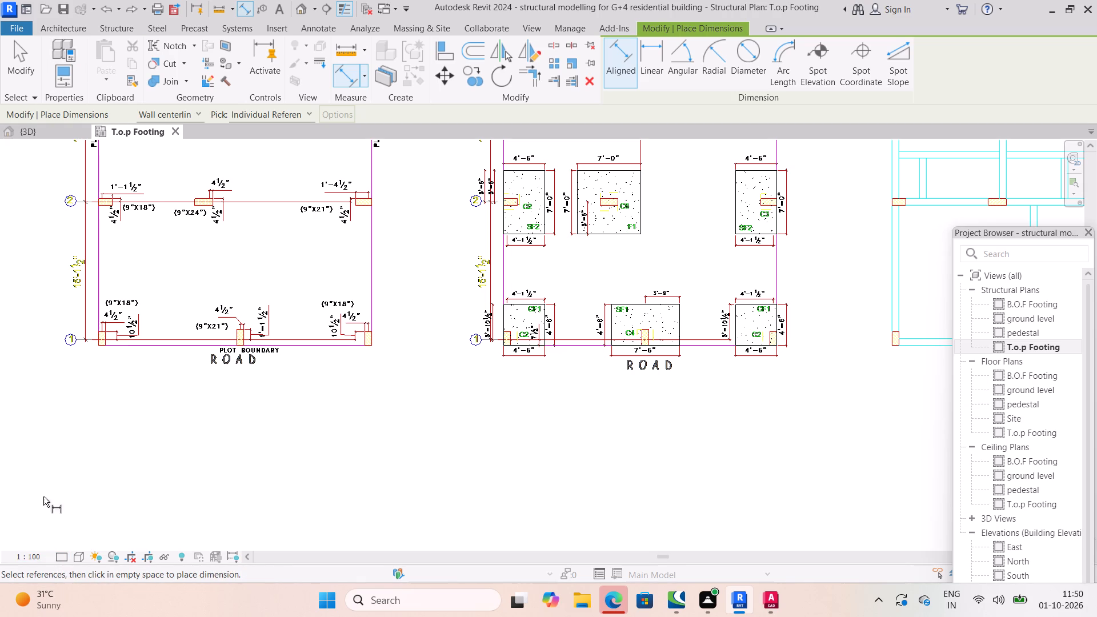
left_click(64, 71)
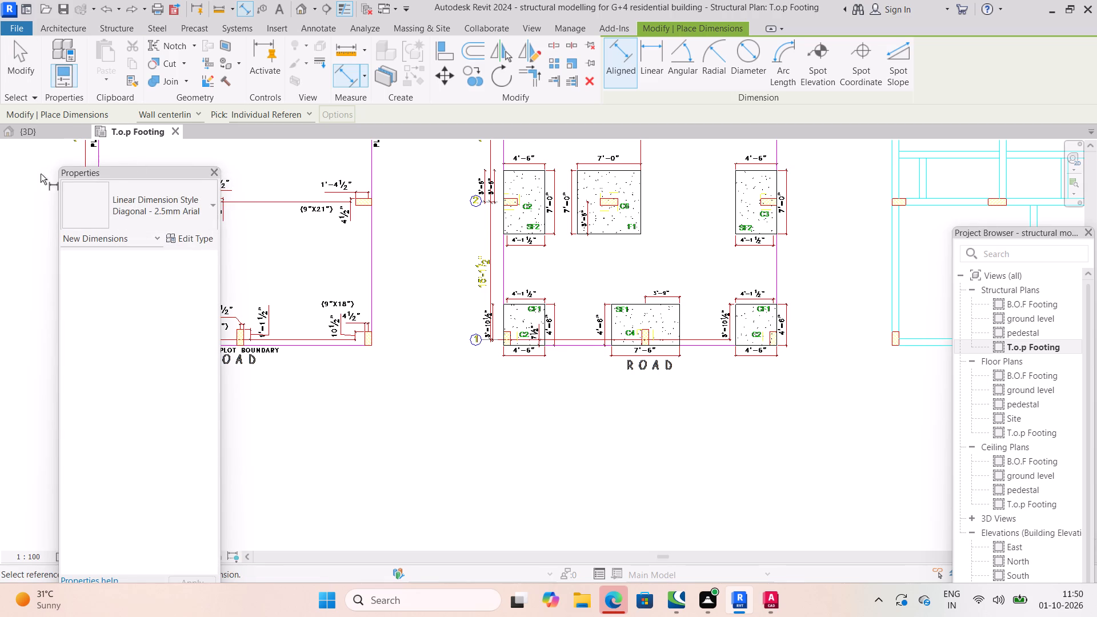
left_click(213, 173)
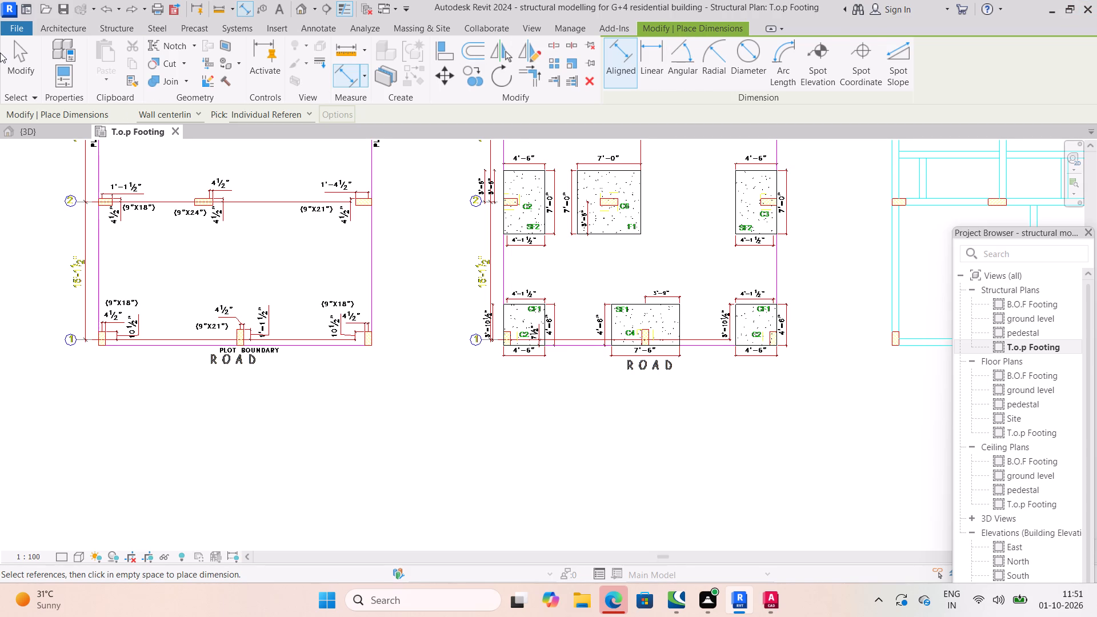
left_click(19, 50)
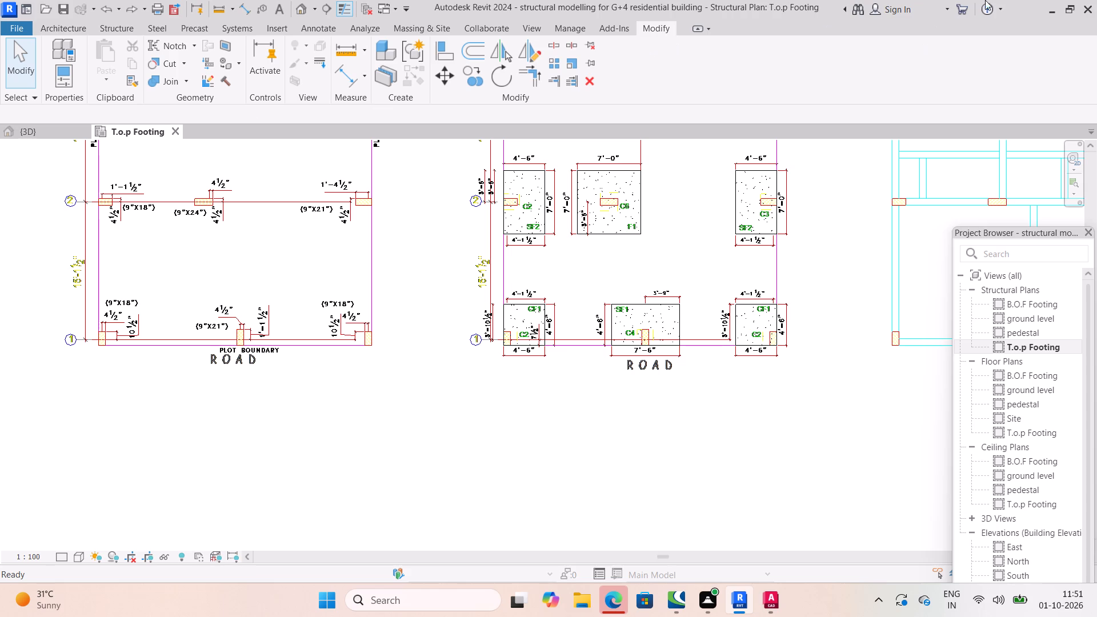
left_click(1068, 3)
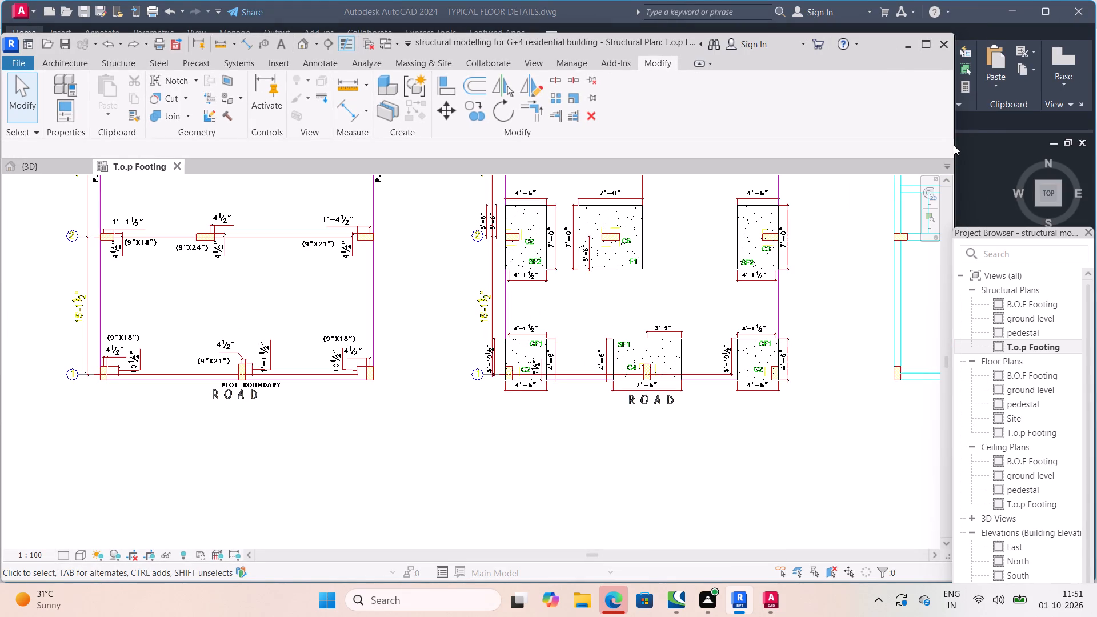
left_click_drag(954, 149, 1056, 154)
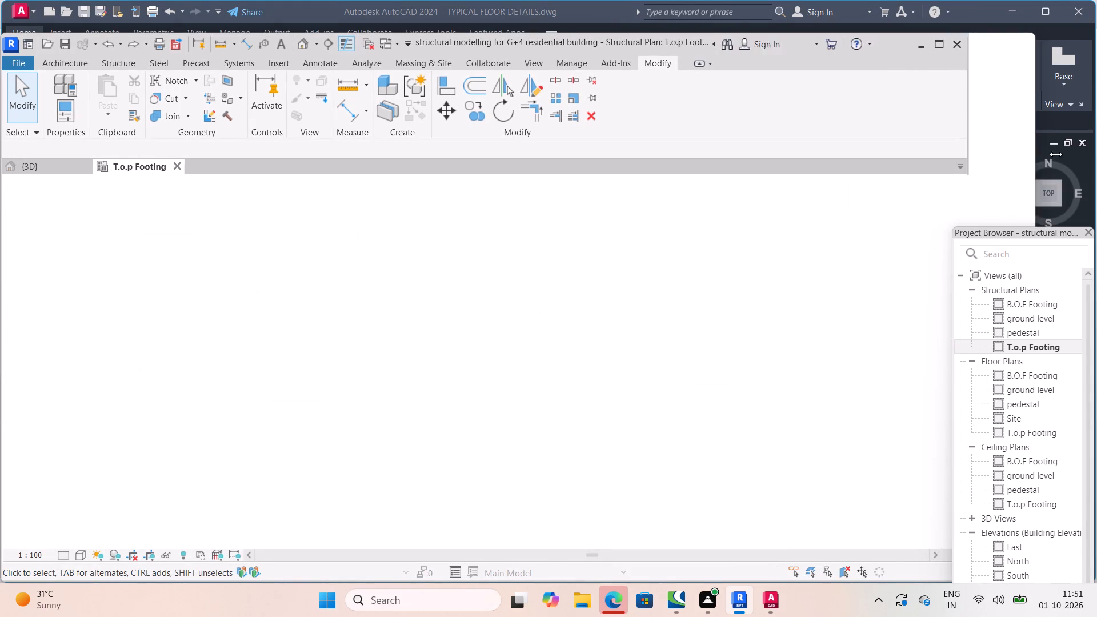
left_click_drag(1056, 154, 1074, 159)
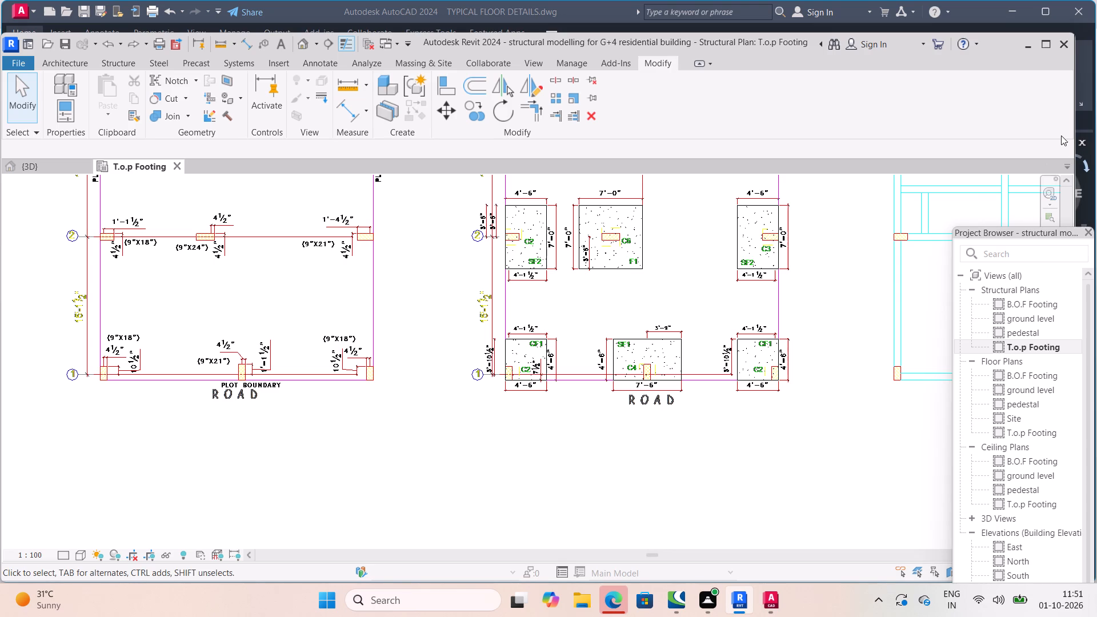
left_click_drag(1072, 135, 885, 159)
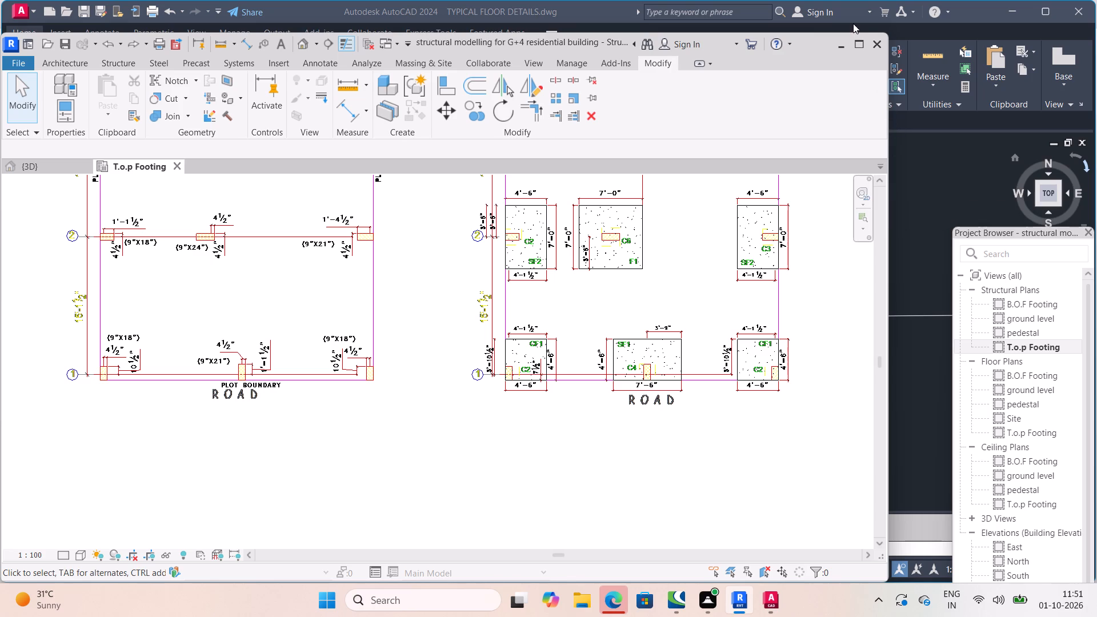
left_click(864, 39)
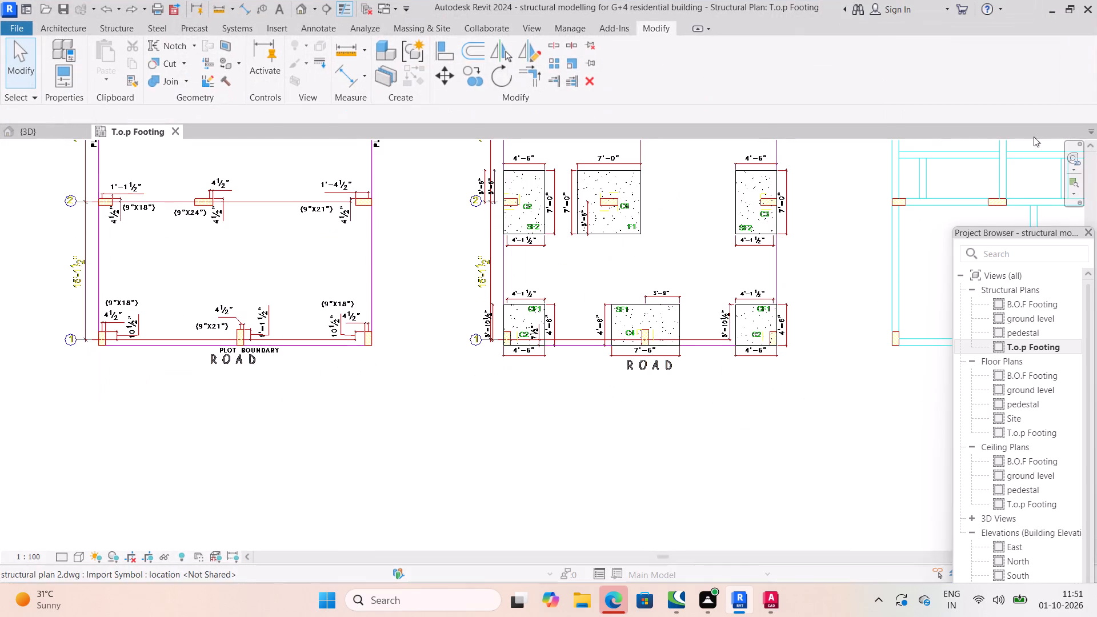
Move the floating Project Browser higher so that its view tree down to Families fits on screen.
left_click_drag(1036, 233, 1012, 132)
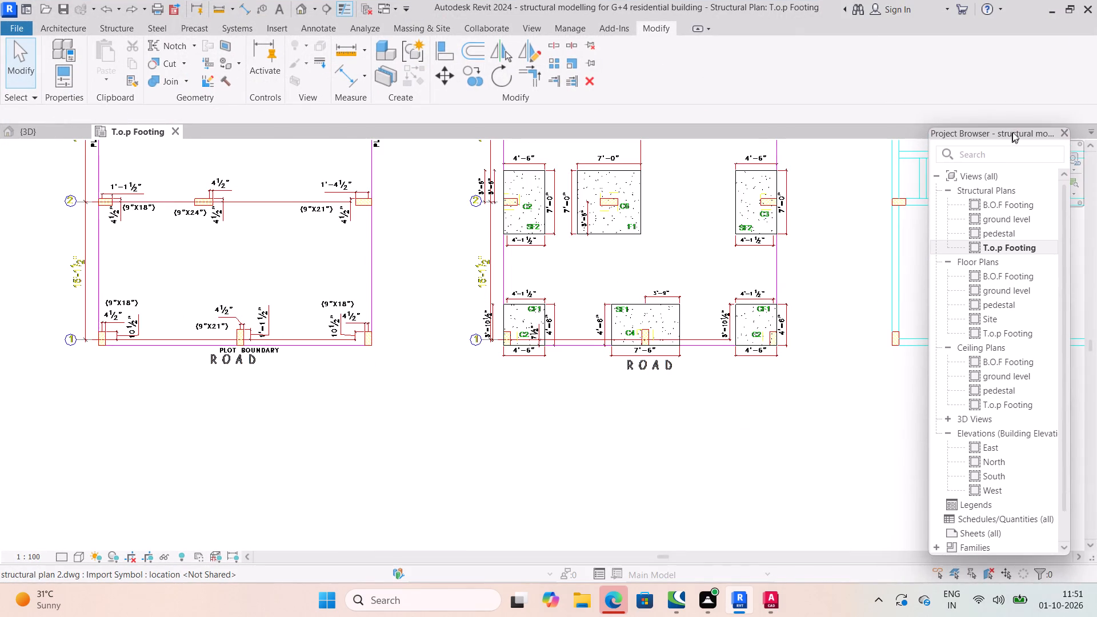
left_click_drag(1012, 132, 1032, 145)
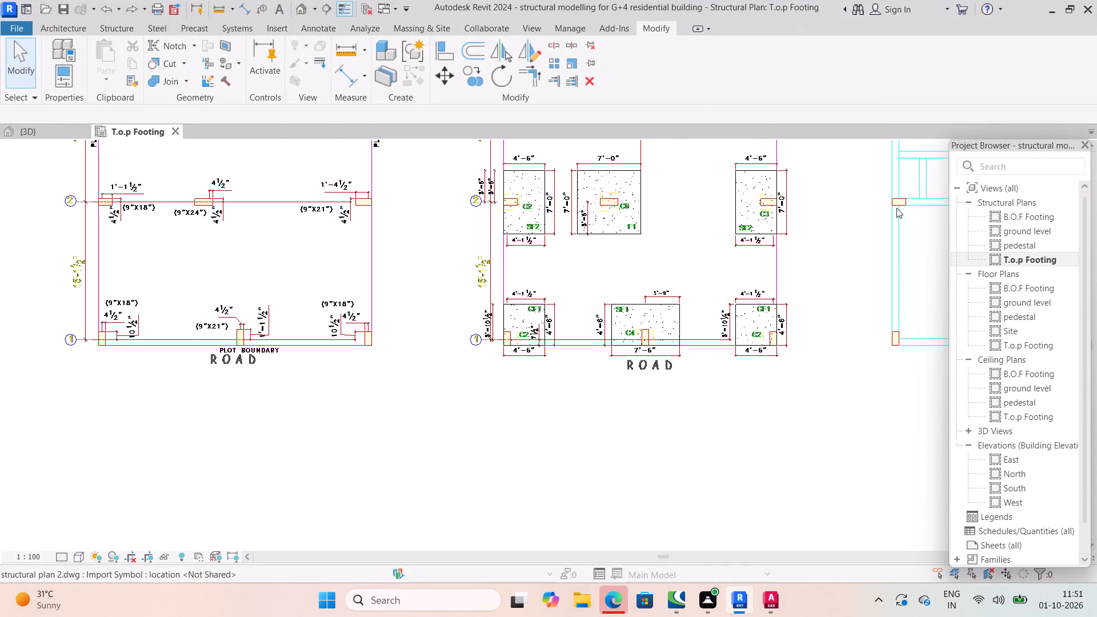
Select the imported structural plan 2.dwg, reopen the Properties palette and place it at the edge of the drawing area.
scroll(894, 209, "down", 4)
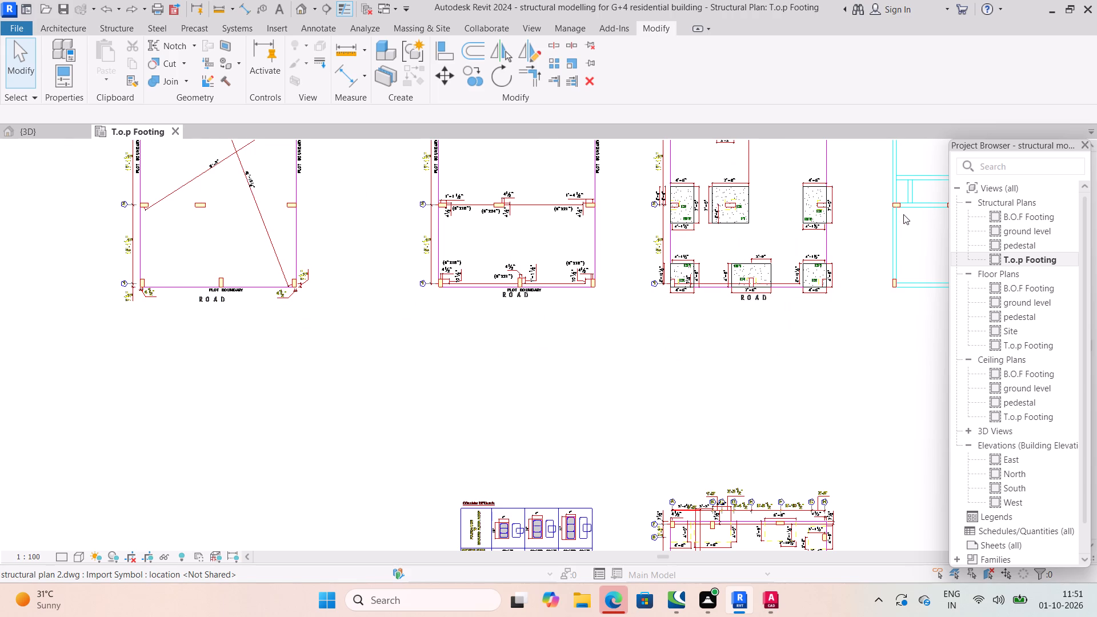
scroll(755, 249, "down", 3)
left_click(755, 253)
left_click(758, 258)
scroll(803, 233, "down", 1)
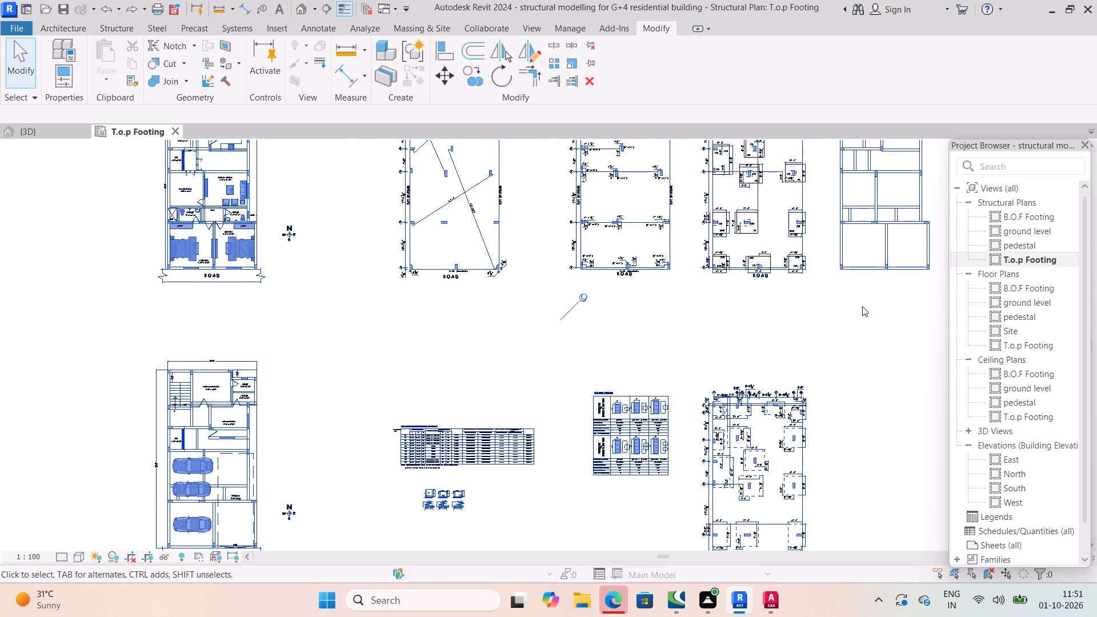
middle_click_drag(858, 335, 768, 382)
scroll(855, 338, "down", 1)
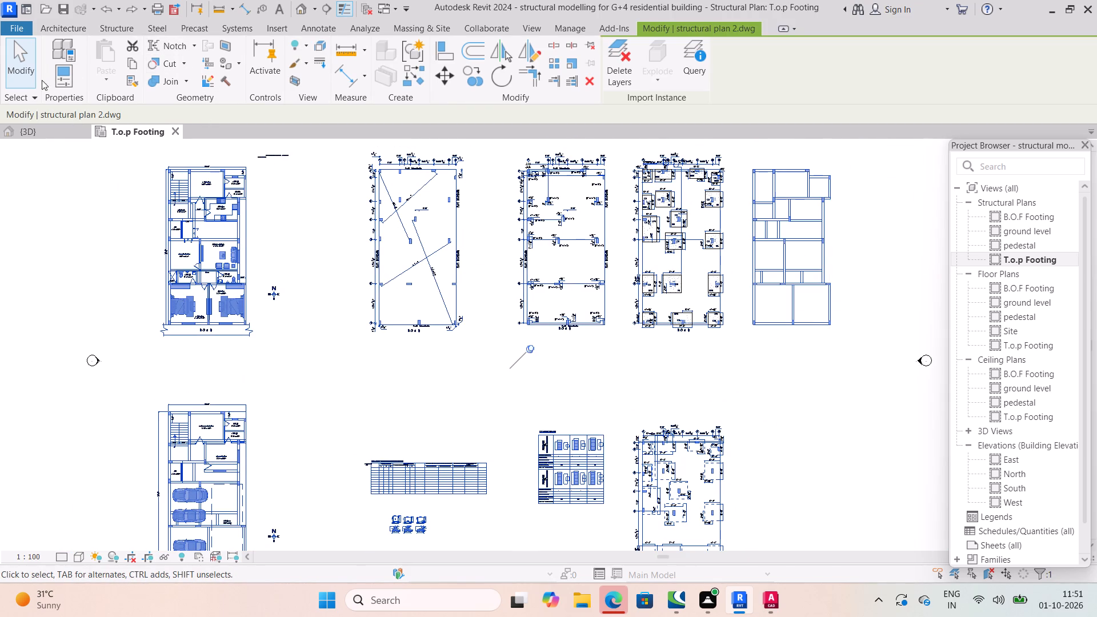
left_click(73, 79)
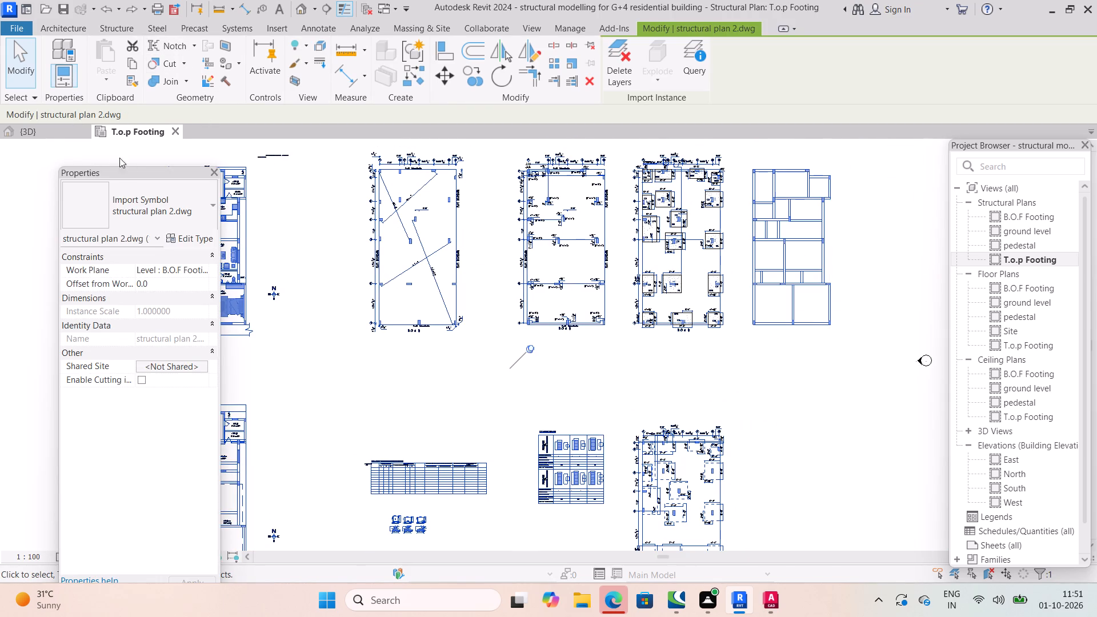
left_click_drag(147, 177, 90, 171)
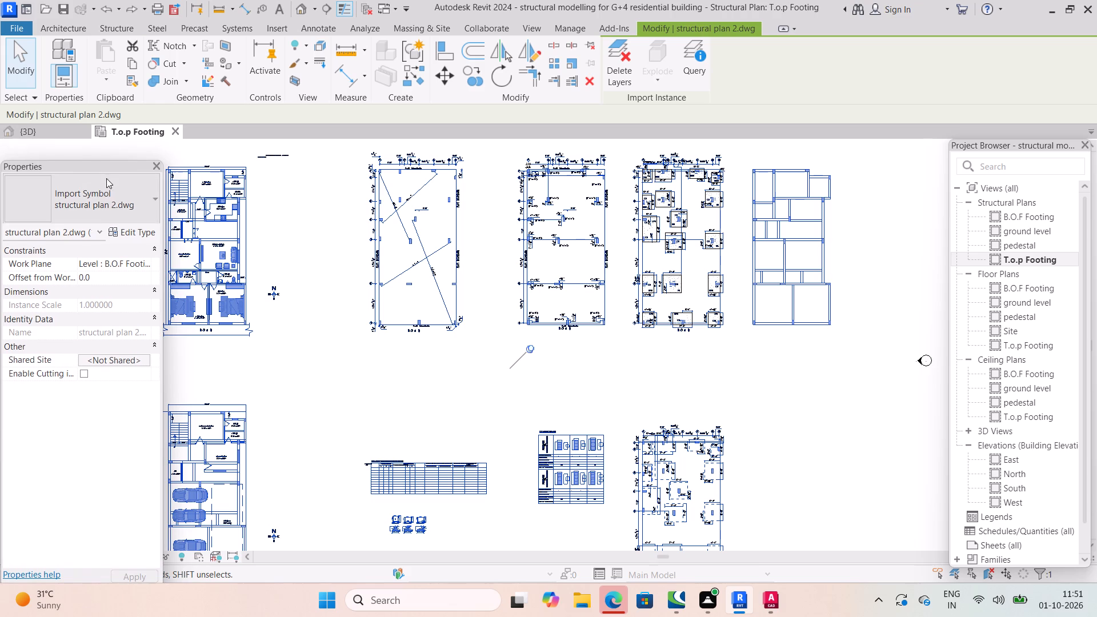
scroll(79, 156, "up", 1)
left_click_drag(112, 169, 113, 140)
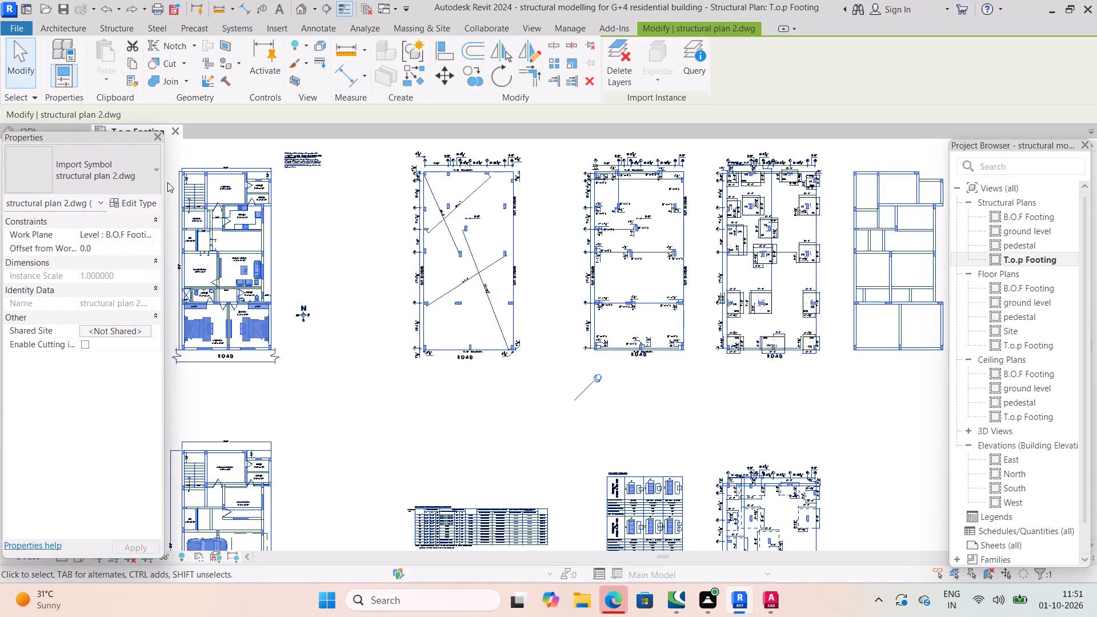
left_click_drag(104, 139, 86, 170)
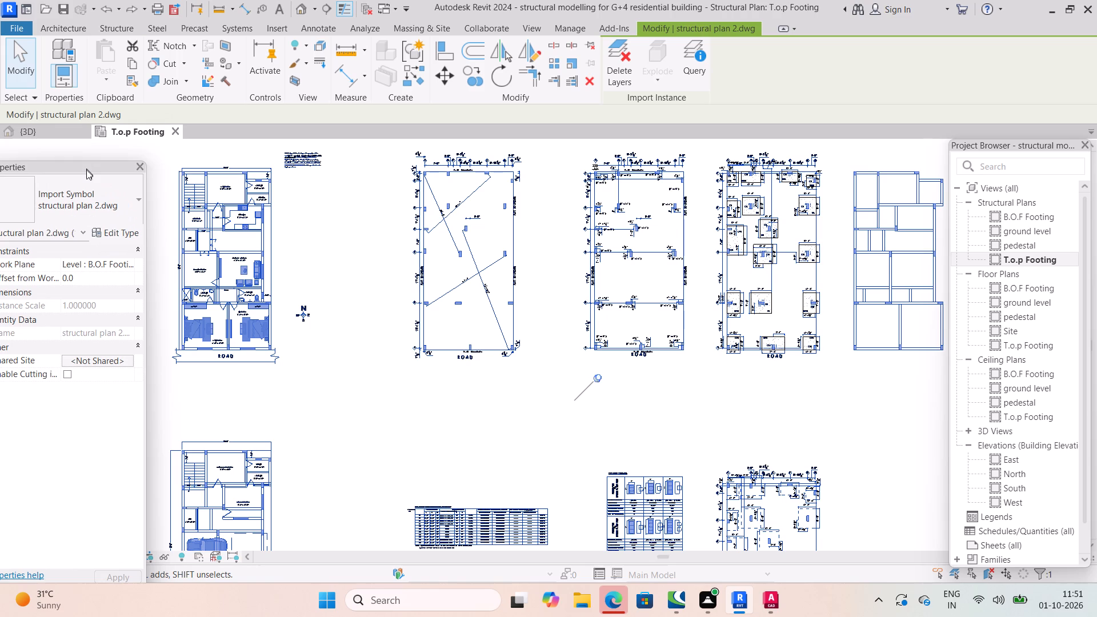
left_click_drag(86, 170, 86, 170)
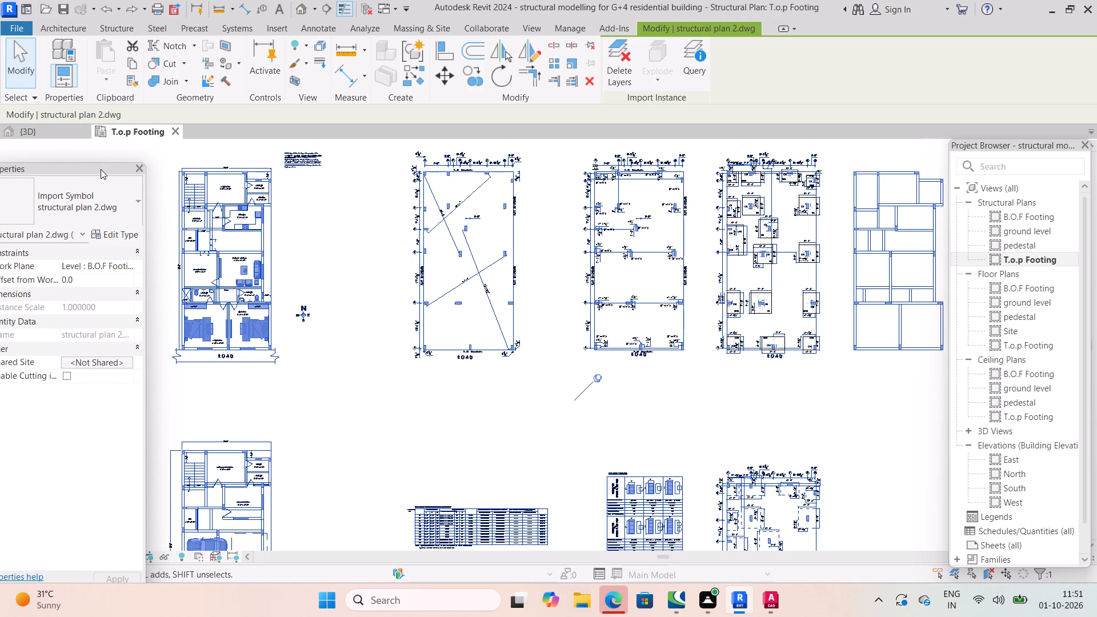
left_click_drag(101, 169, 129, 155)
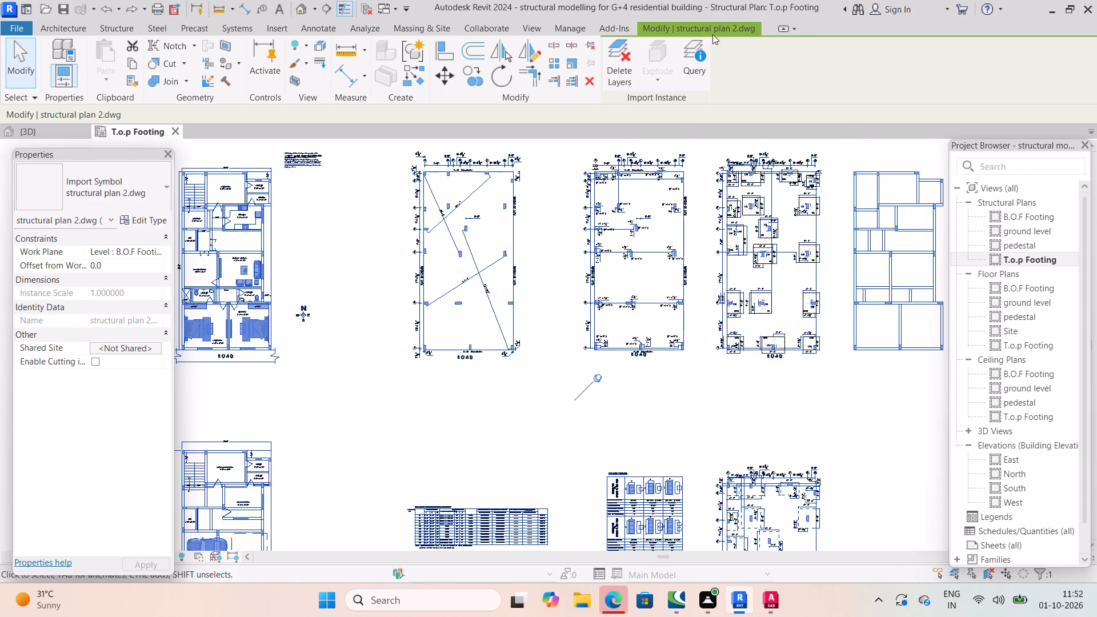
Check the footings in the 3D view and return to the T.o.p Footing structural plan.
left_click(1094, 134)
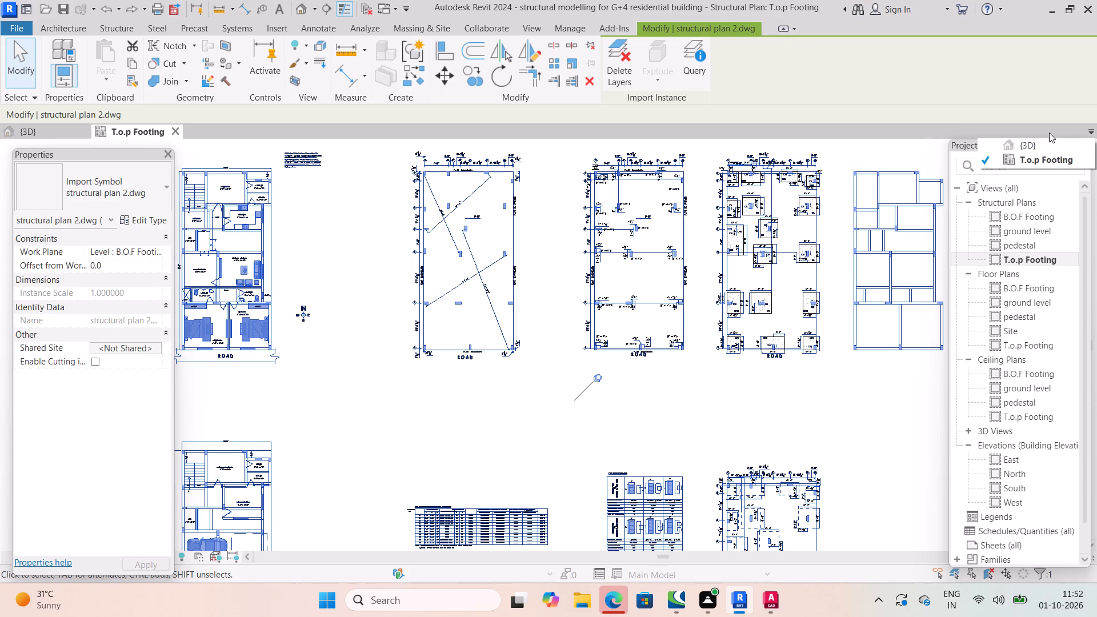
left_click(1043, 145)
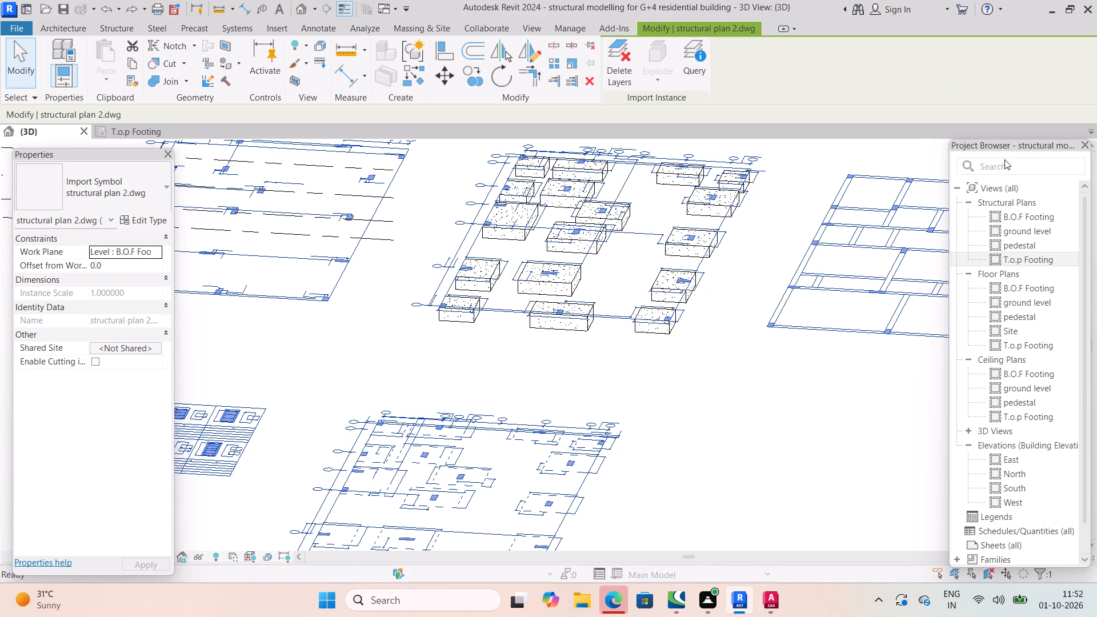
left_click(1093, 127)
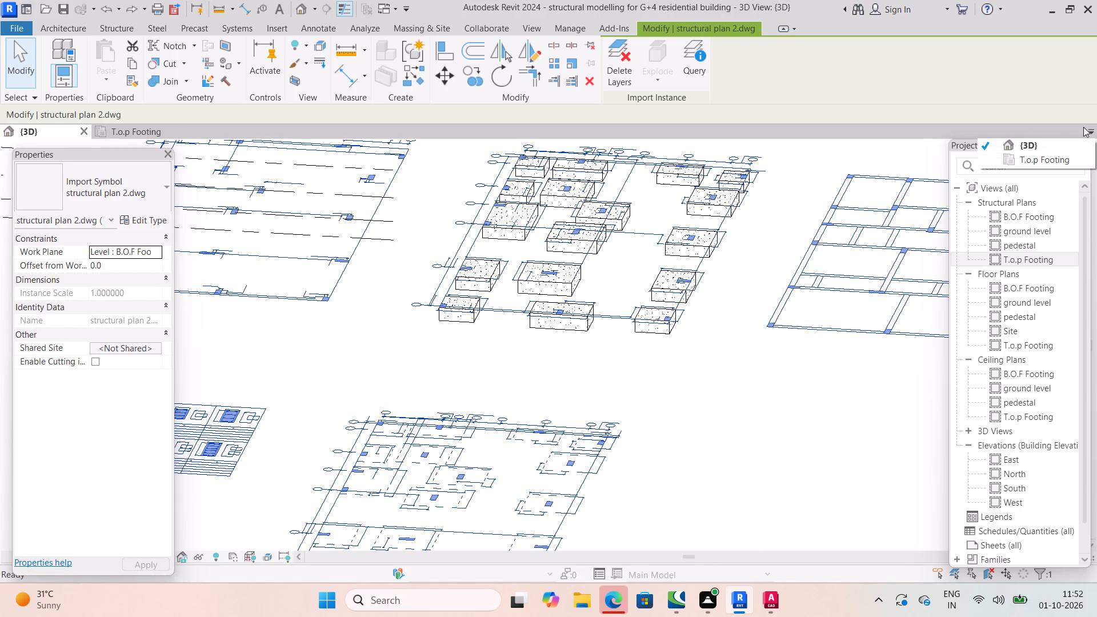
left_click(1064, 158)
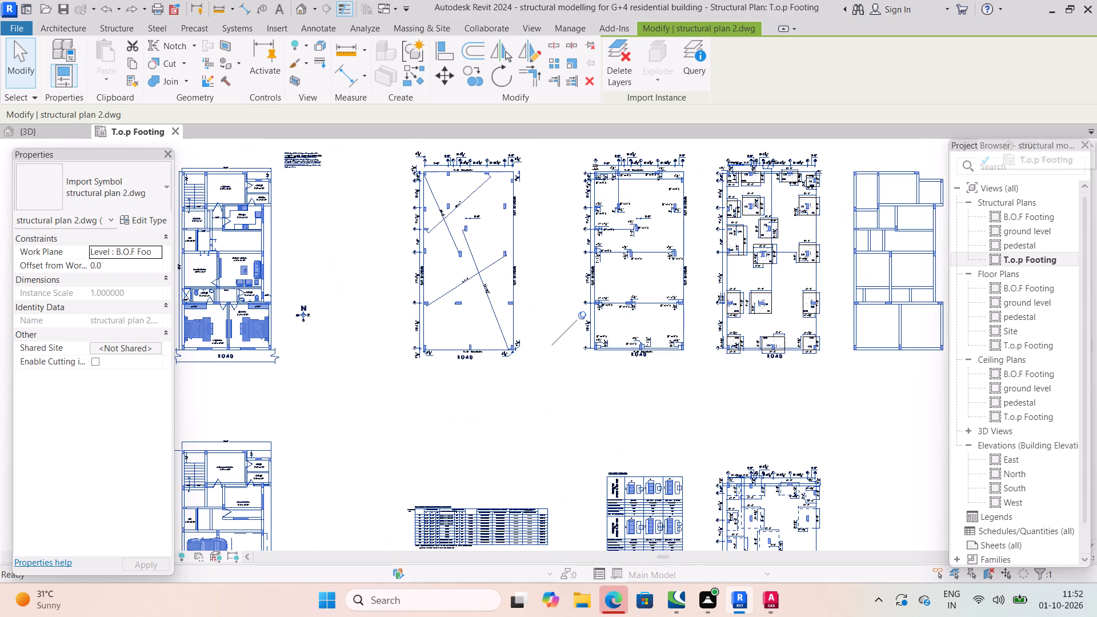
Deselect the imported drawing and examine the footing layout and the adjacent beam layout in the T.o.p Footing plan.
scroll(458, 235, "down", 4)
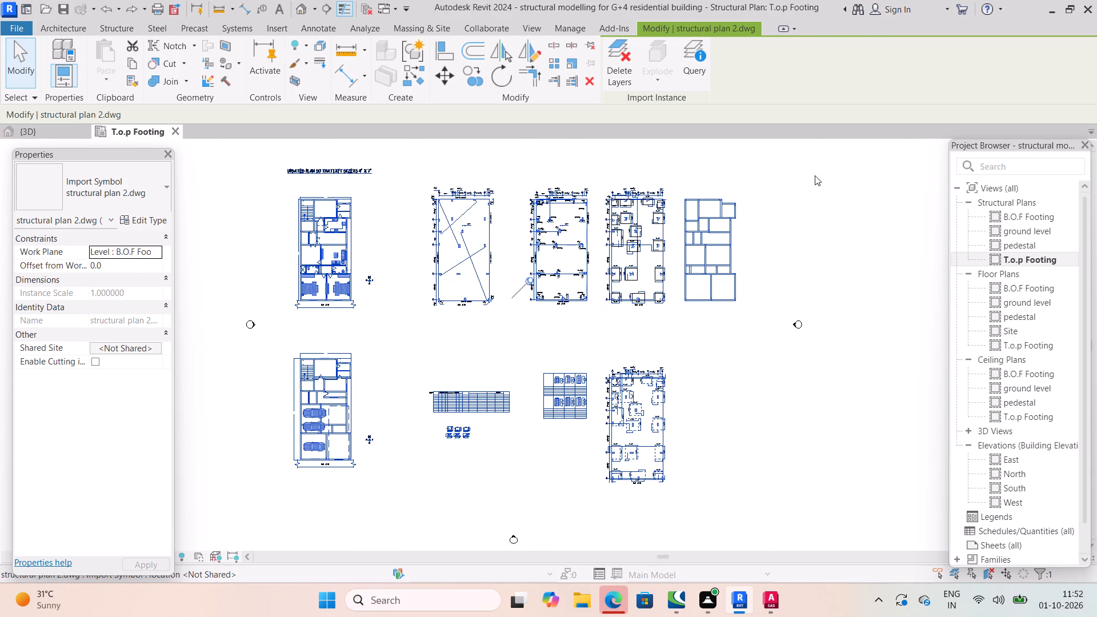
double_click(802, 81)
scroll(719, 120, "down", 2)
scroll(674, 265, "up", 3)
scroll(522, 242, "up", 1)
middle_click_drag(523, 245, 614, 305)
scroll(530, 257, "down", 2)
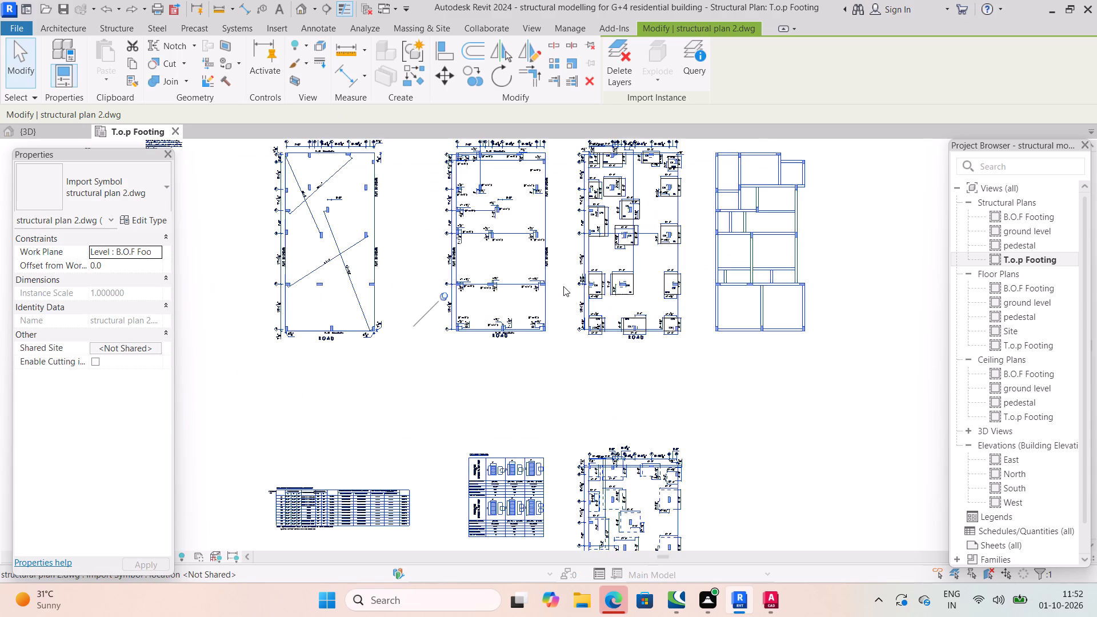
scroll(640, 287, "up", 3)
scroll(784, 299, "up", 3)
scroll(738, 297, "up", 1)
middle_click_drag(738, 297, 715, 306)
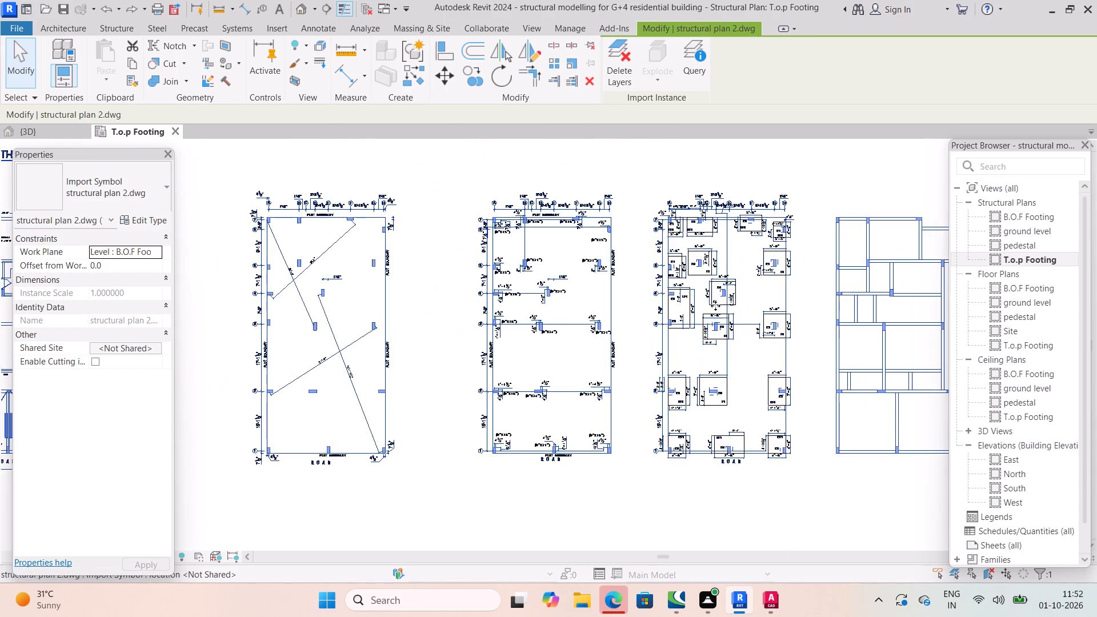
middle_click_drag(715, 306, 506, 310)
scroll(509, 309, "up", 1)
left_click(633, 170)
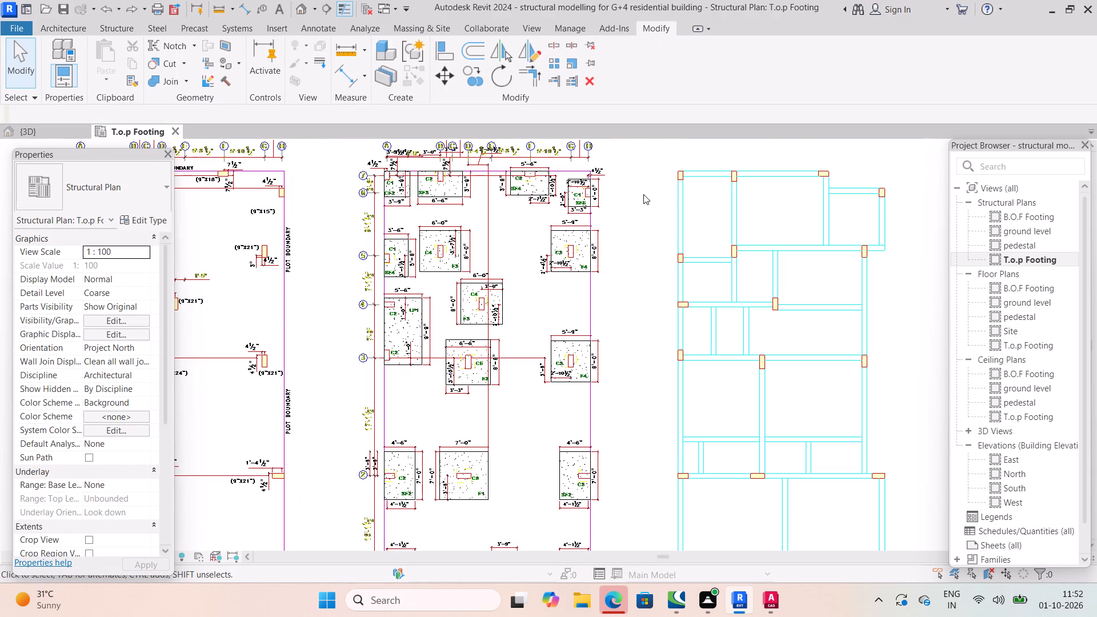
scroll(481, 213, "up", 2)
scroll(450, 249, "down", 2)
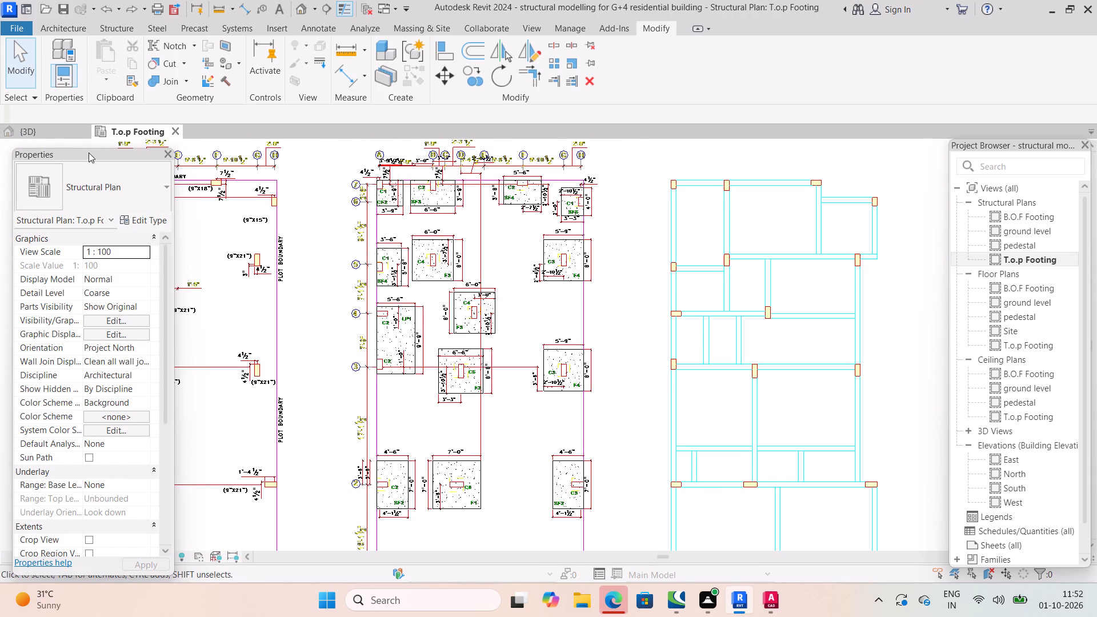
Move the floating Properties palette up and further toward the edge of the drawing area.
left_click_drag(88, 155, 72, 72)
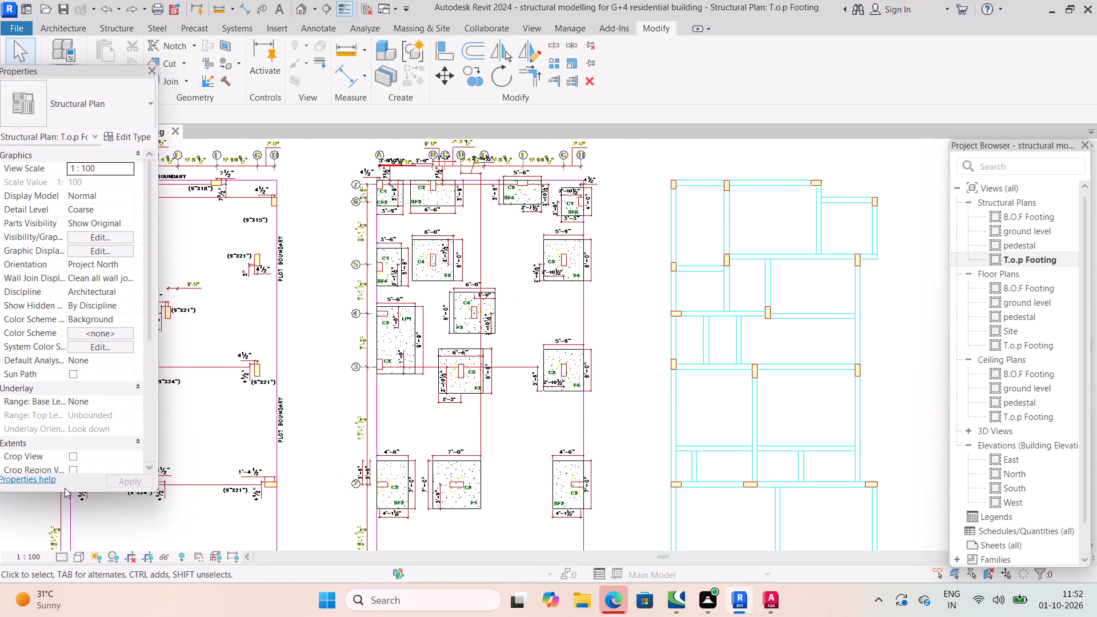
Set the T.o.p Footing plan's detail level to Fine and its visual style to Wireframe.
left_click(79, 554)
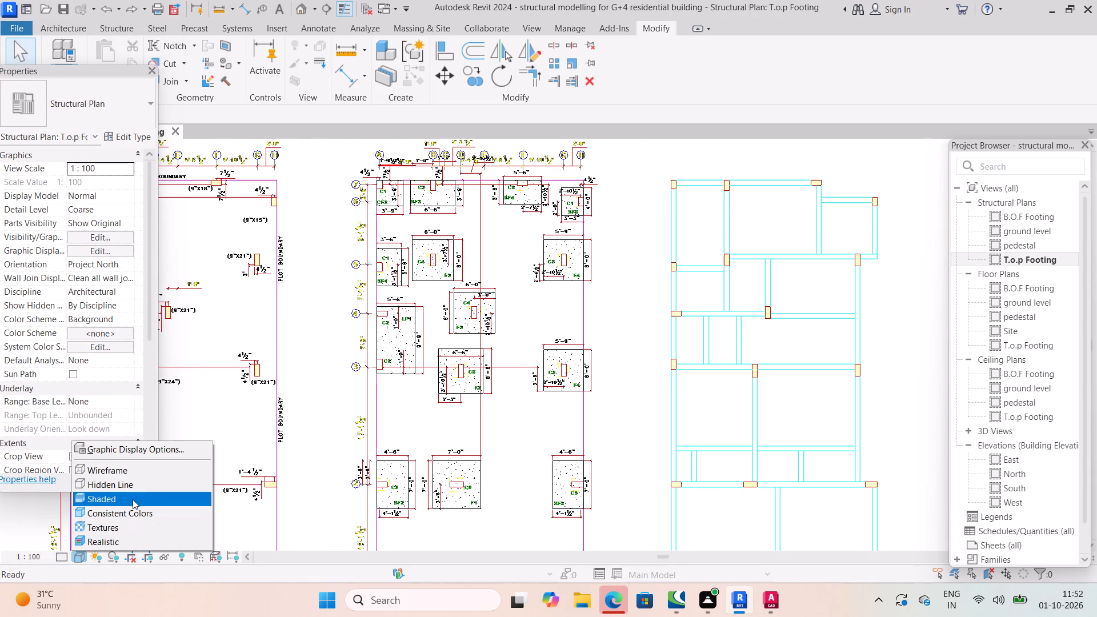
left_click(61, 560)
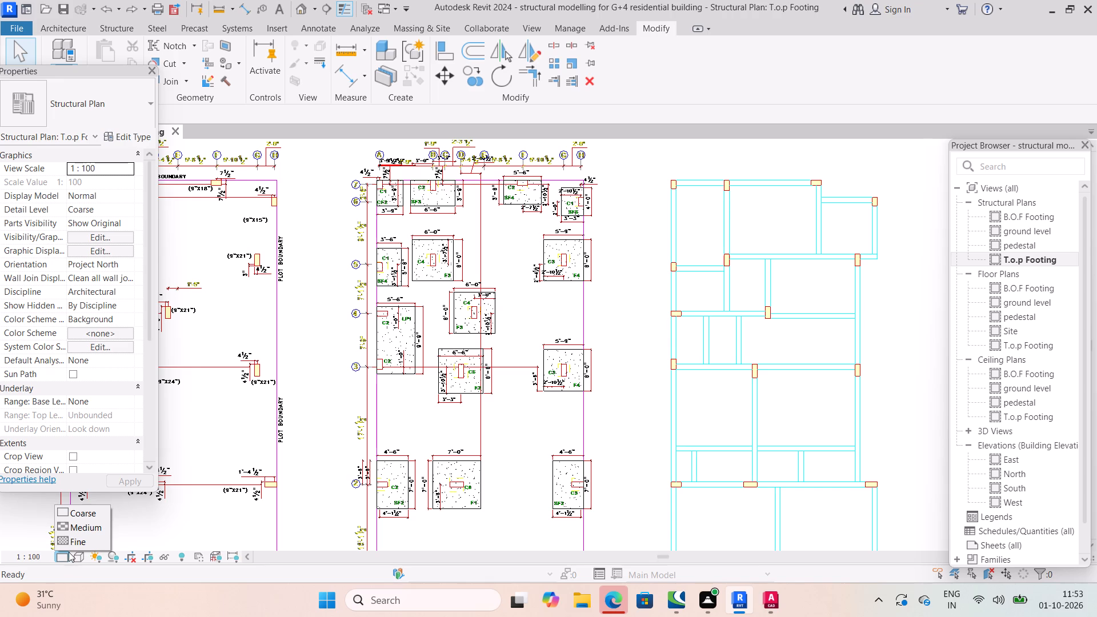
left_click(67, 560)
left_click(85, 539)
left_click(62, 556)
left_click(79, 544)
left_click(79, 553)
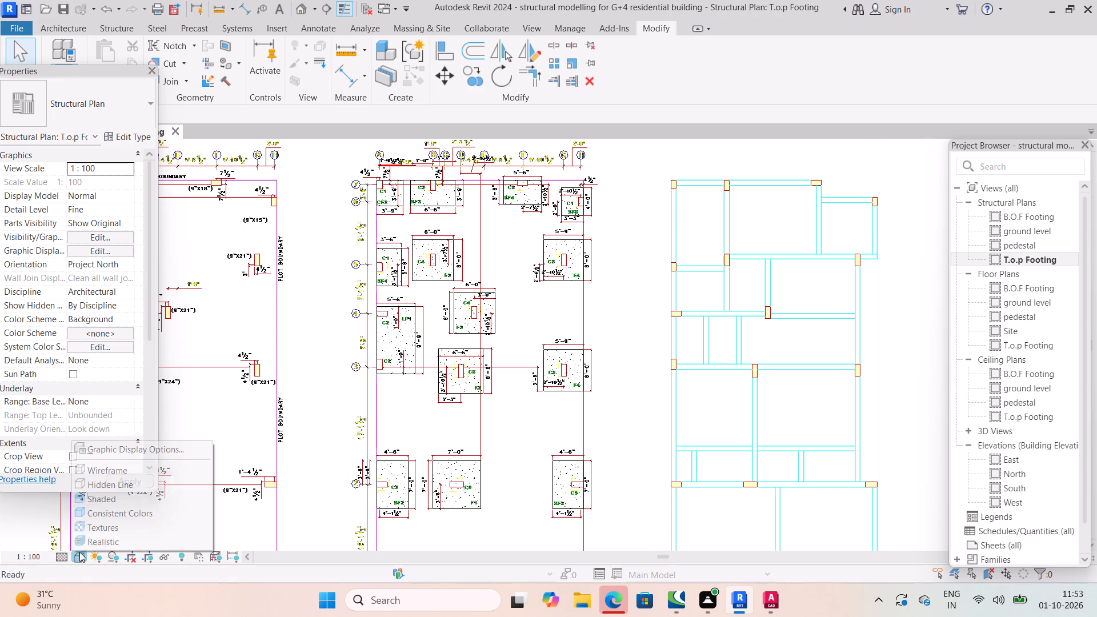
left_click(153, 471)
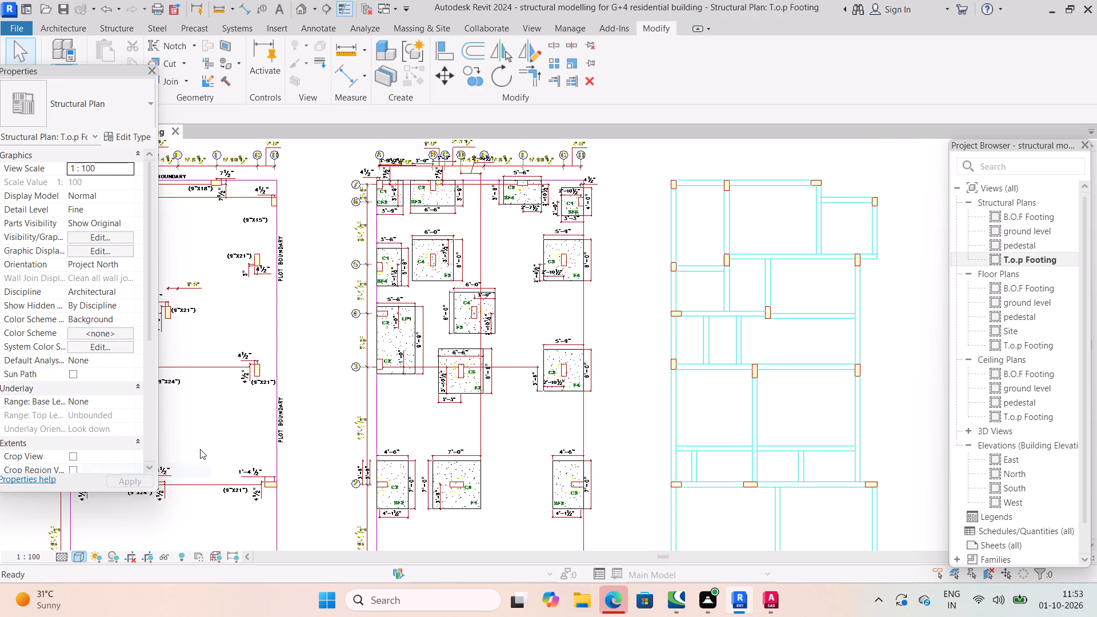
Examine the footing layout, the footing and column detail tables and the lower footing plan in the T.o.p Footing view.
scroll(469, 361, "up", 7)
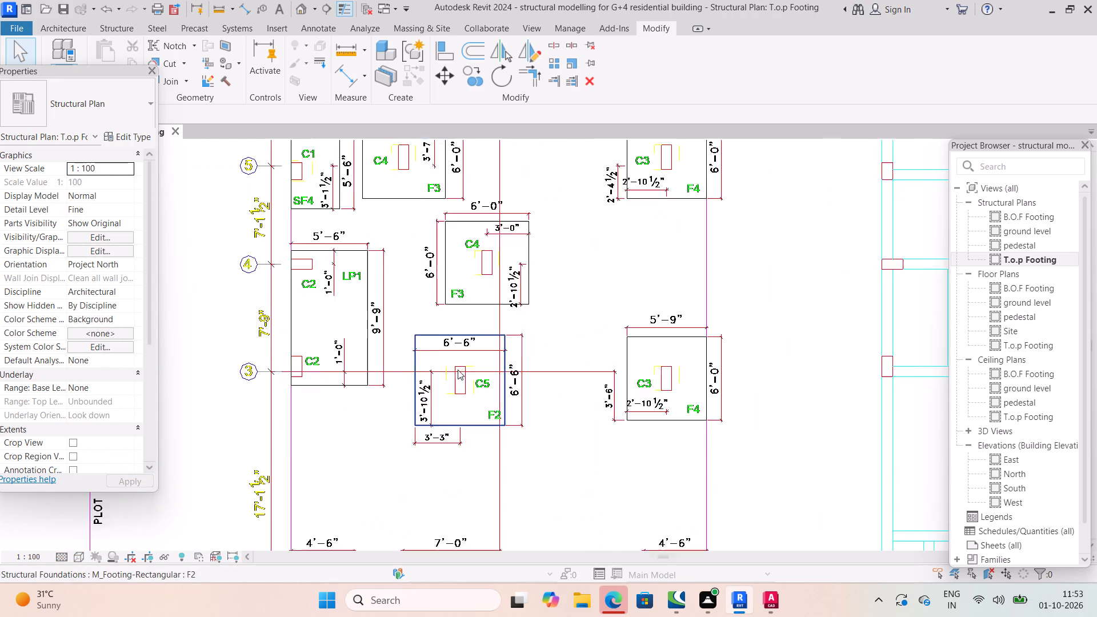
scroll(458, 374, "down", 17)
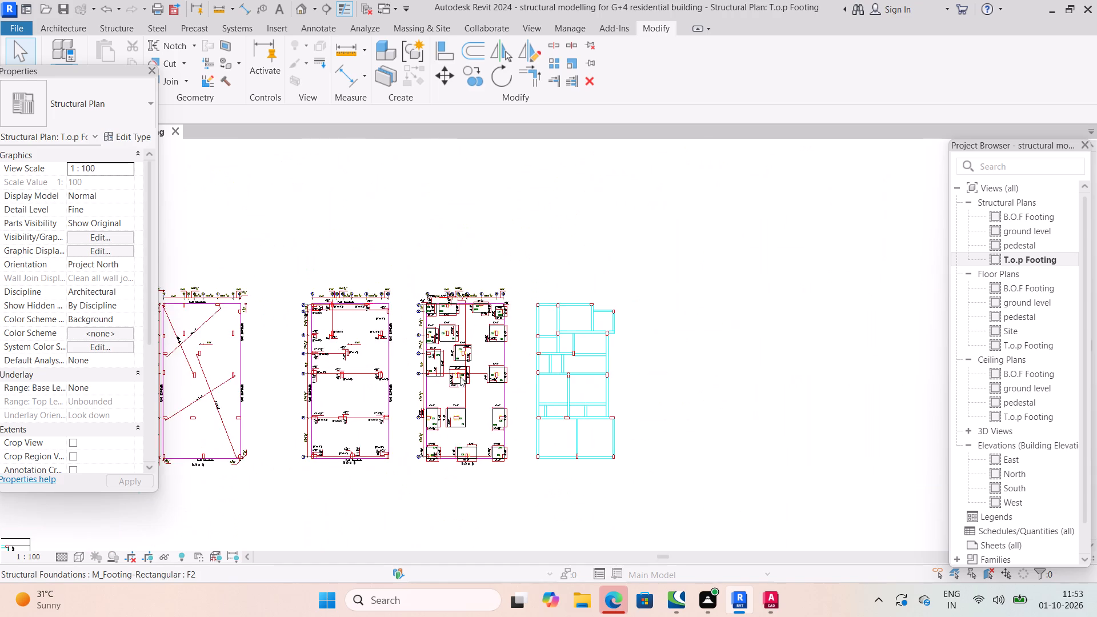
middle_click_drag(457, 514, 499, 365)
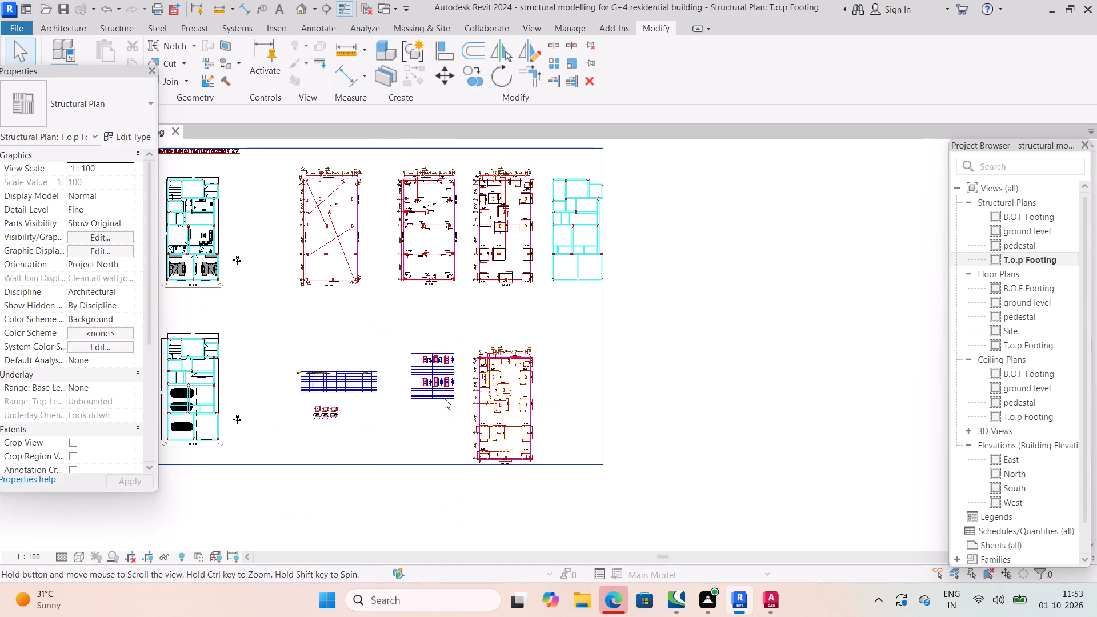
scroll(493, 298, "up", 3)
scroll(517, 376, "up", 3)
scroll(517, 368, "down", 8)
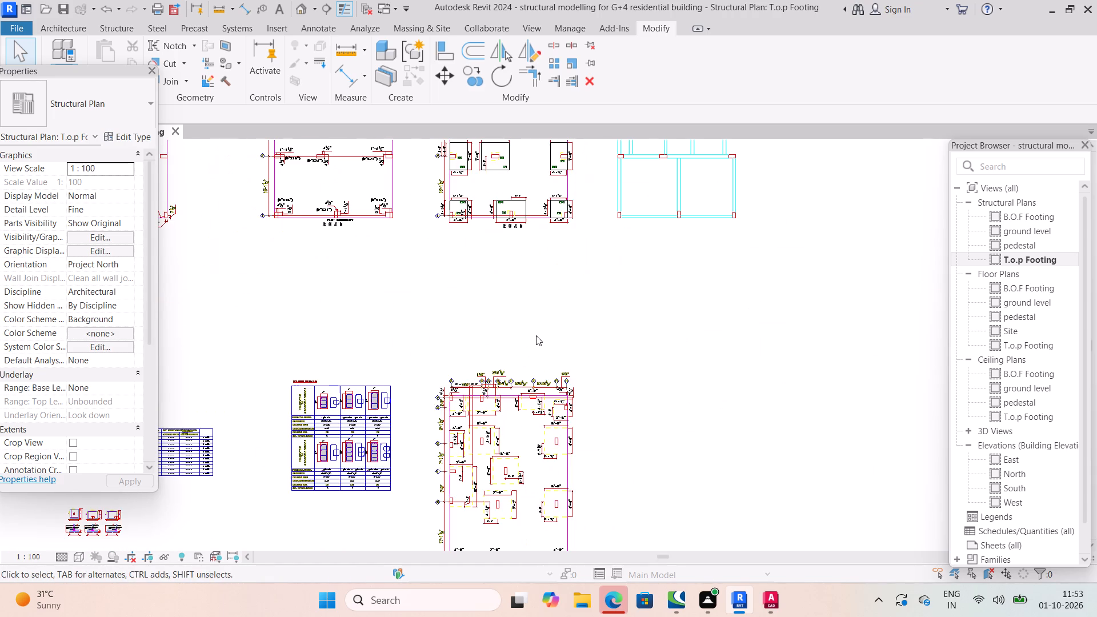
scroll(536, 335, "down", 4)
scroll(465, 331, "up", 6)
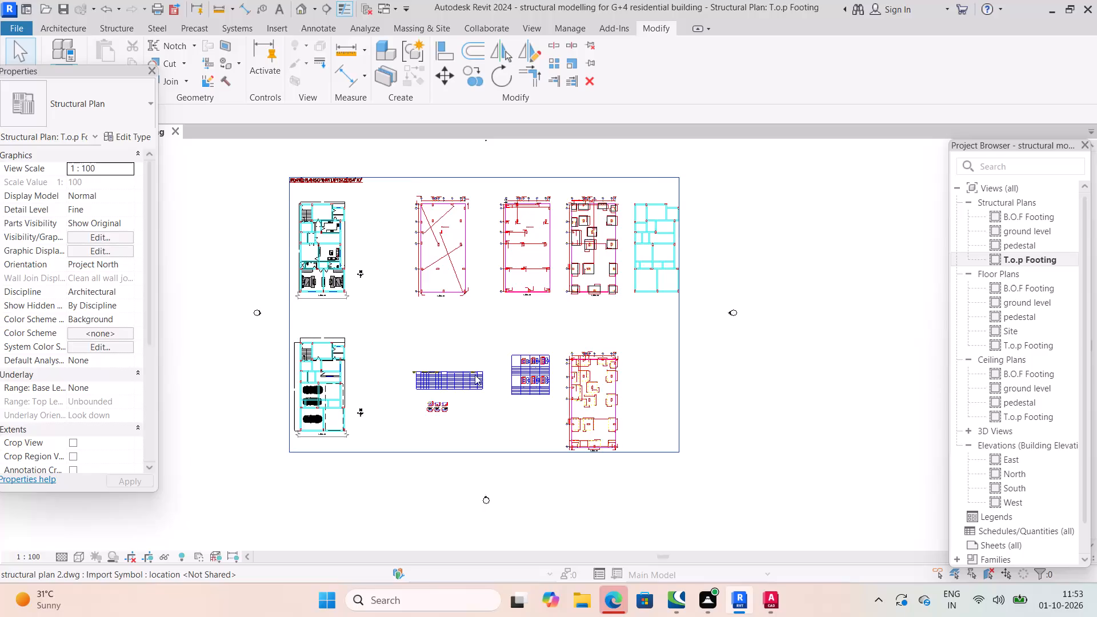
scroll(483, 371, "up", 3)
scroll(535, 375, "up", 4)
middle_click_drag(559, 306, 519, 353)
scroll(550, 310, "down", 1)
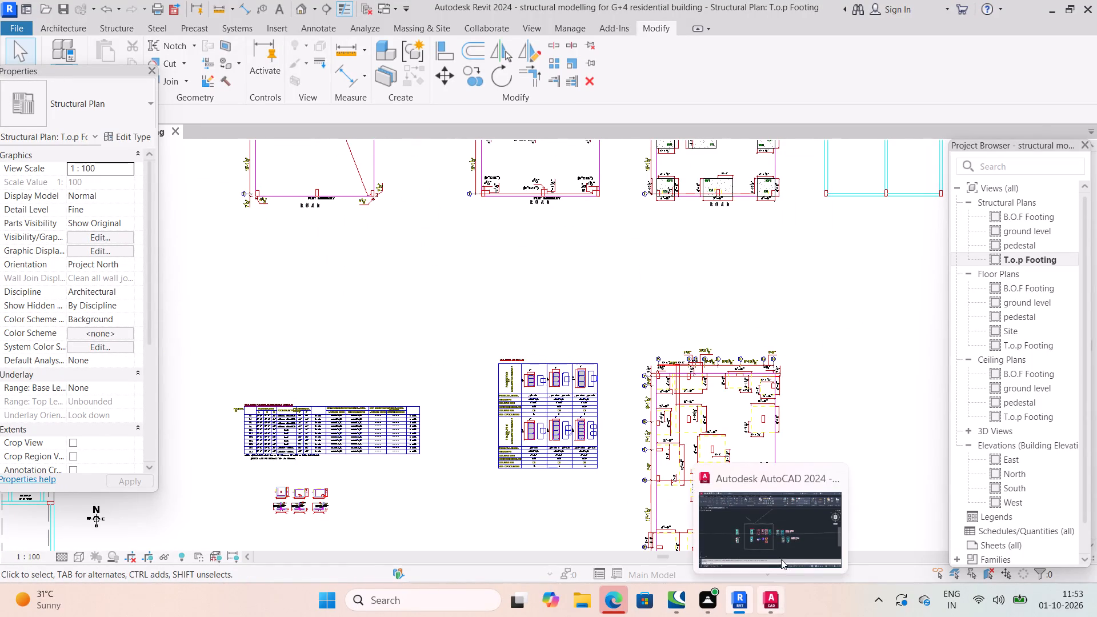
Switch to AutoCAD and examine the footing layout in TYPICAL FLOOR DETAILS.dwg, selecting the column hatch at C1 near grid 7.
left_click(776, 529)
scroll(469, 340, "up", 3)
scroll(558, 356, "up", 3)
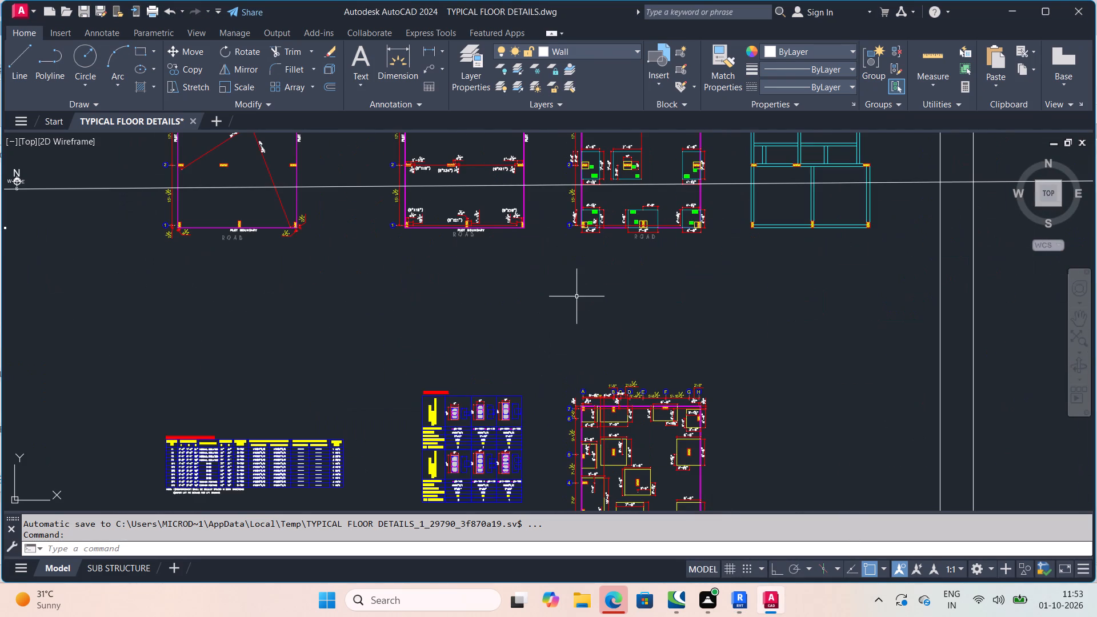
scroll(588, 266, "up", 5)
middle_click_drag(587, 220, 475, 519)
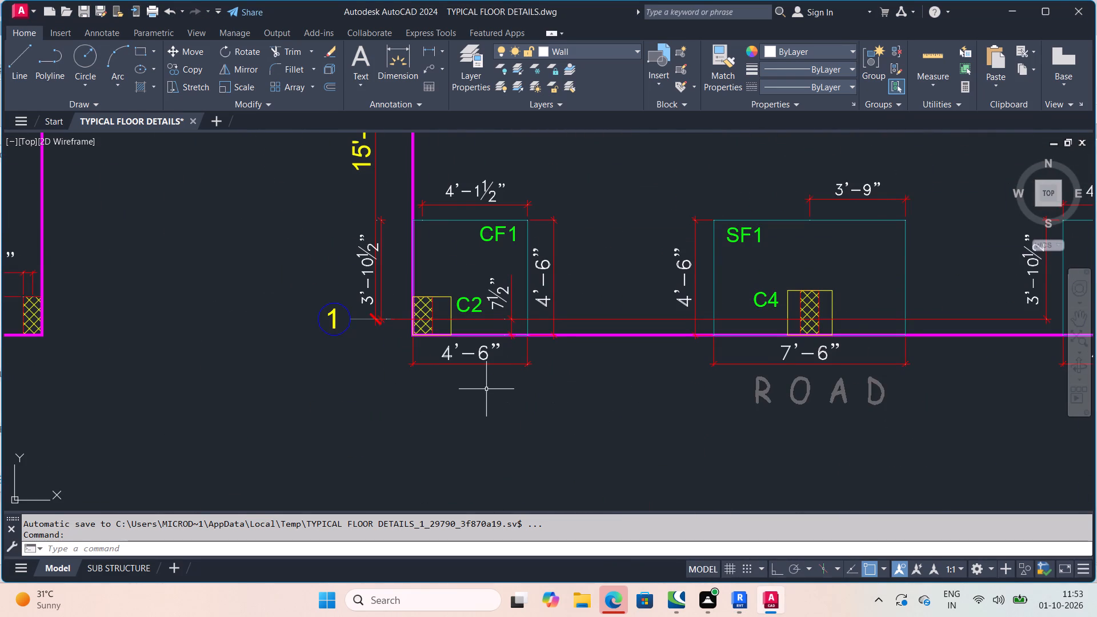
scroll(431, 305, "up", 3)
scroll(445, 320, "down", 3)
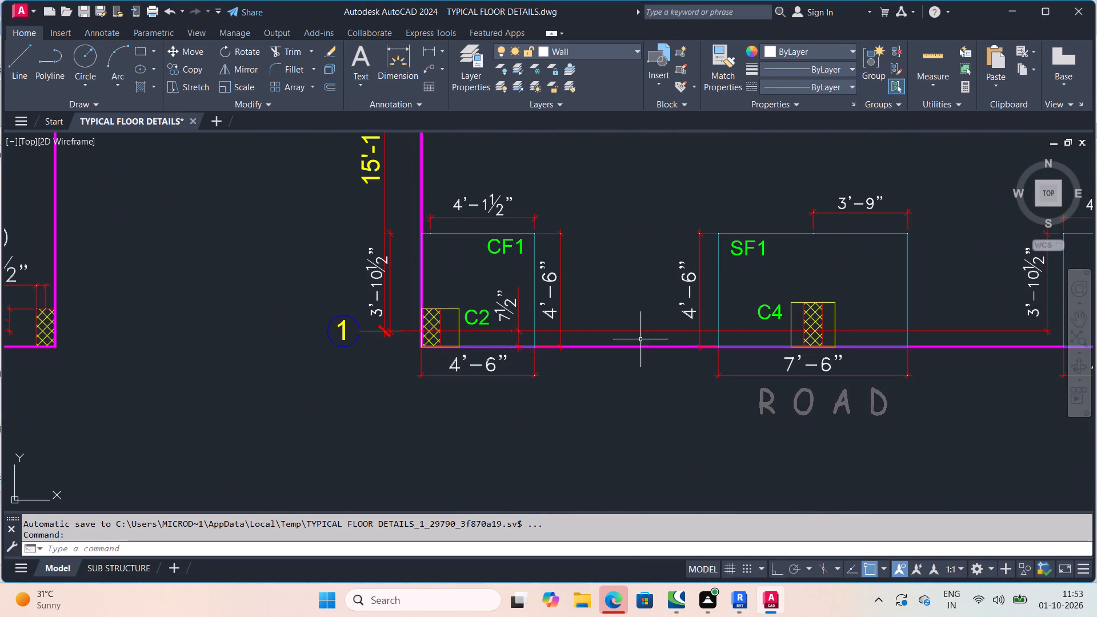
scroll(674, 356, "down", 4)
middle_click_drag(674, 357, 655, 390)
scroll(636, 177, "up", 3)
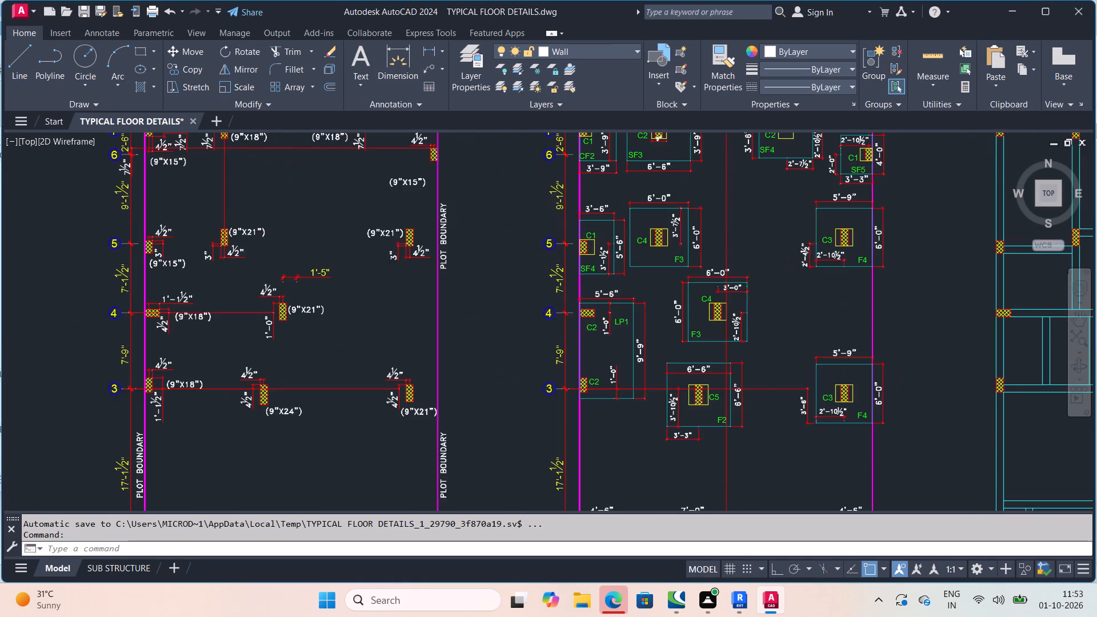
middle_click_drag(621, 191, 619, 318)
scroll(568, 212, "up", 3)
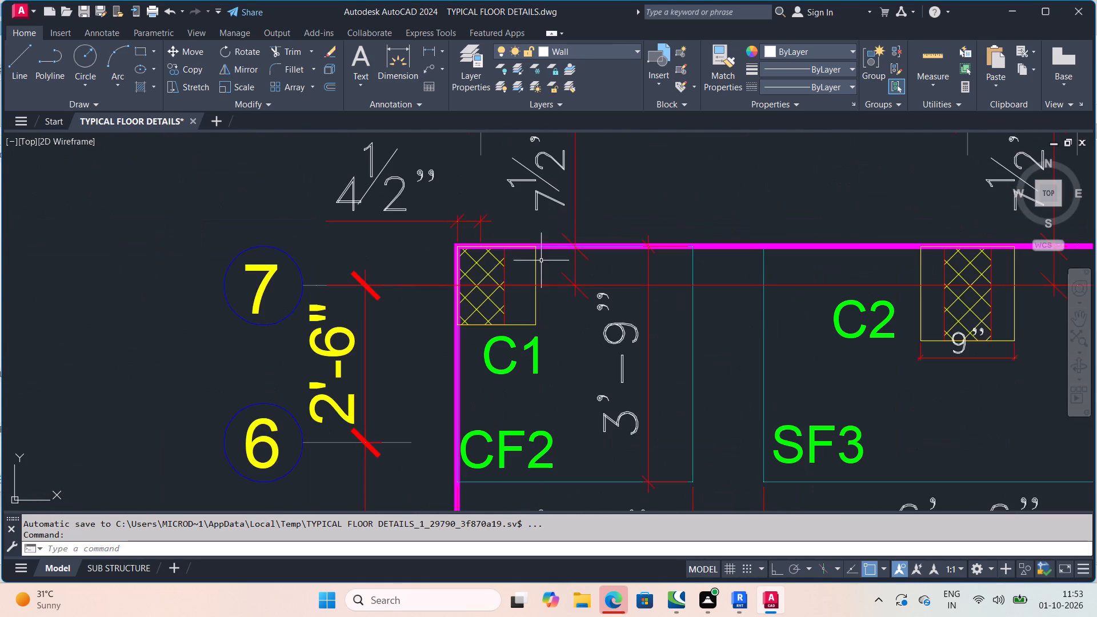
scroll(536, 280, "up", 3)
scroll(536, 281, "down", 2)
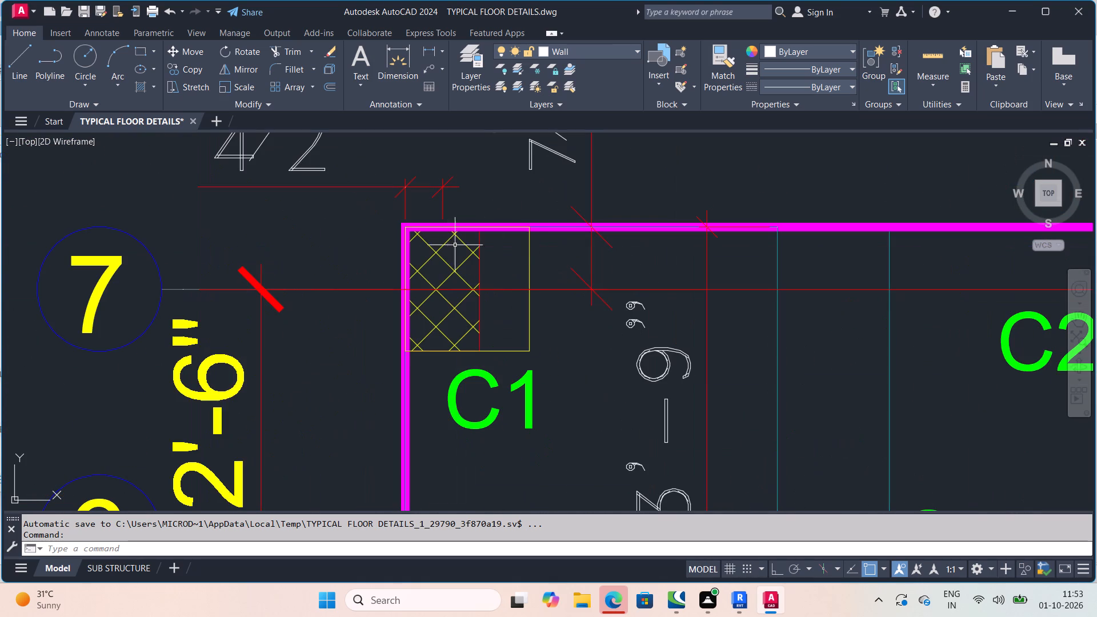
left_click(481, 255)
scroll(523, 284, "down", 3)
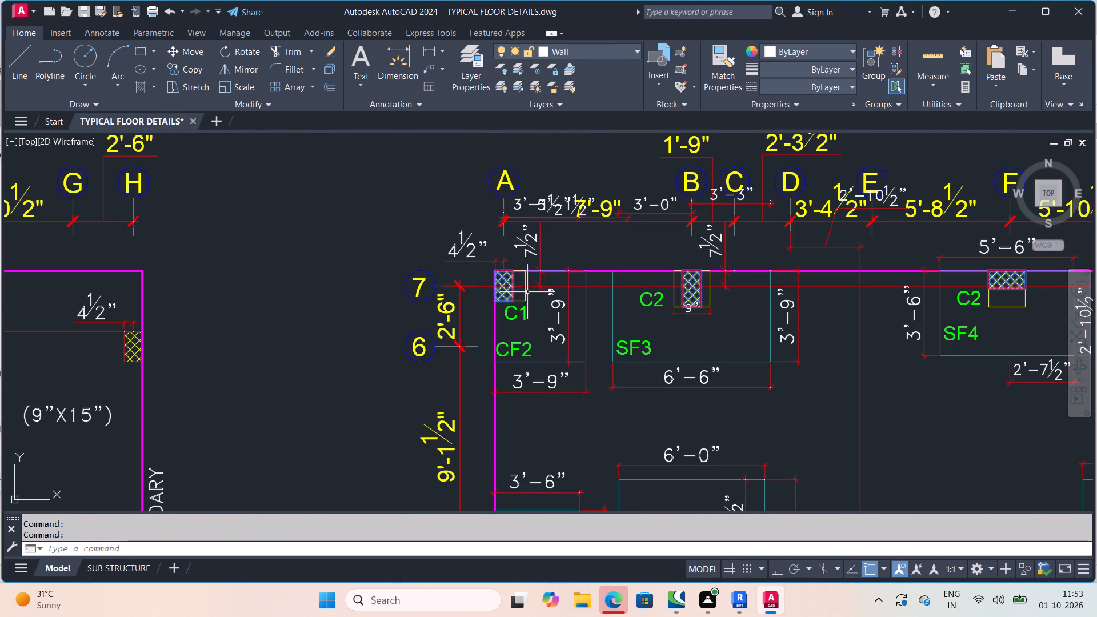
scroll(528, 293, "up", 3)
middle_click_drag(528, 293, 533, 331)
scroll(531, 310, "down", 6)
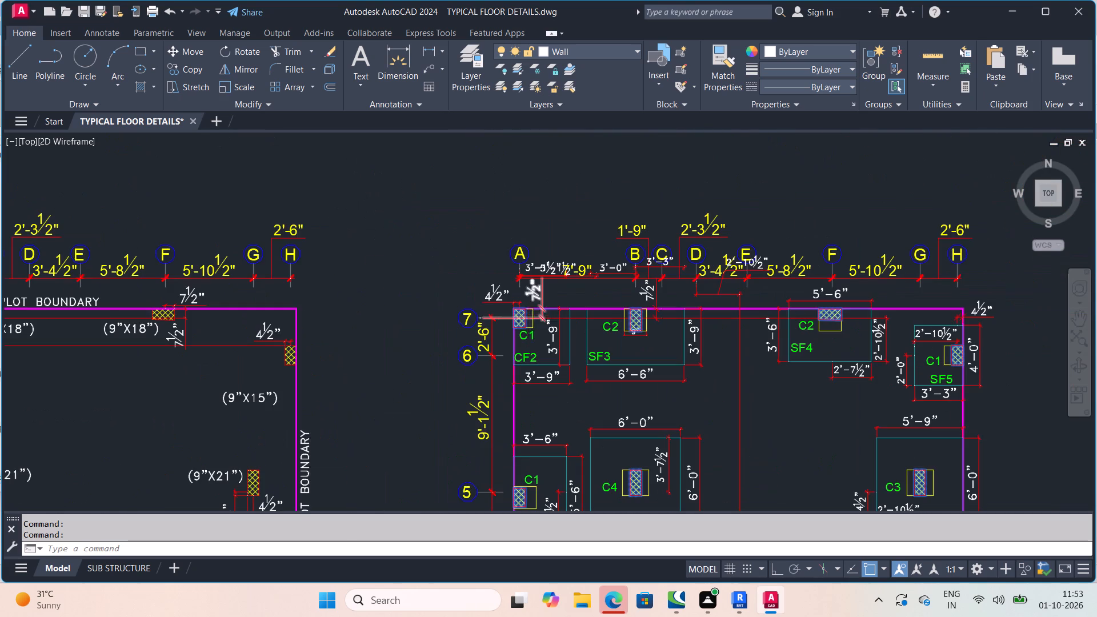
scroll(527, 316, "down", 1)
scroll(676, 363, "down", 2)
middle_click_drag(674, 362, 539, 217)
scroll(542, 358, "down", 3)
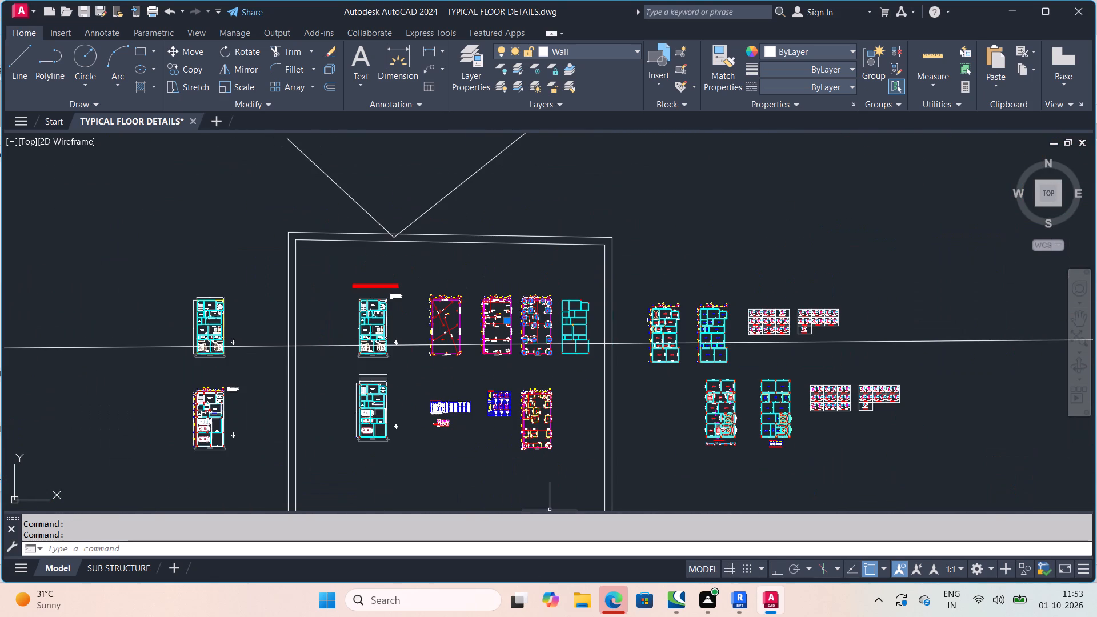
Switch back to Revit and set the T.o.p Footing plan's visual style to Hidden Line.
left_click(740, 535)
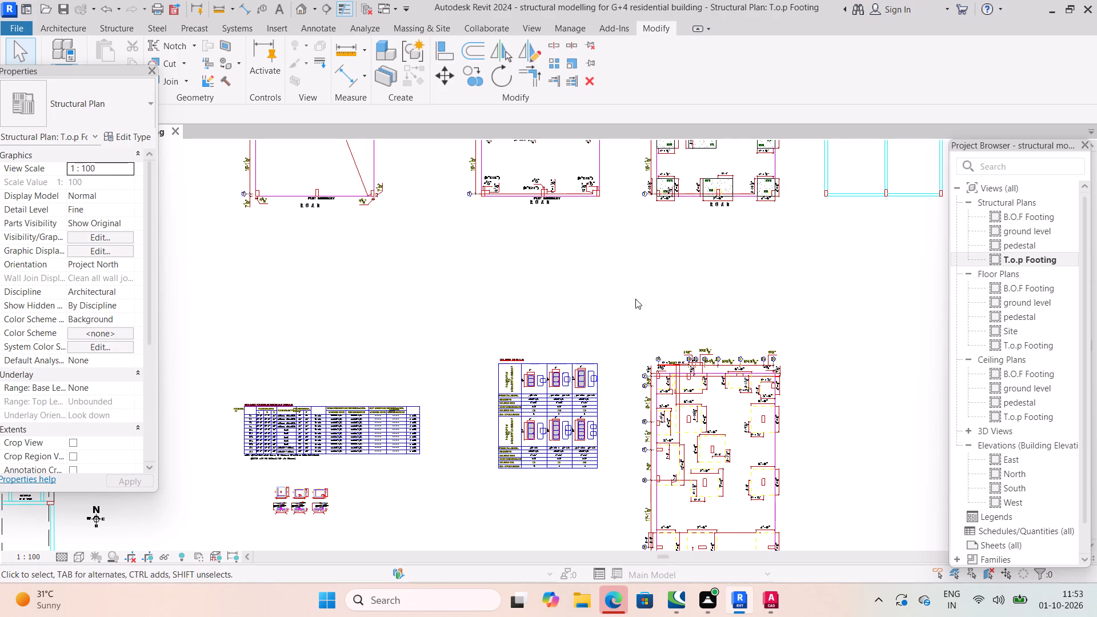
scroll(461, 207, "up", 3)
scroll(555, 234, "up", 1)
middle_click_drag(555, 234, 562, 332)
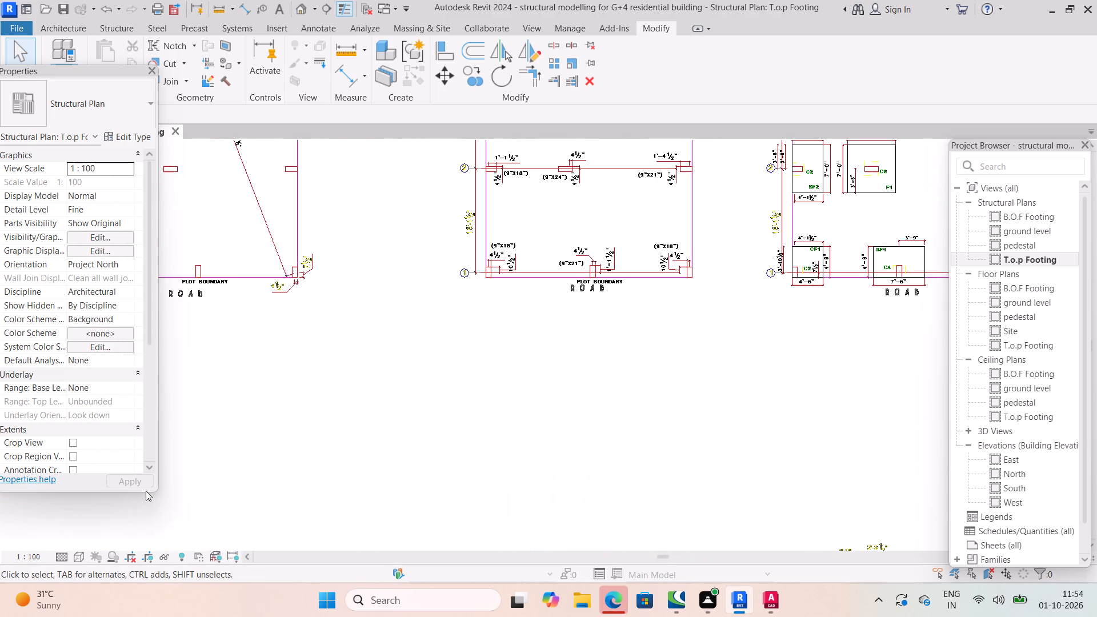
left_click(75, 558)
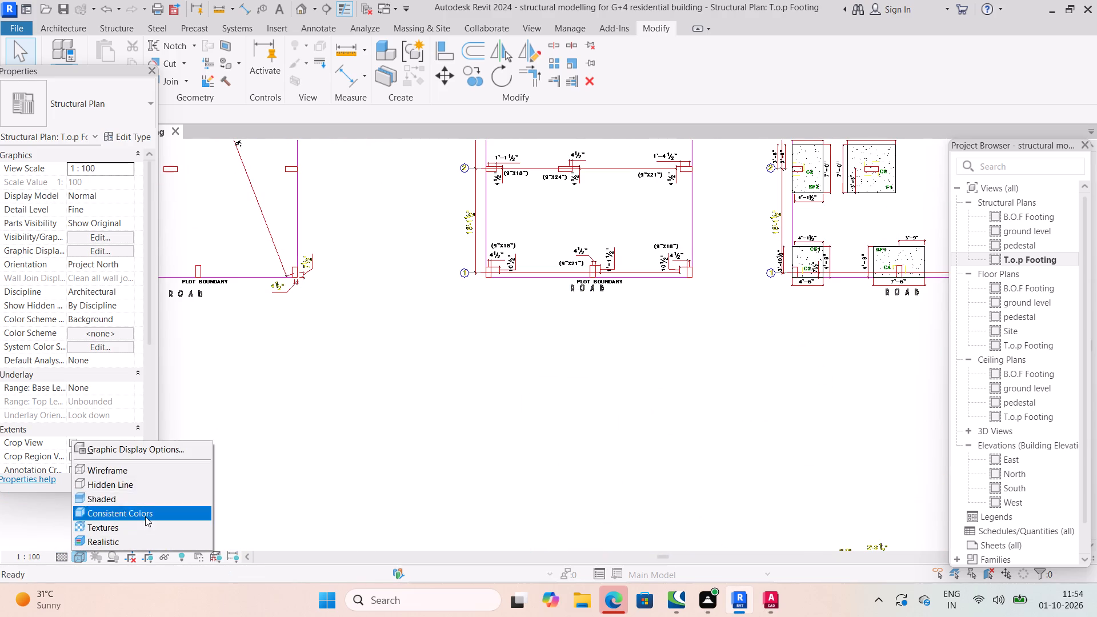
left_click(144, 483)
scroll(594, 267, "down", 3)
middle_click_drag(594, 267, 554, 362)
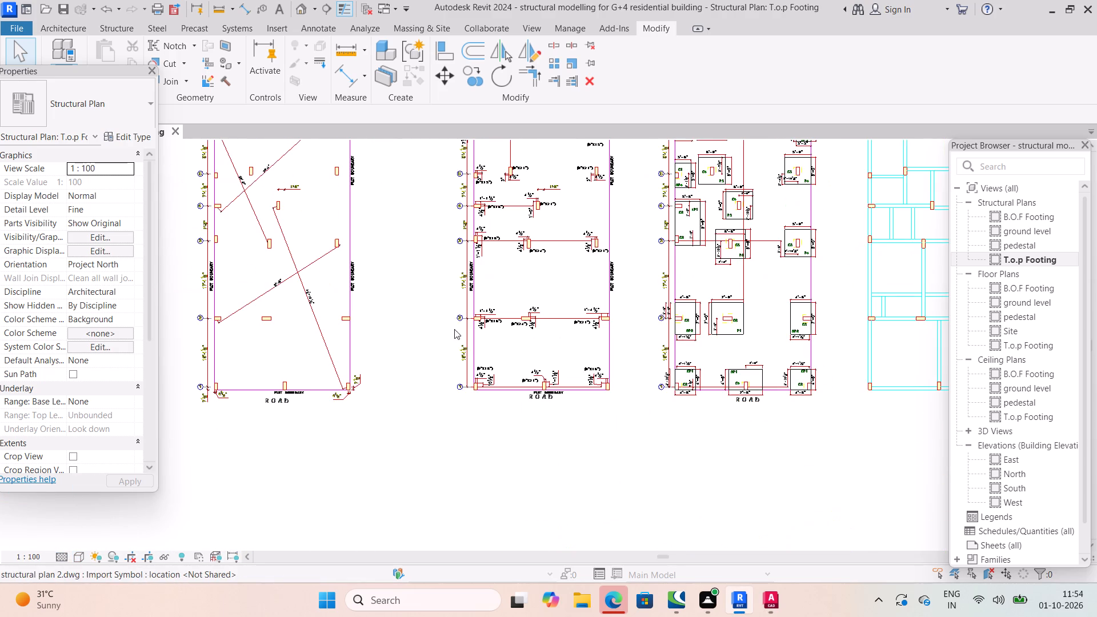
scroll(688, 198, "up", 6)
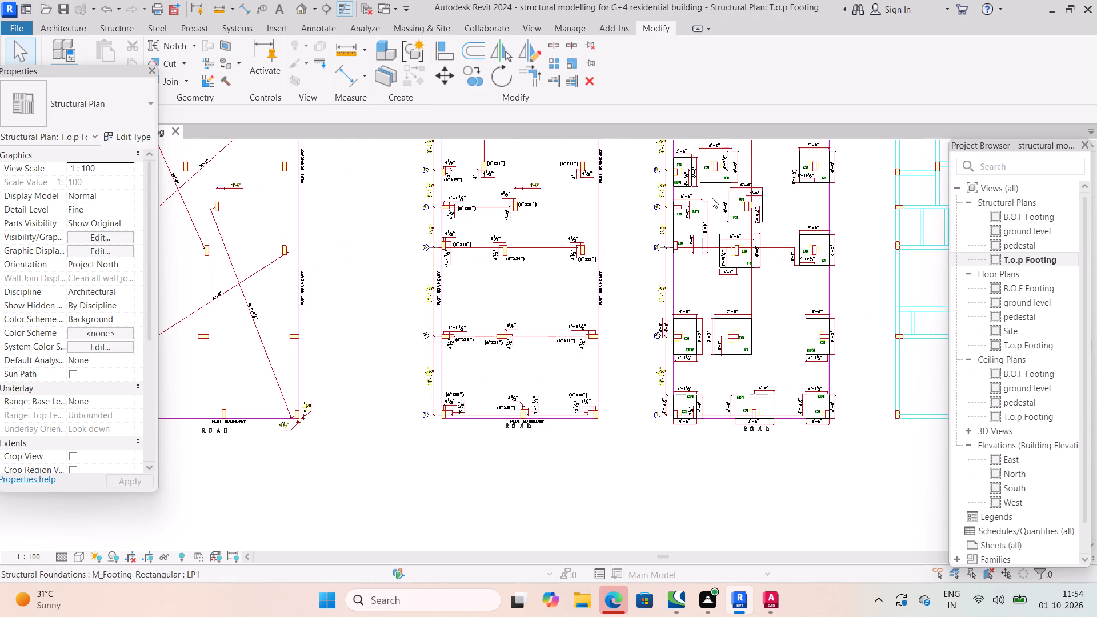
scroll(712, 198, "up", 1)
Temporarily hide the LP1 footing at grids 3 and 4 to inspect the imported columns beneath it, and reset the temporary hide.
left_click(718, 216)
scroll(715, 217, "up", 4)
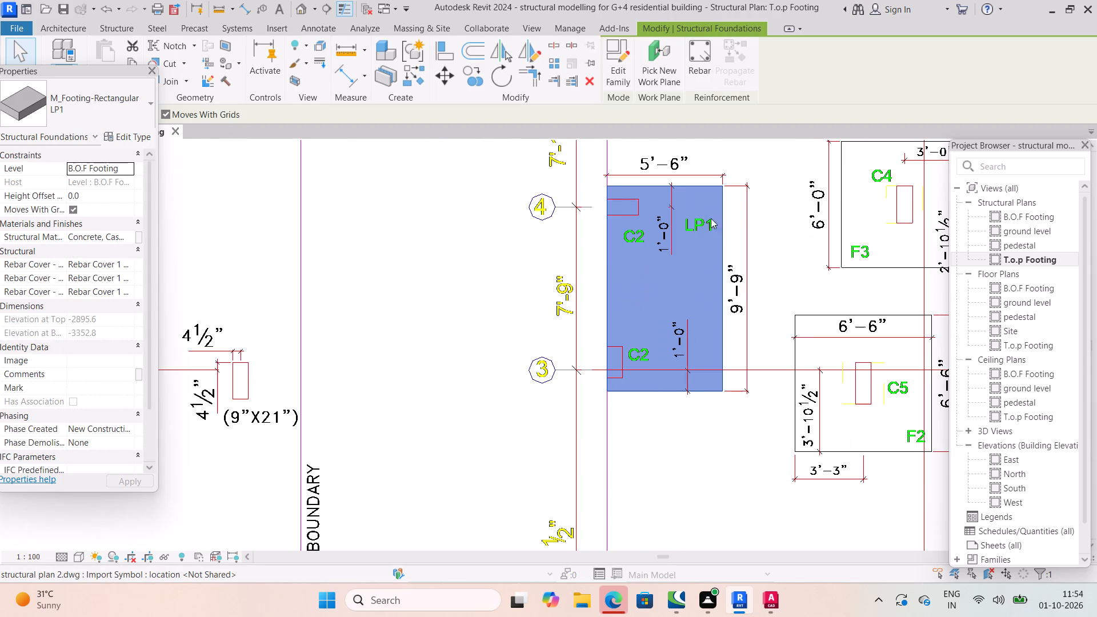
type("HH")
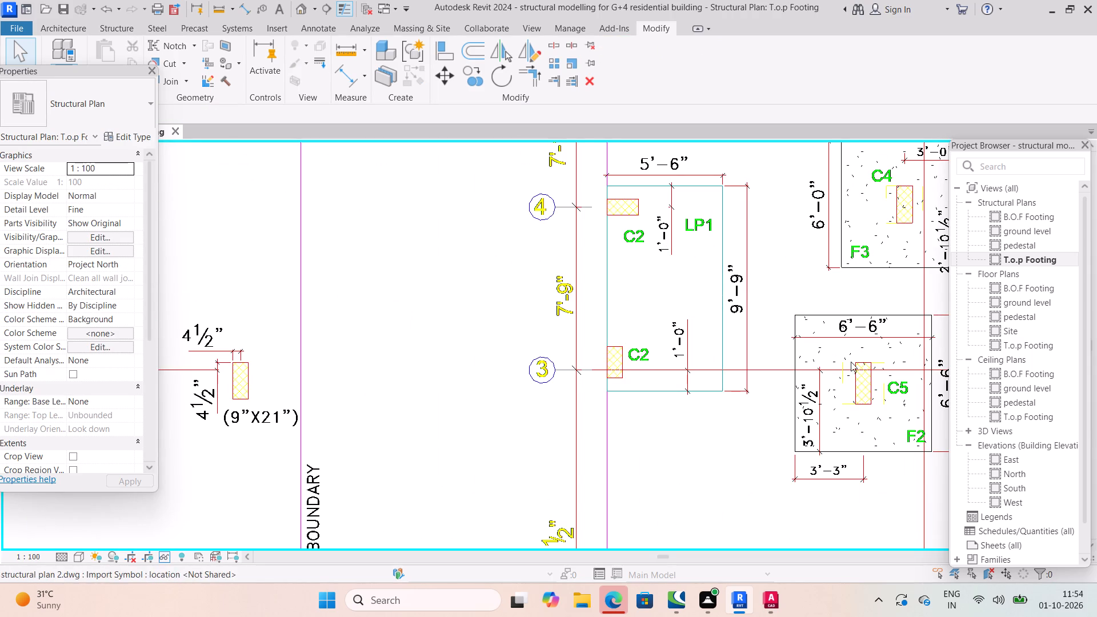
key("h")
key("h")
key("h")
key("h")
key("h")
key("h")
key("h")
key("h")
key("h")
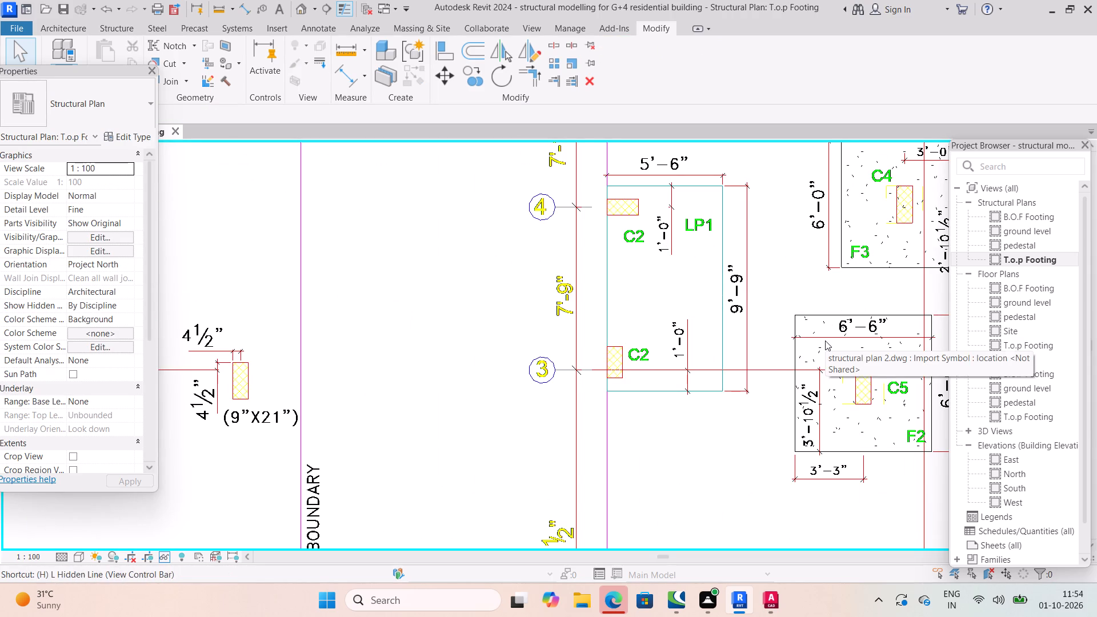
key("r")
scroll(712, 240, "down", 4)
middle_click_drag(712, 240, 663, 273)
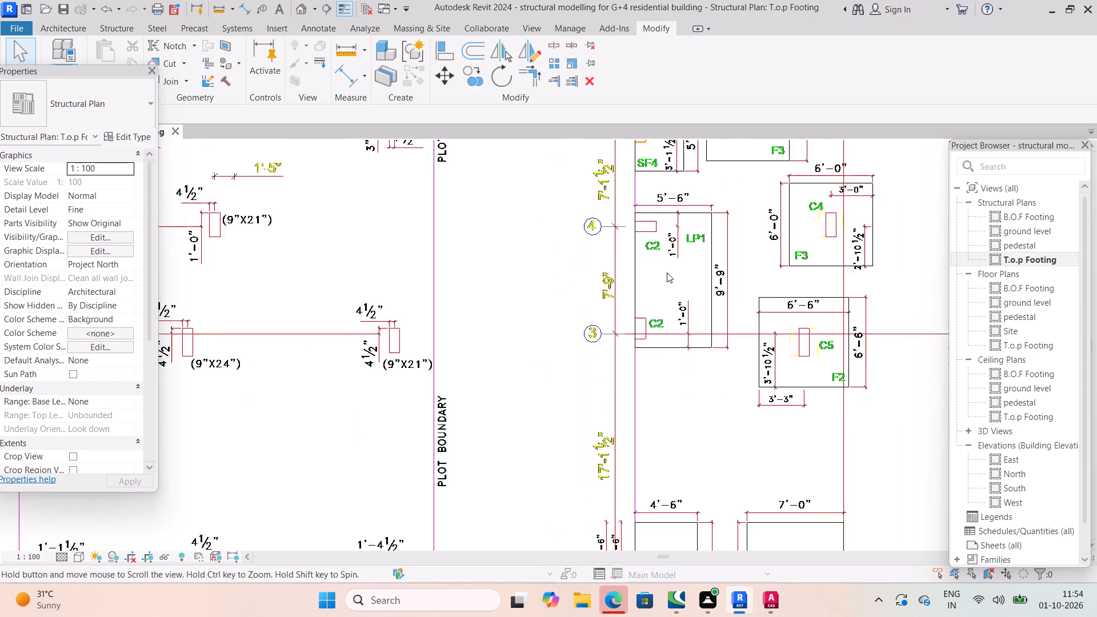
Set the T.o.p Footing plan to Fine detail level and Wireframe visual style, and check the layouts.
middle_click_drag(667, 277, 650, 308)
scroll(666, 278, "down", 2)
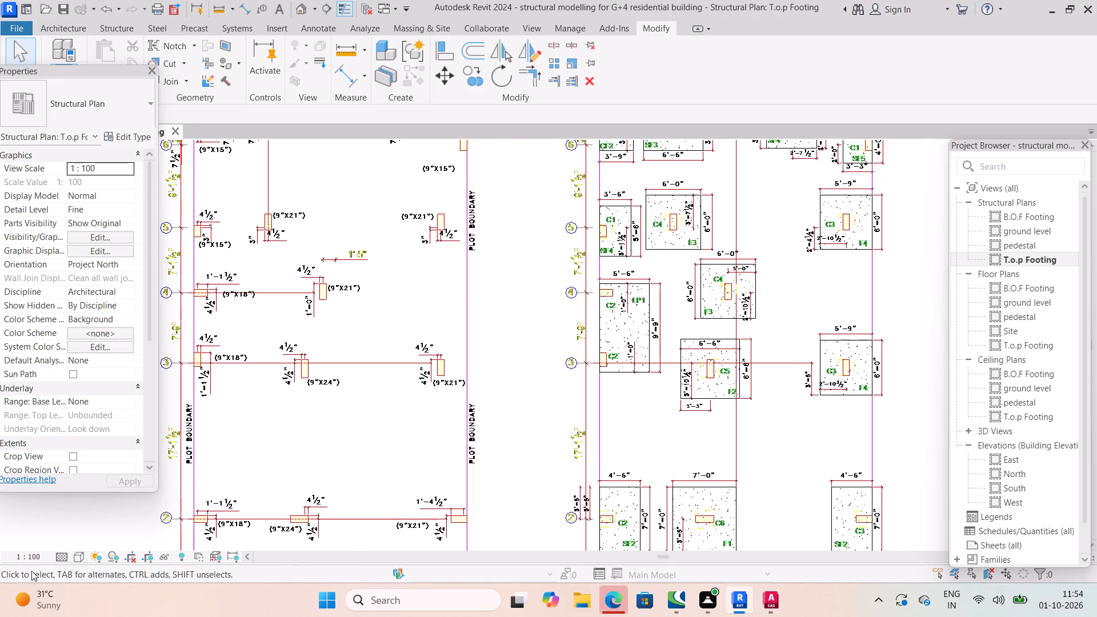
left_click(58, 560)
left_click(91, 547)
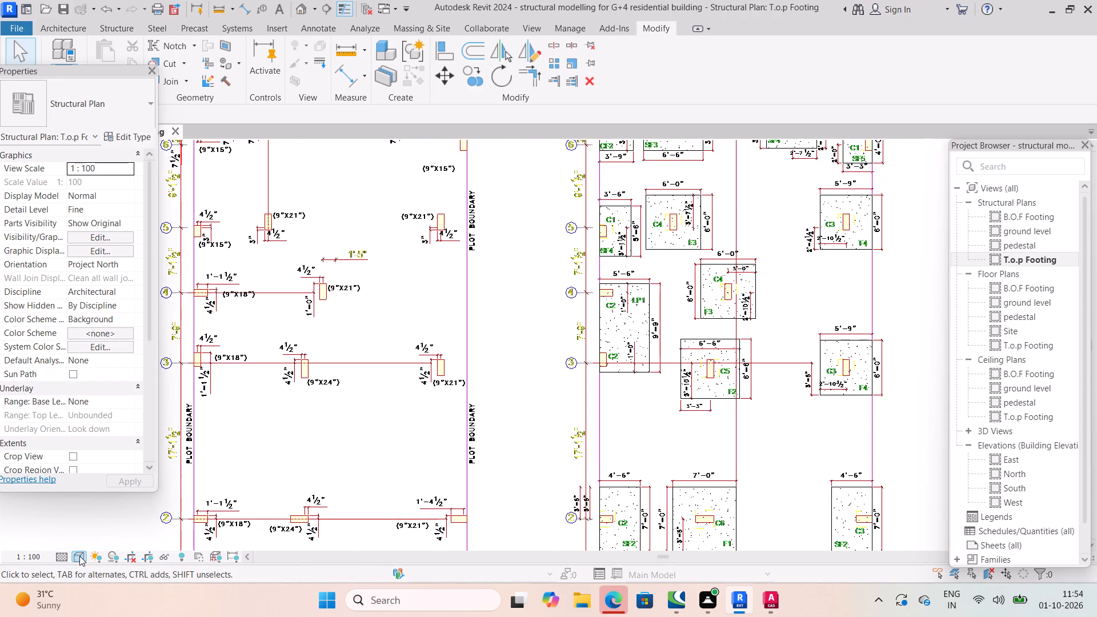
left_click(79, 556)
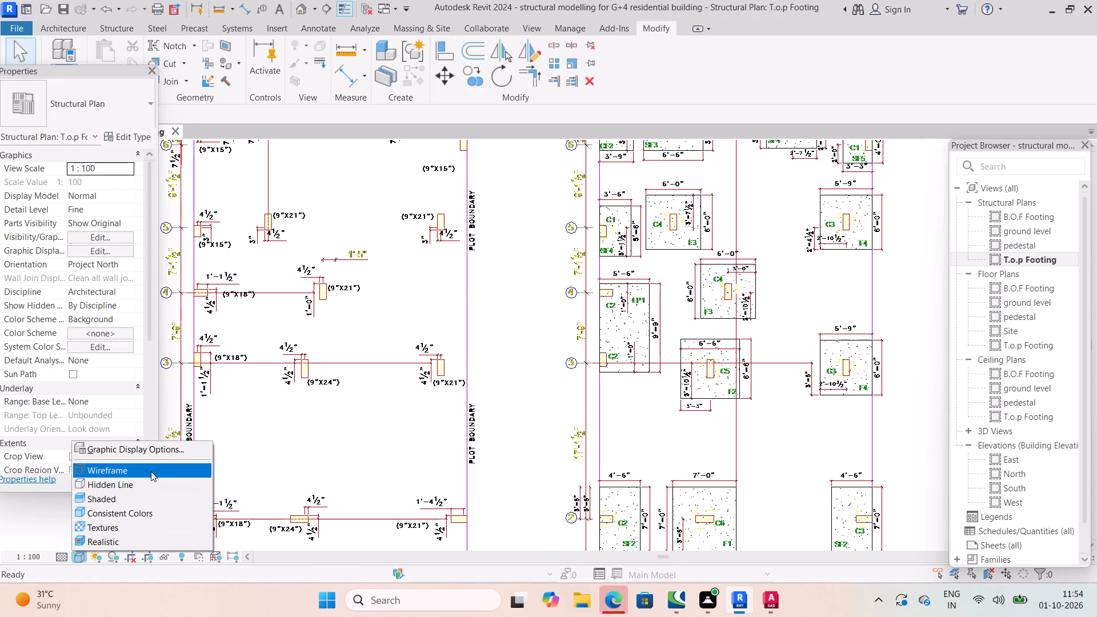
left_click(151, 471)
scroll(671, 335, "down", 3)
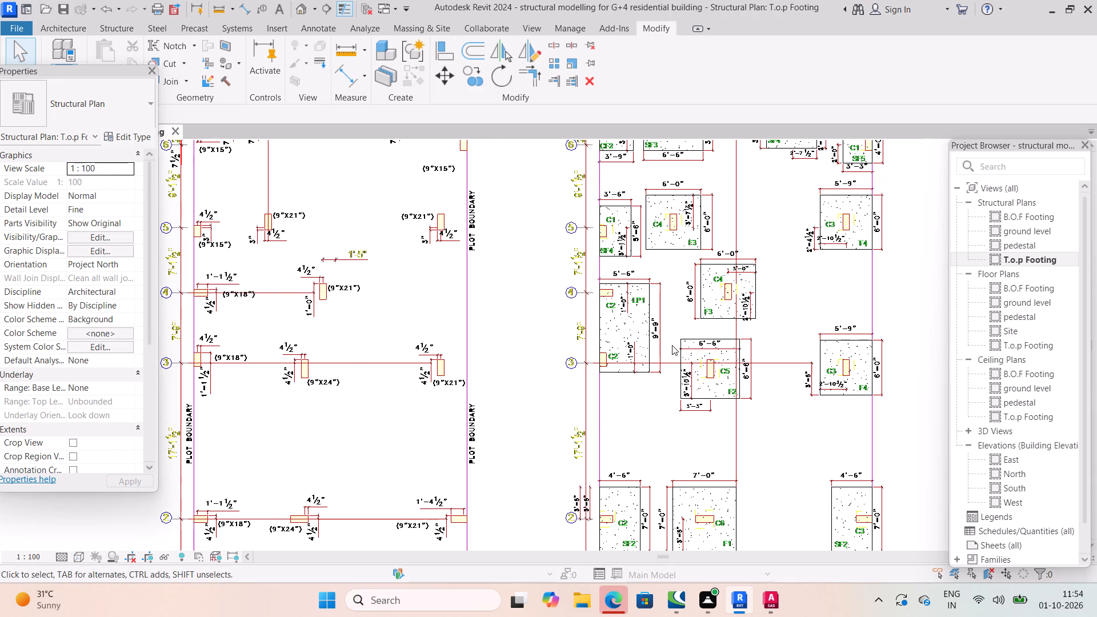
scroll(672, 345, "down", 4)
middle_click_drag(594, 286, 503, 299)
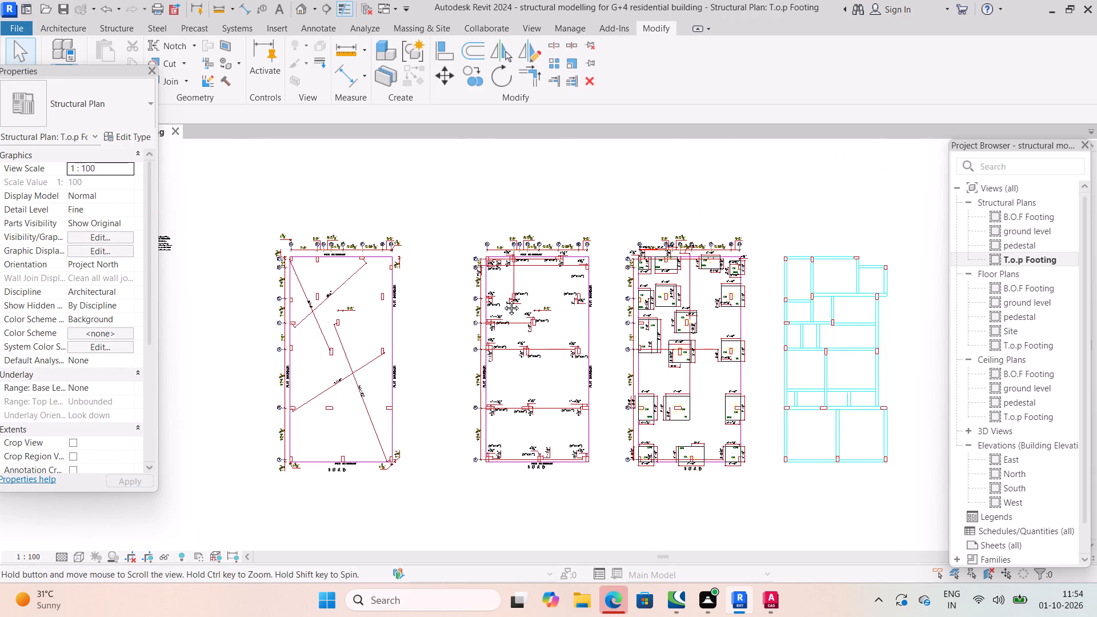
middle_click_drag(503, 299, 483, 303)
scroll(483, 303, "down", 1)
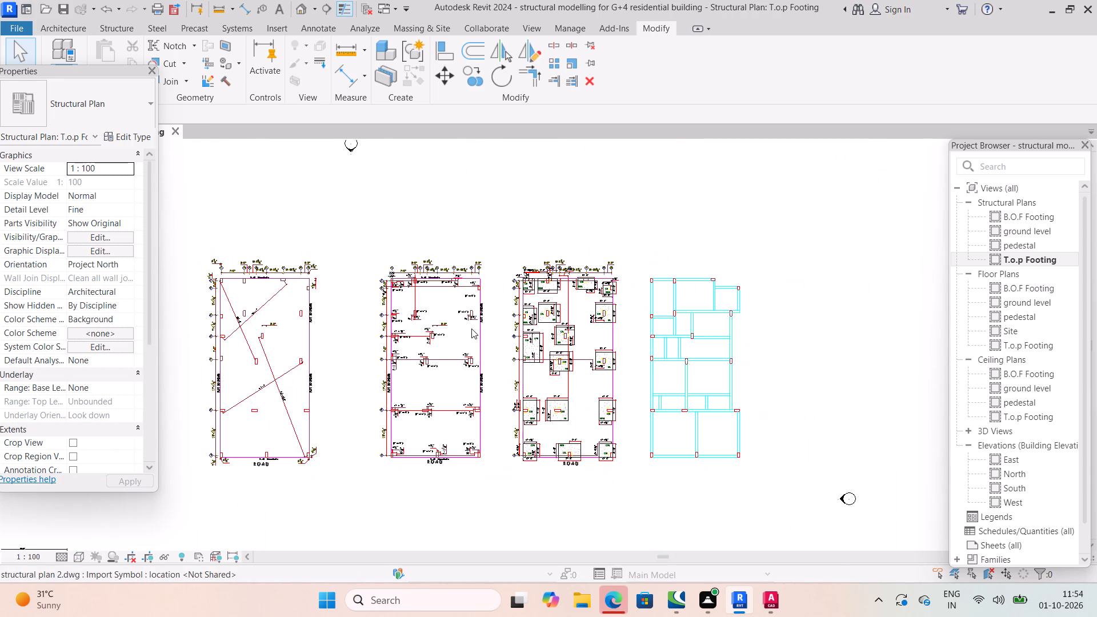
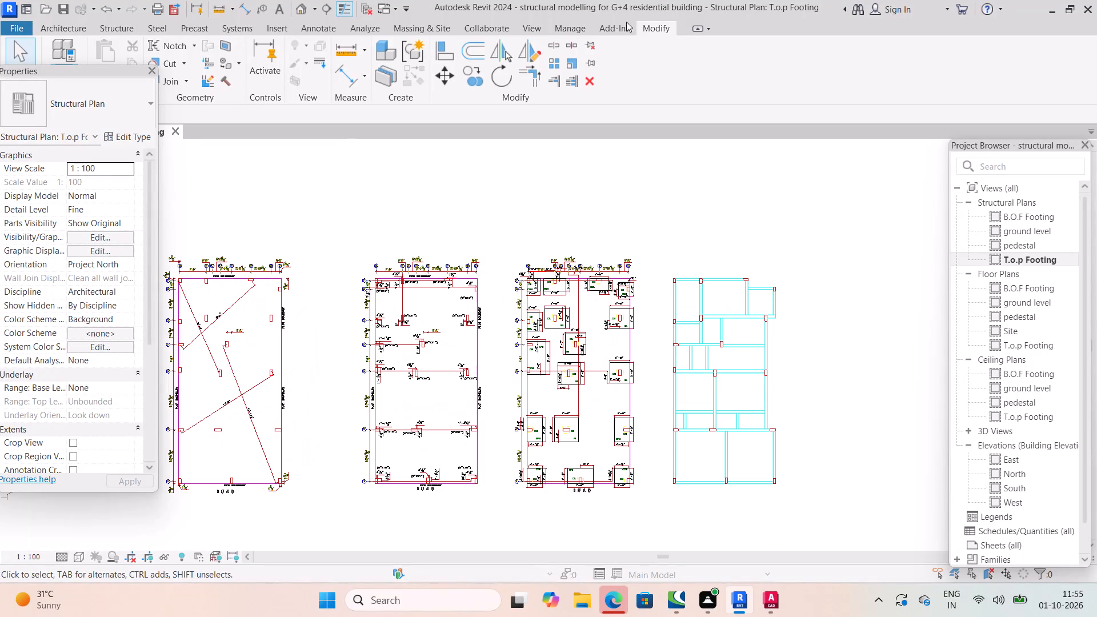
Temporarily hide the SF4 footing at column C2 in the T.o.p Footing plan and inspect the column outline beneath it.
scroll(575, 275, "up", 4)
scroll(525, 302, "up", 6)
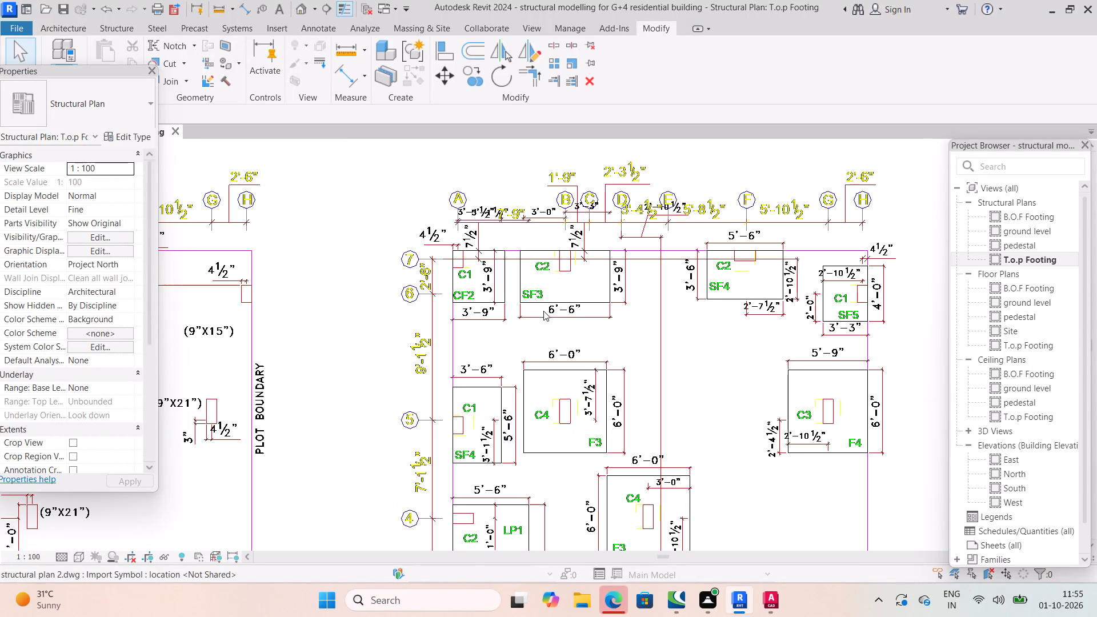
scroll(715, 255, "up", 6)
middle_click_drag(750, 273, 675, 290)
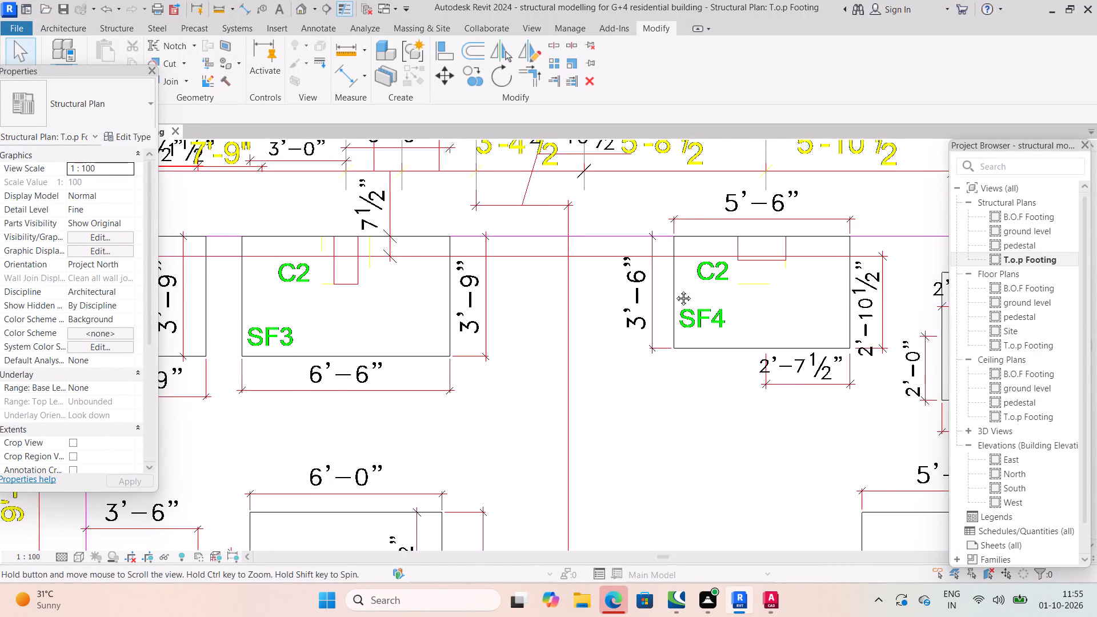
middle_click_drag(675, 290, 580, 292)
scroll(603, 279, "up", 4)
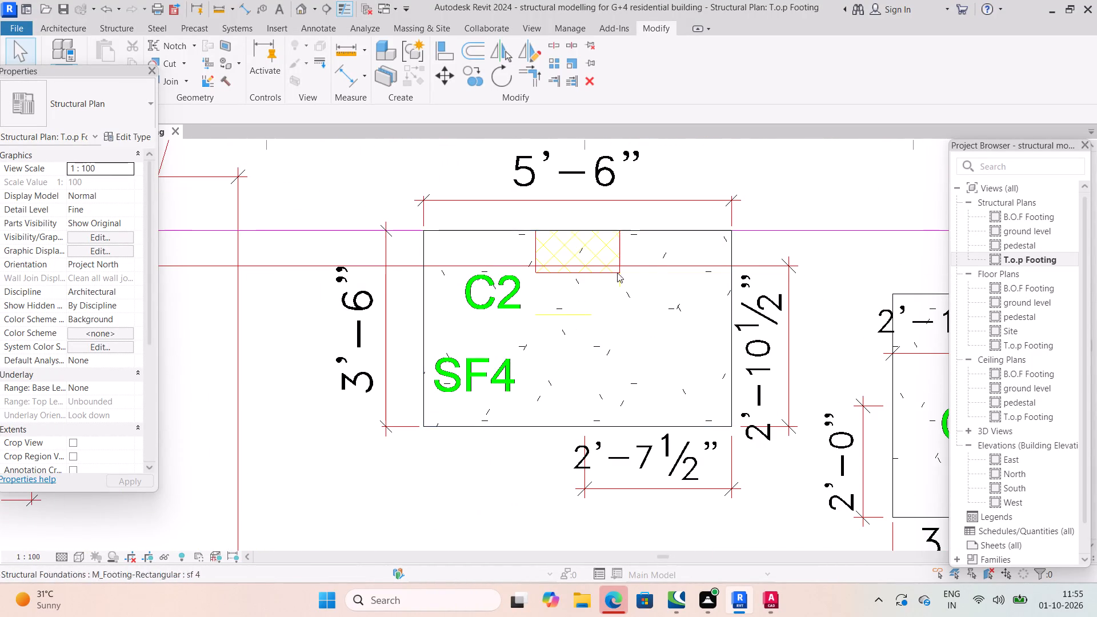
left_click(734, 242)
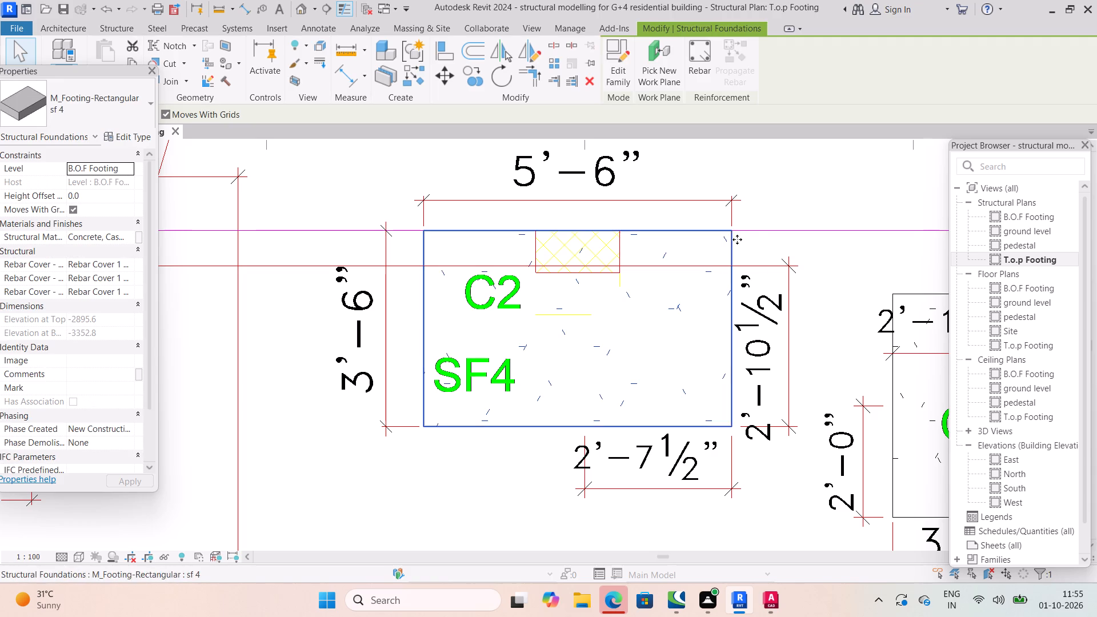
left_click(766, 210)
left_click(732, 254)
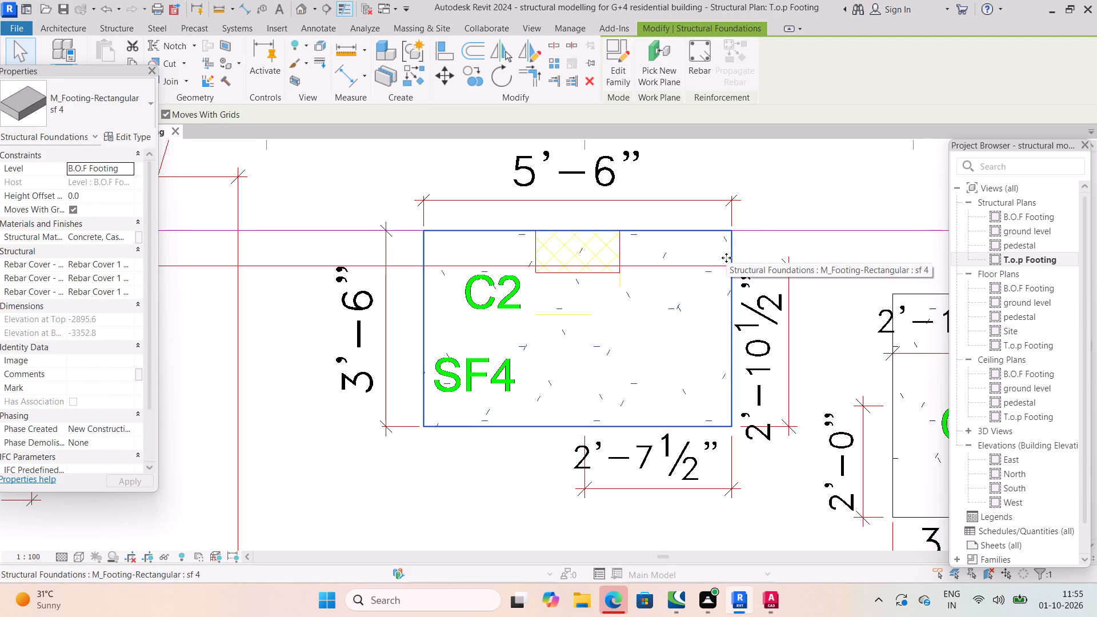
type("HH")
scroll(602, 275, "up", 2)
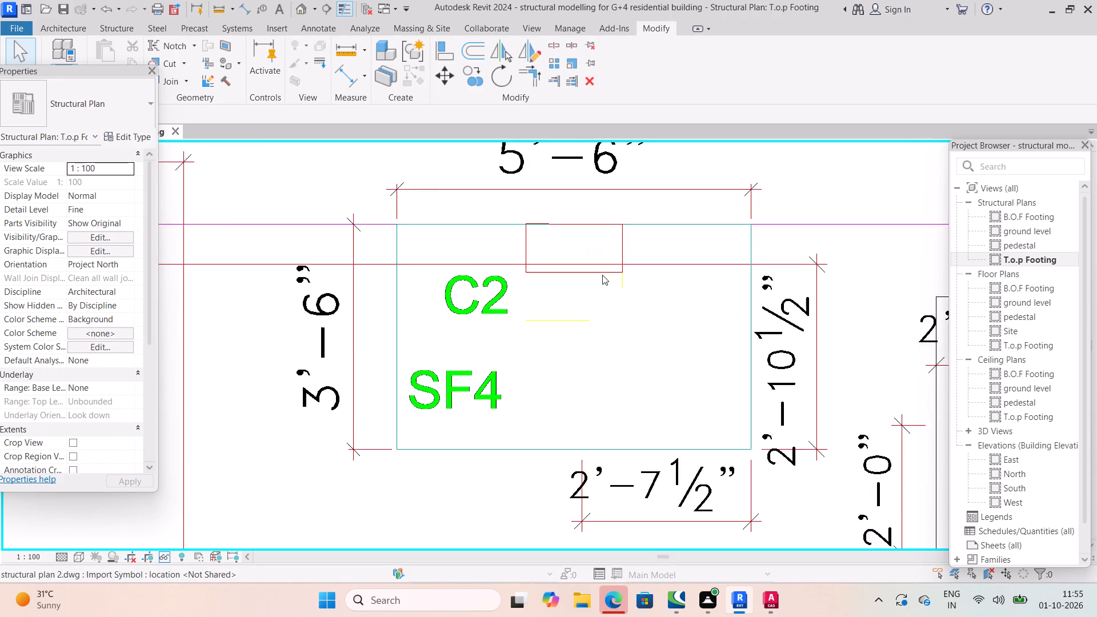
scroll(602, 275, "up", 6)
scroll(620, 282, "down", 4)
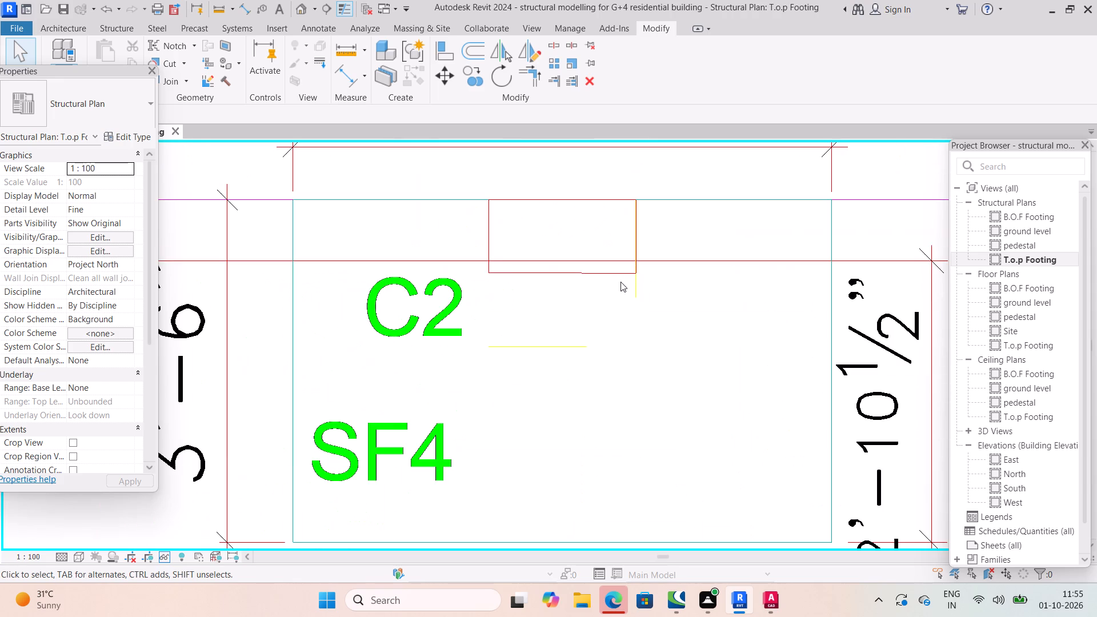
Try to reset the temporary hide of the SF4 footing and close the Reveal Hidden Elements mode.
type("HR")
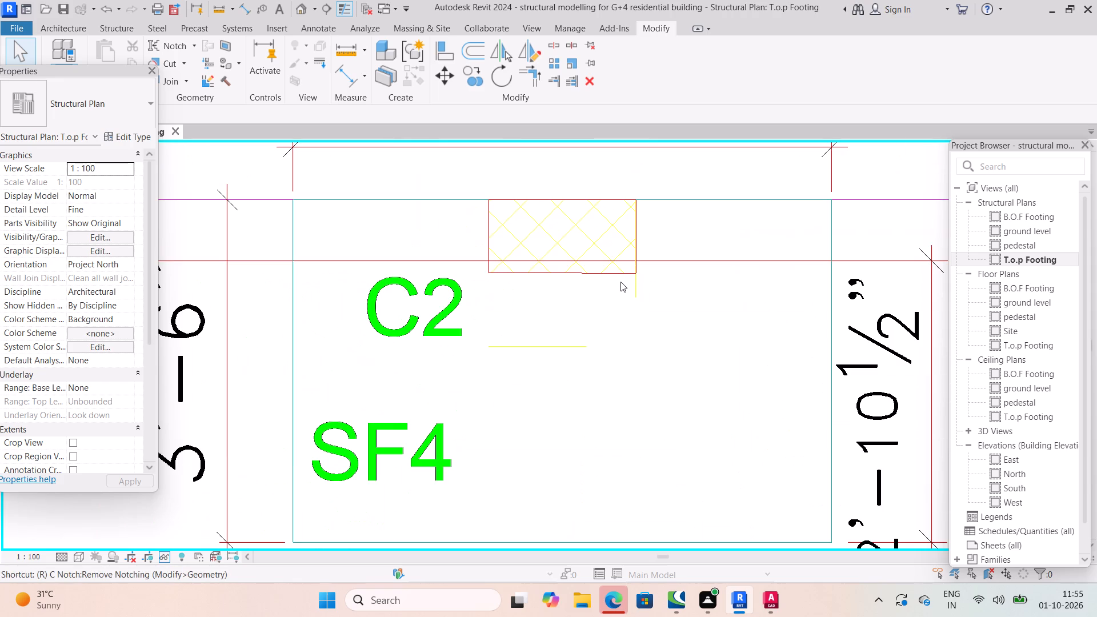
type("HR")
scroll(629, 284, "down", 8)
left_click(791, 214)
scroll(768, 242, "down", 5)
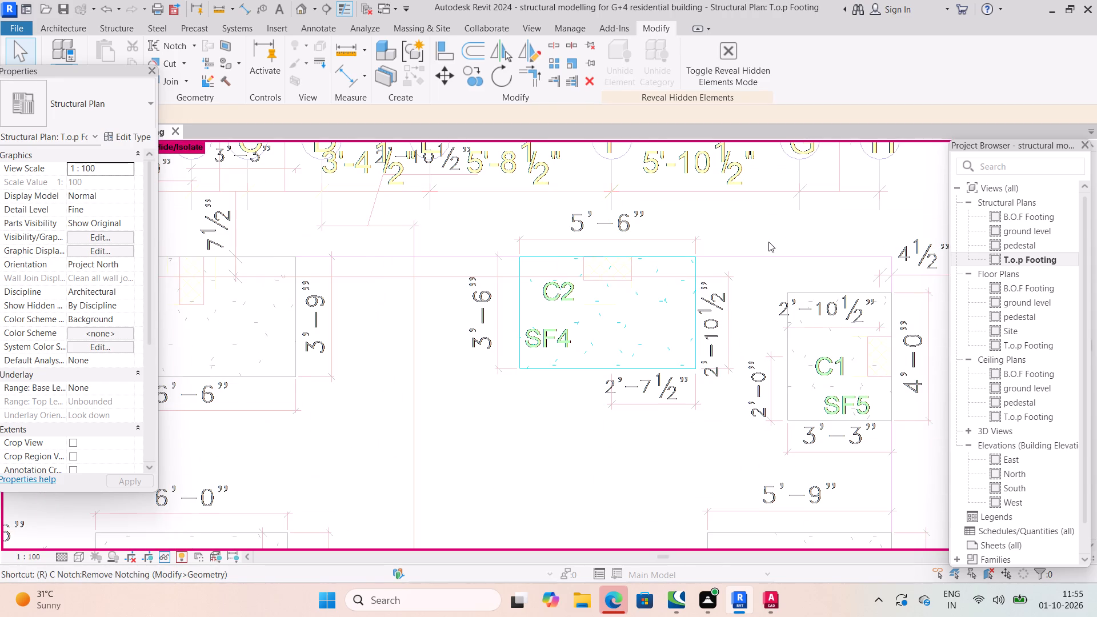
left_click(883, 167)
left_click(866, 186)
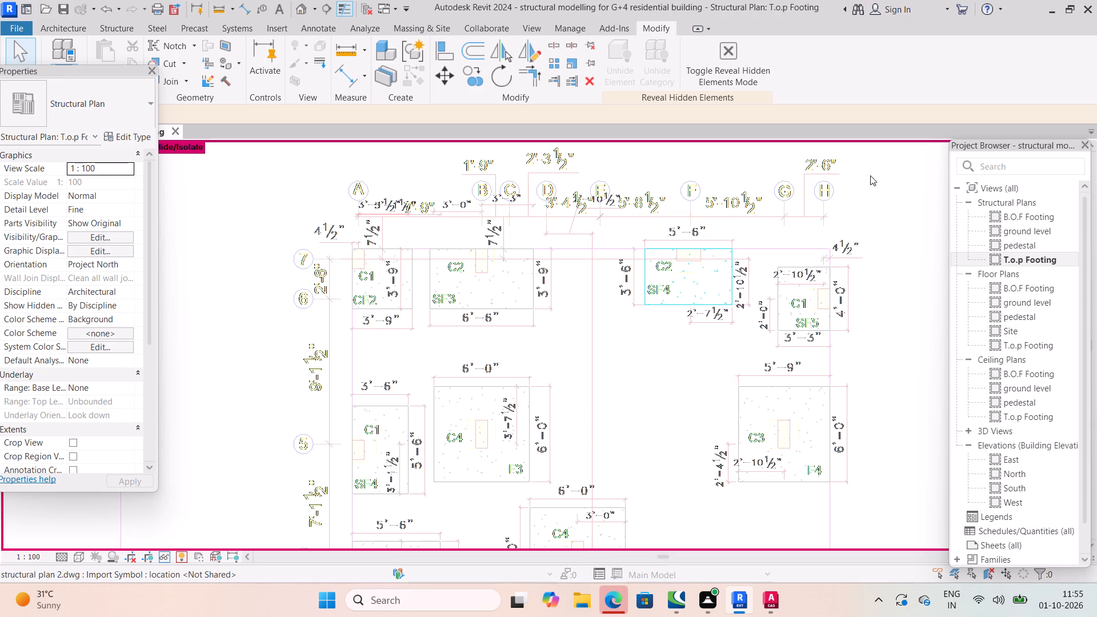
left_click(870, 175)
left_click(218, 560)
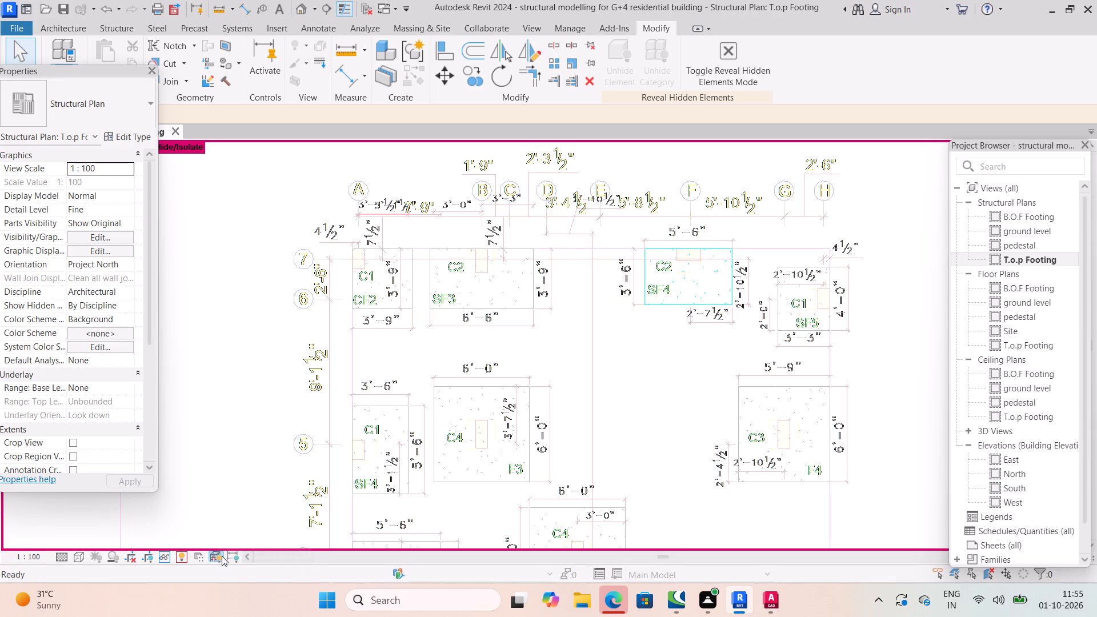
left_click(209, 559)
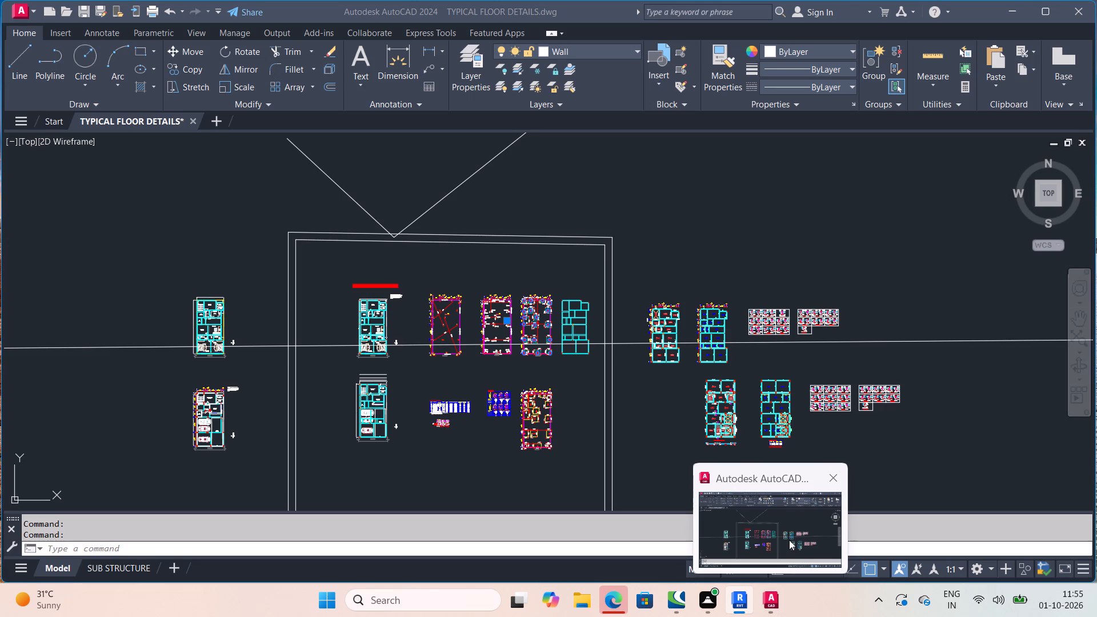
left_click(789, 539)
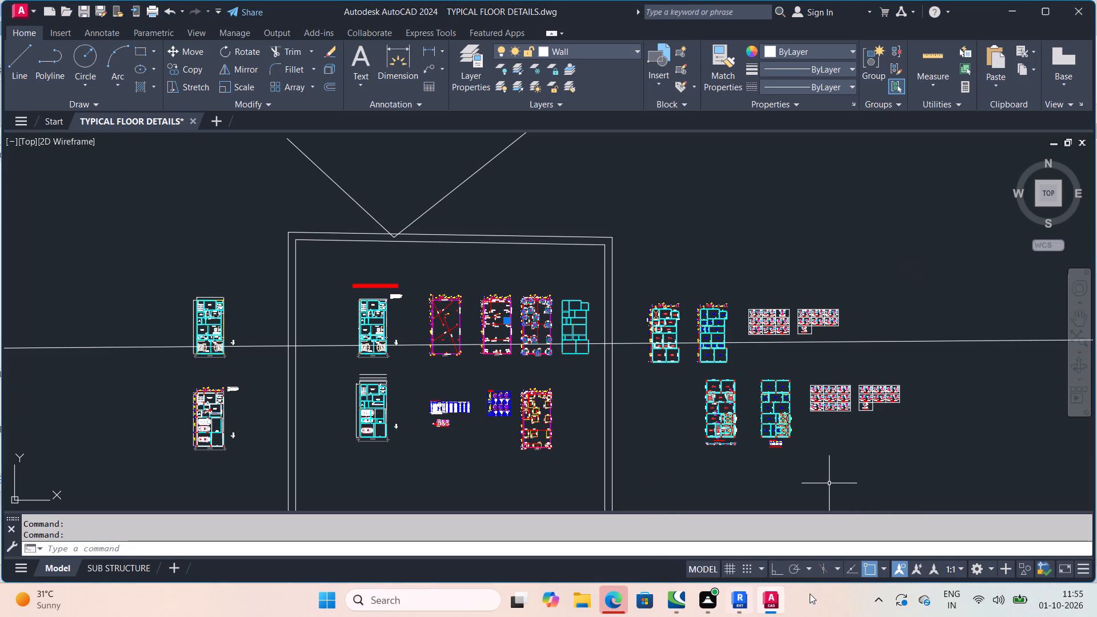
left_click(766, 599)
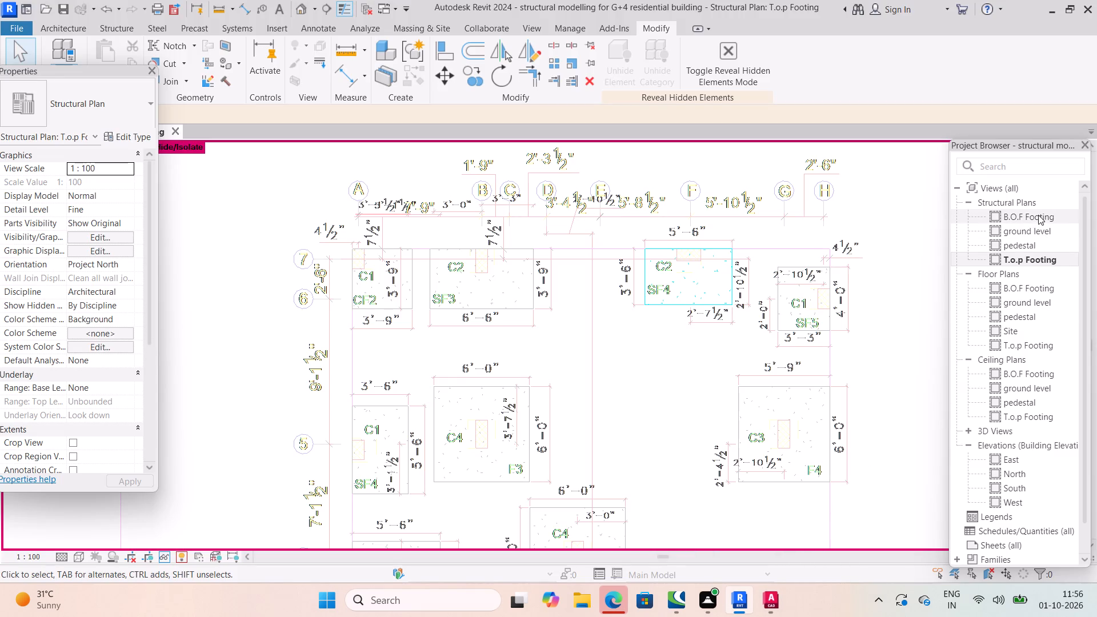
Open the pedestal structural plan and move the Properties palette clear of the ribbon.
scroll(1042, 243, "up", 4)
double_click(1022, 245)
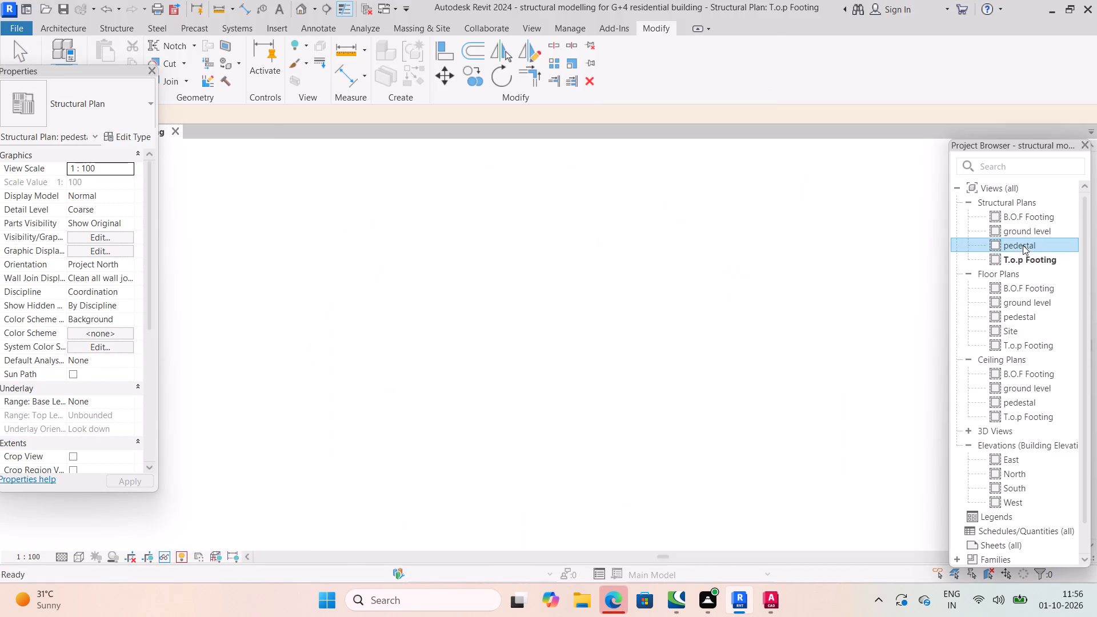
scroll(474, 269, "up", 4)
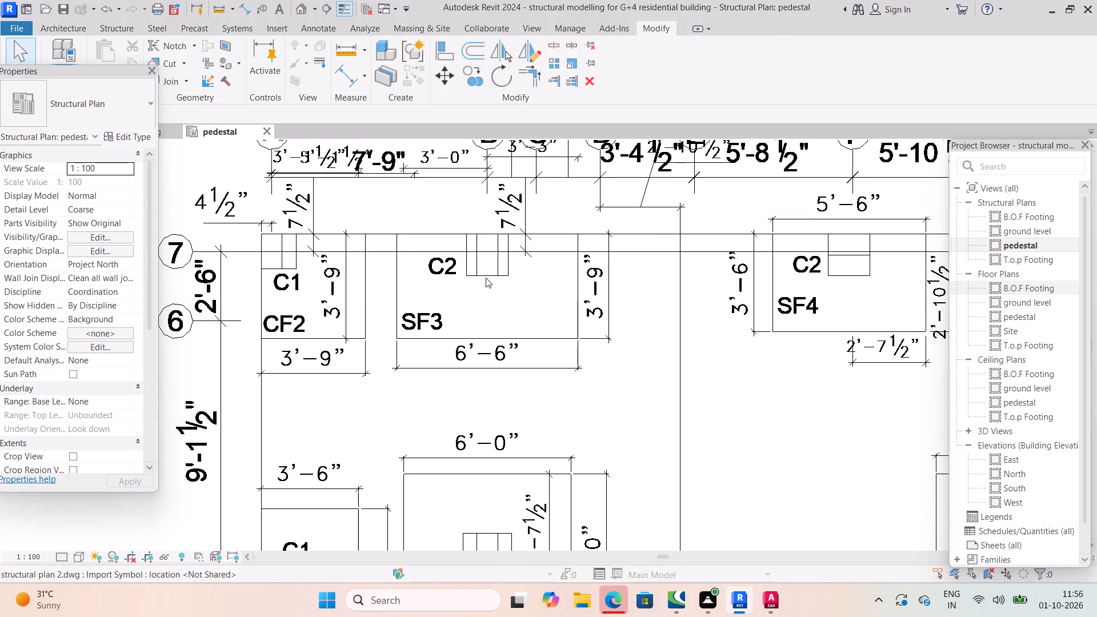
scroll(433, 291, "down", 9)
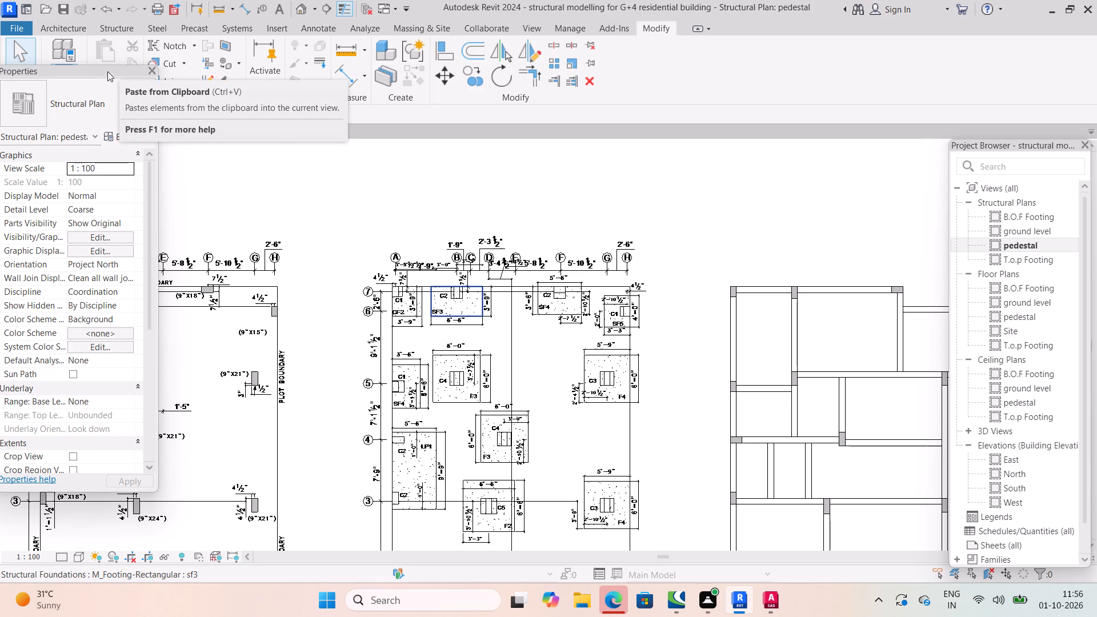
left_click_drag(109, 70, 66, 237)
Start the vertical Structural Column command at the C1 and C2 footings near grid 7 in the pedestal plan.
scroll(446, 305, "up", 4)
scroll(387, 295, "up", 8)
middle_click_drag(392, 294, 476, 310)
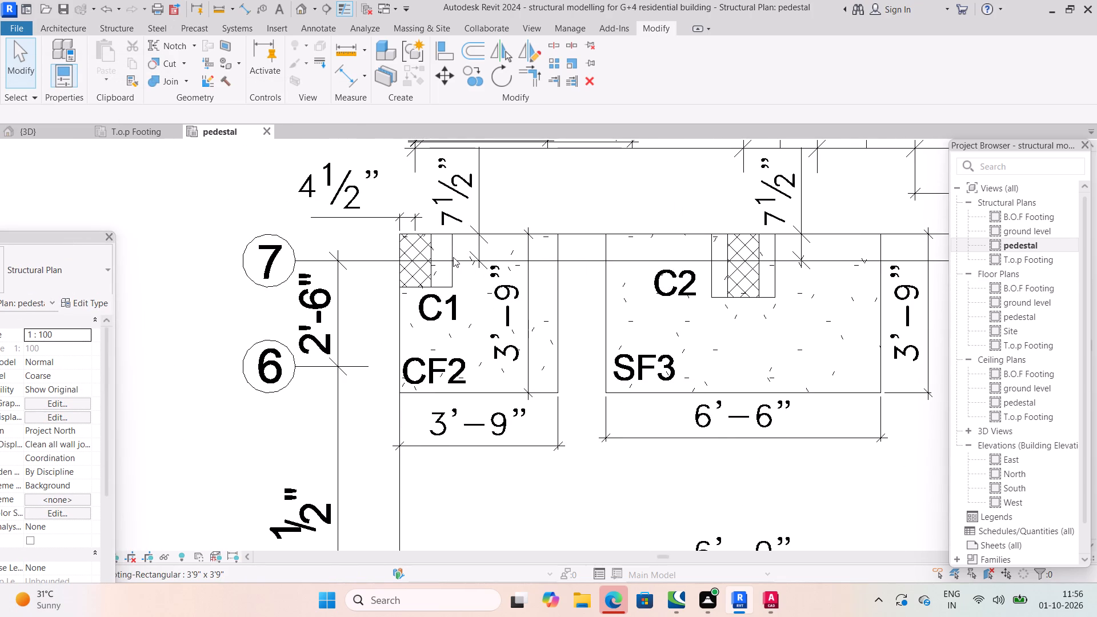
scroll(453, 250, "down", 2)
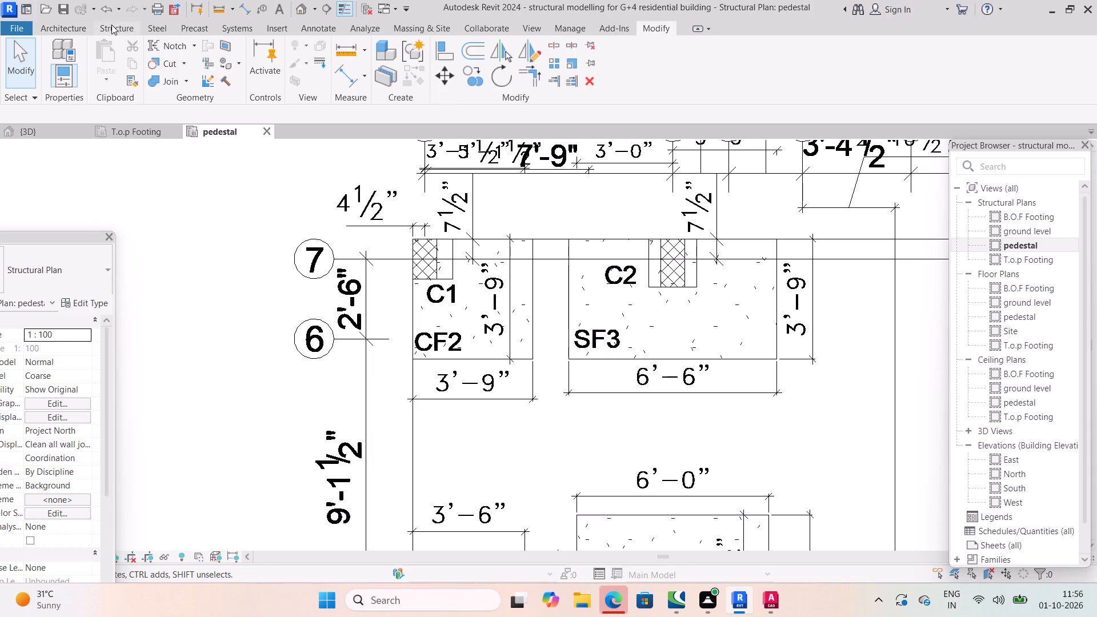
left_click(114, 25)
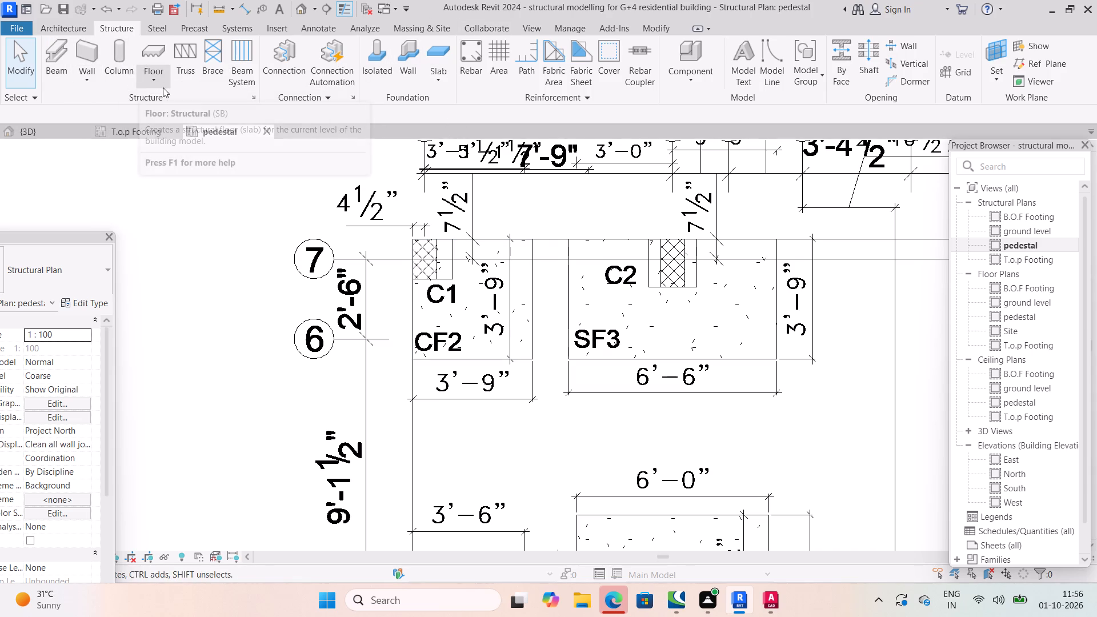
left_click(126, 62)
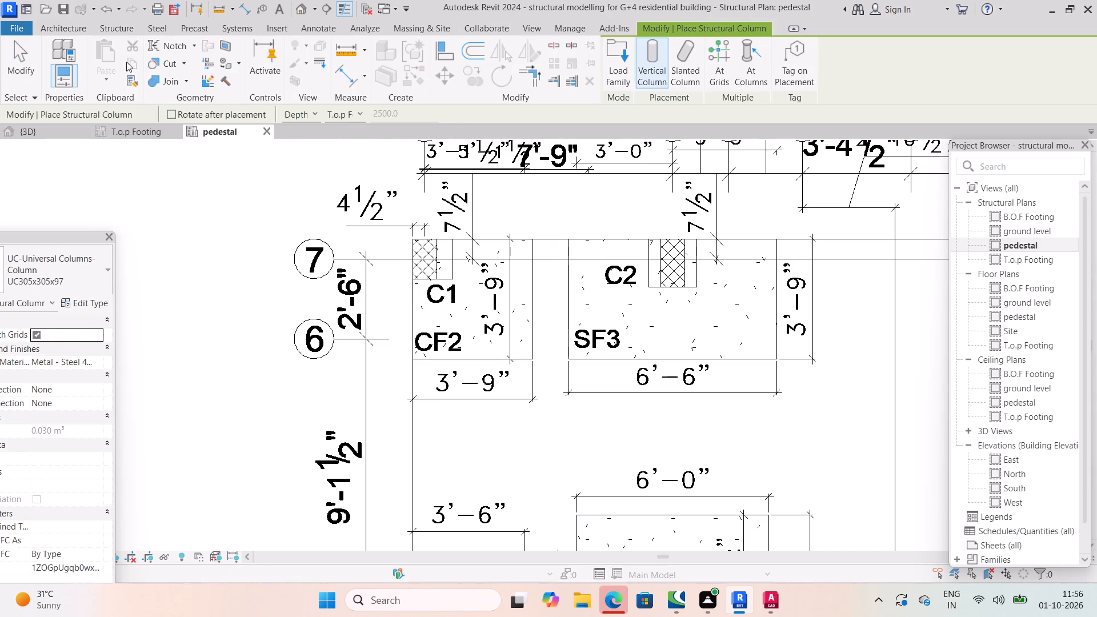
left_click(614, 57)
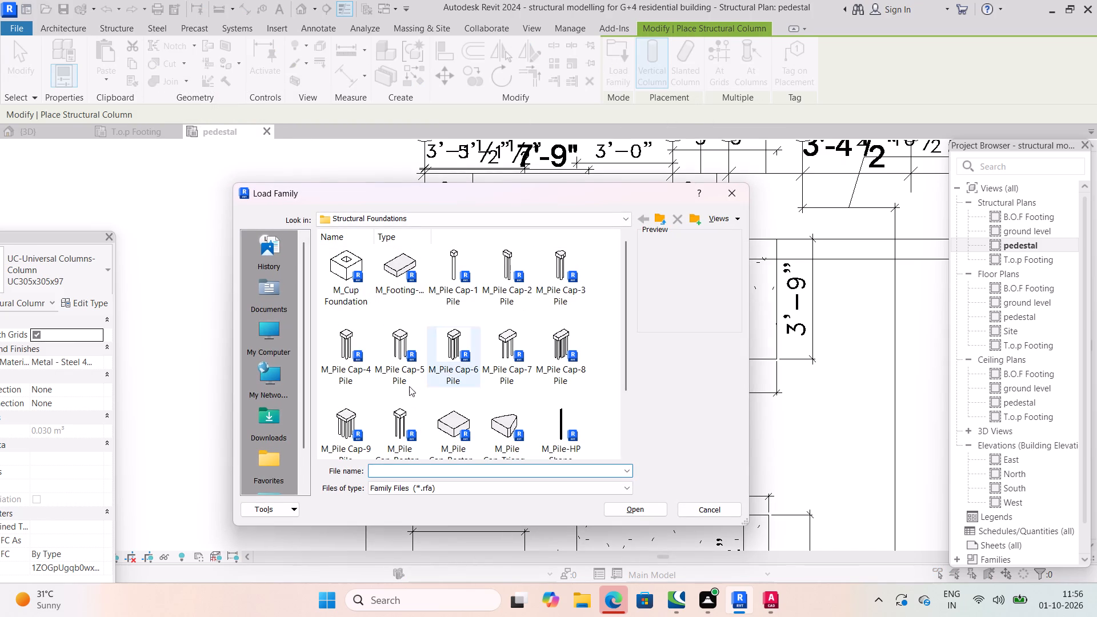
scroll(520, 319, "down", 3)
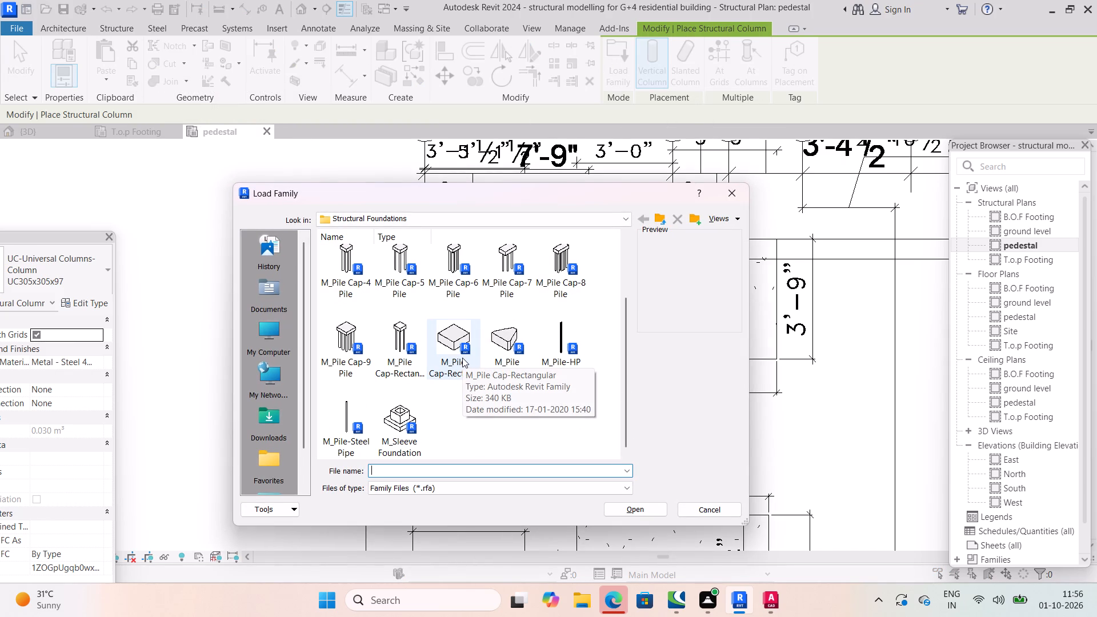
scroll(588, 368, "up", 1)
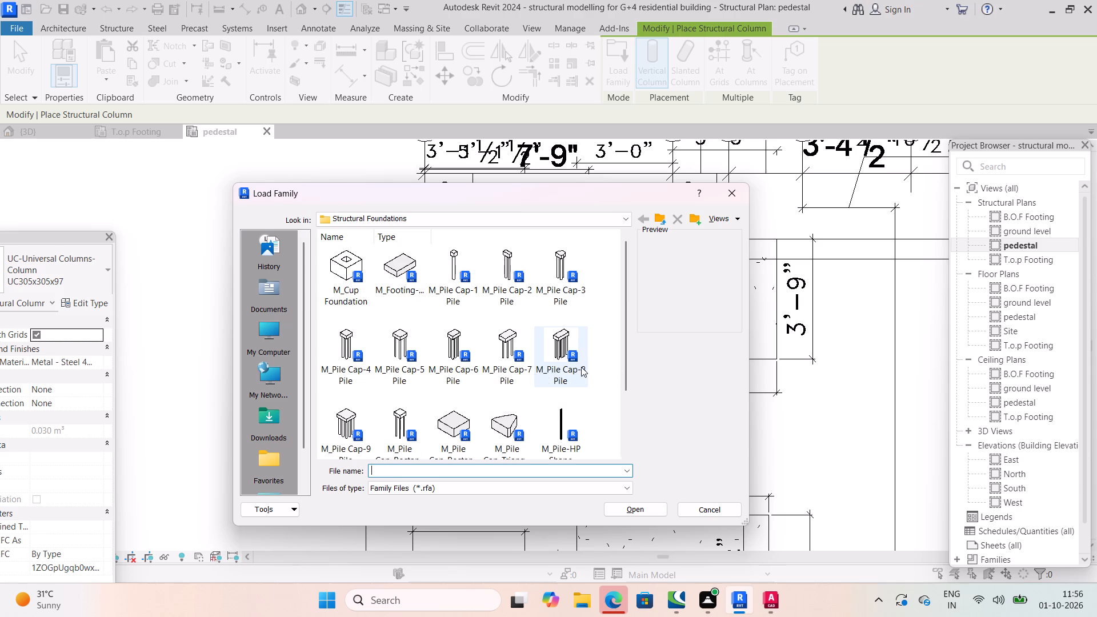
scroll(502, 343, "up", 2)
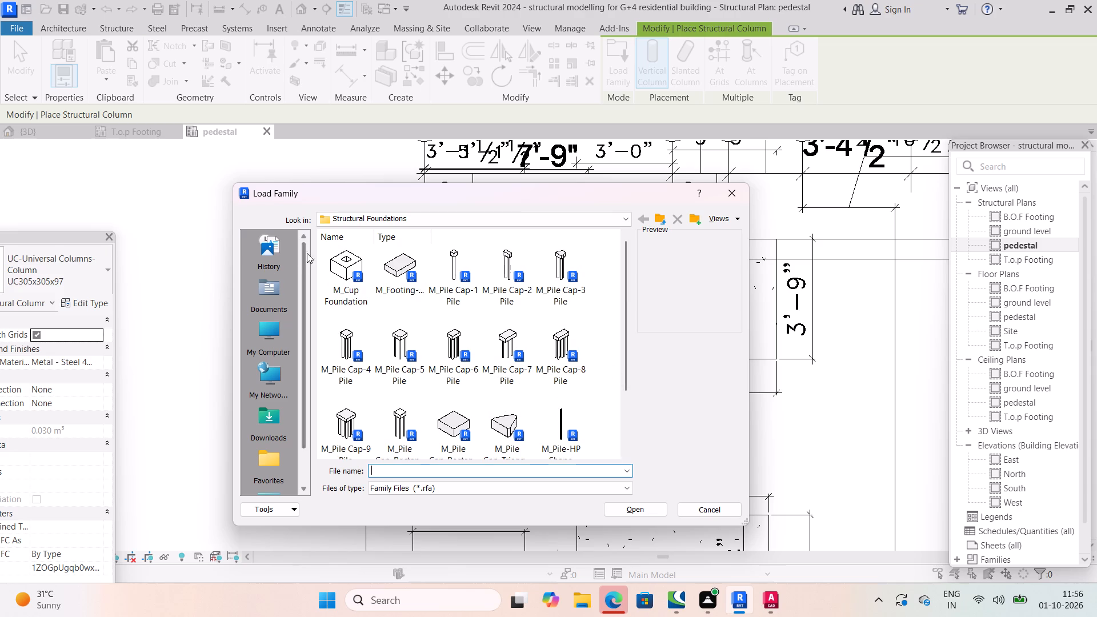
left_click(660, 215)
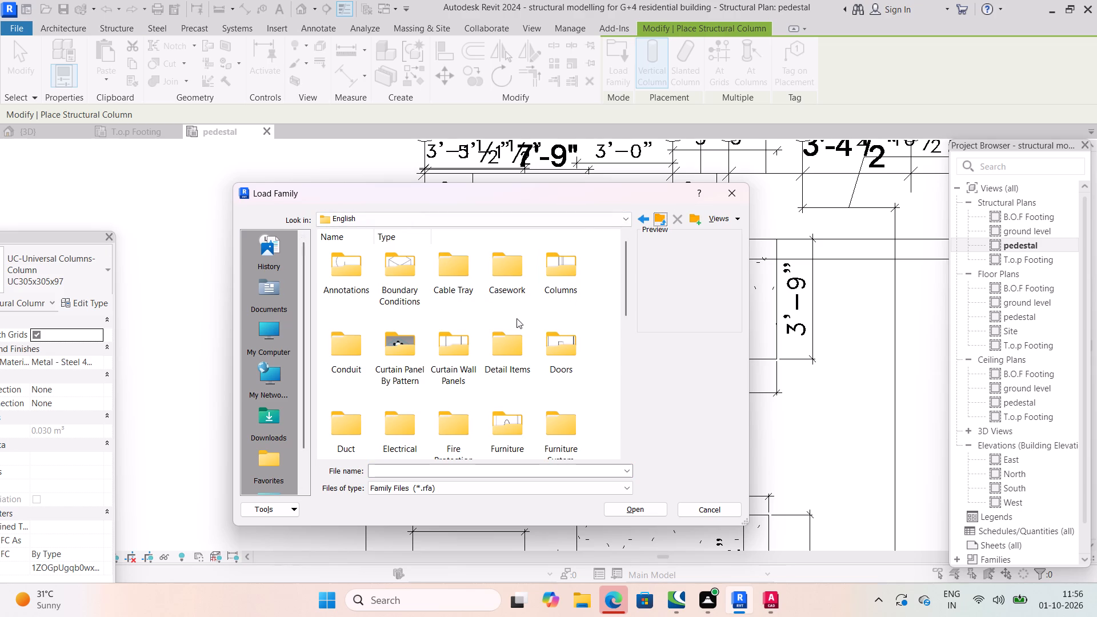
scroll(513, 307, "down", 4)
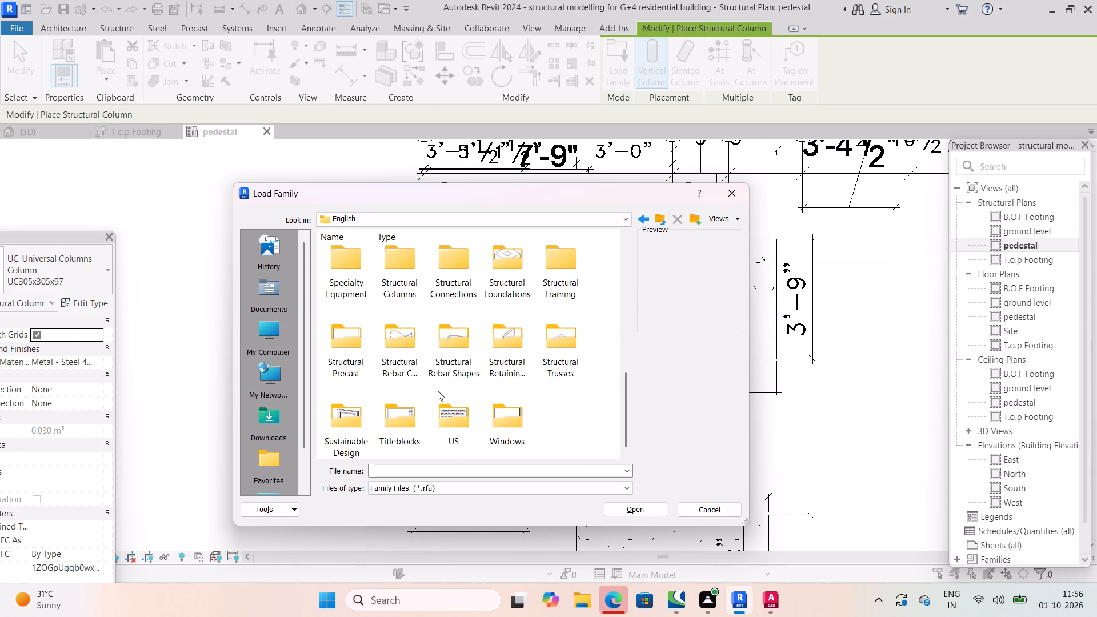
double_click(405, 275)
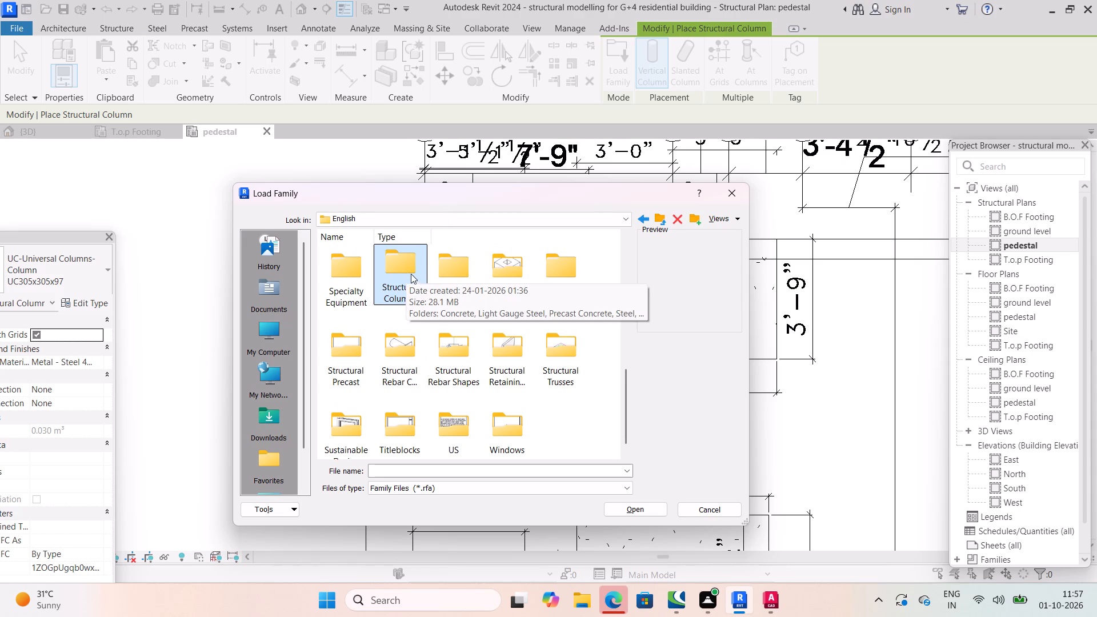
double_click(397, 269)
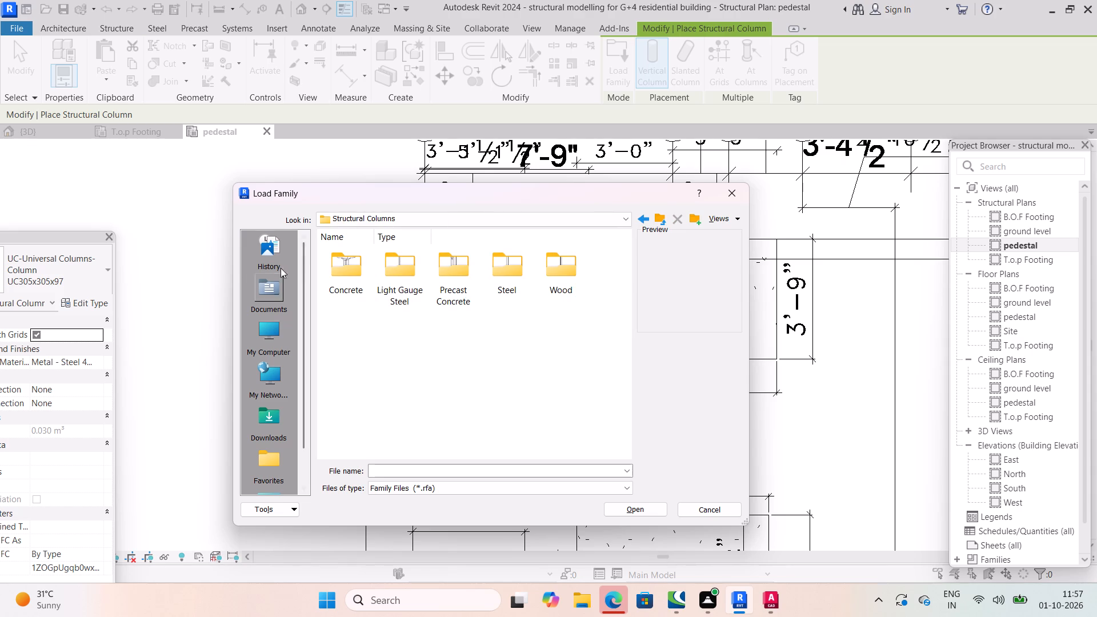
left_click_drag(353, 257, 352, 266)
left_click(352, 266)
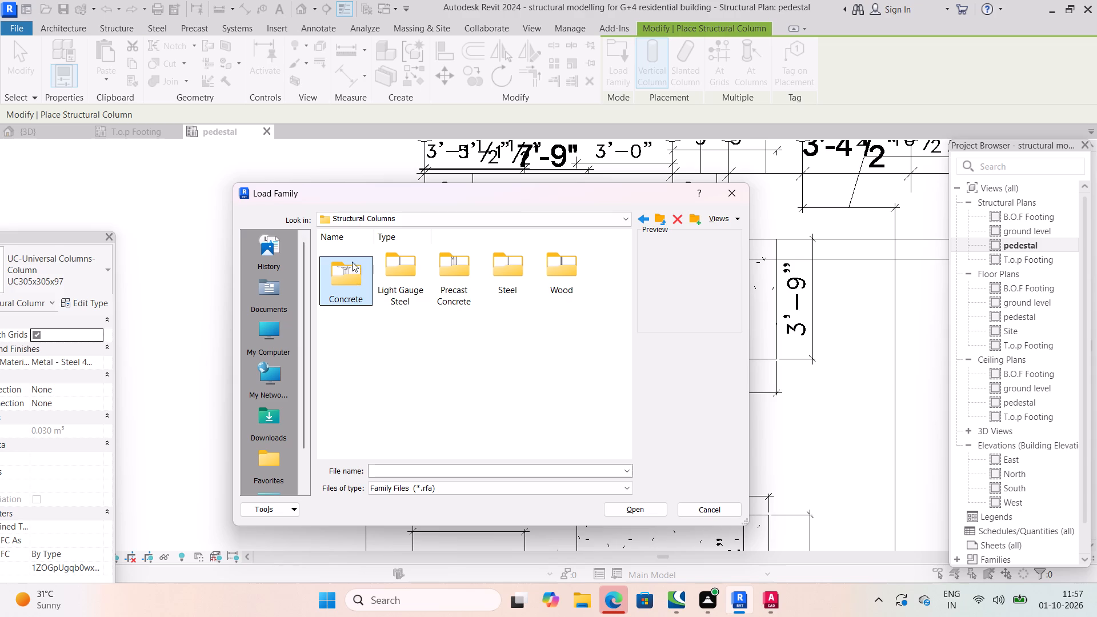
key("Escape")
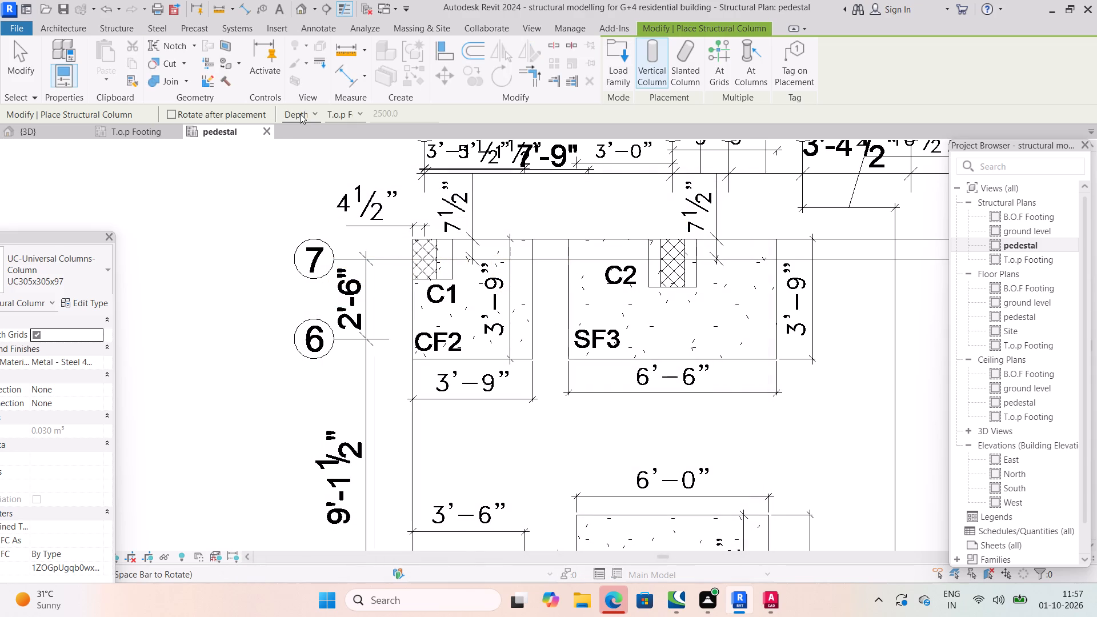
Start loading a column family and browse up from Structural Foundations to the English library folder.
left_click(615, 55)
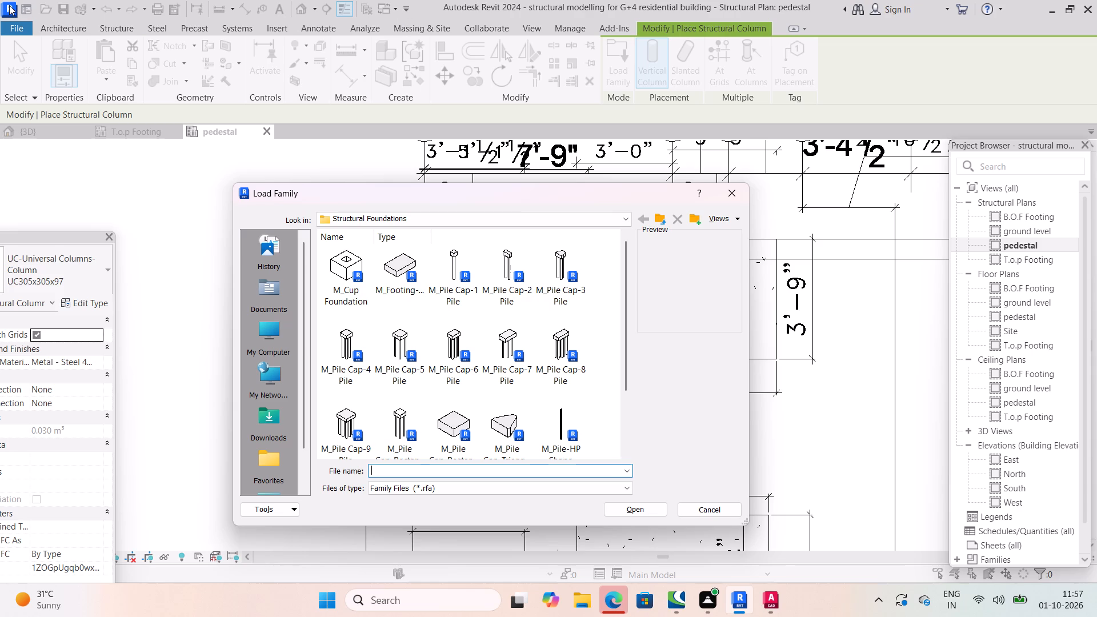
left_click(662, 215)
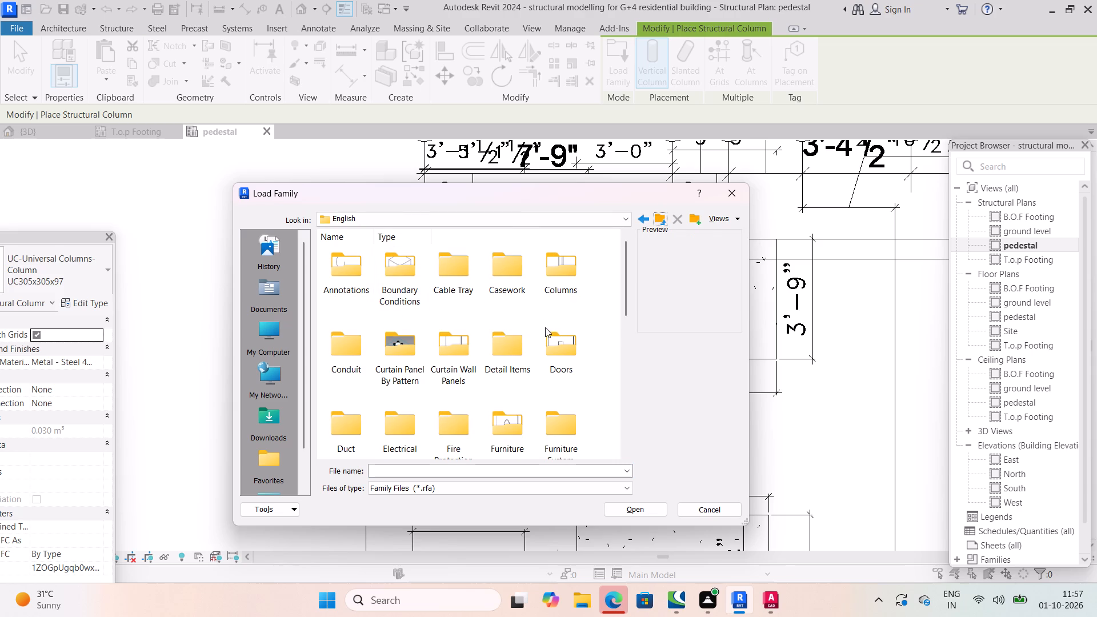
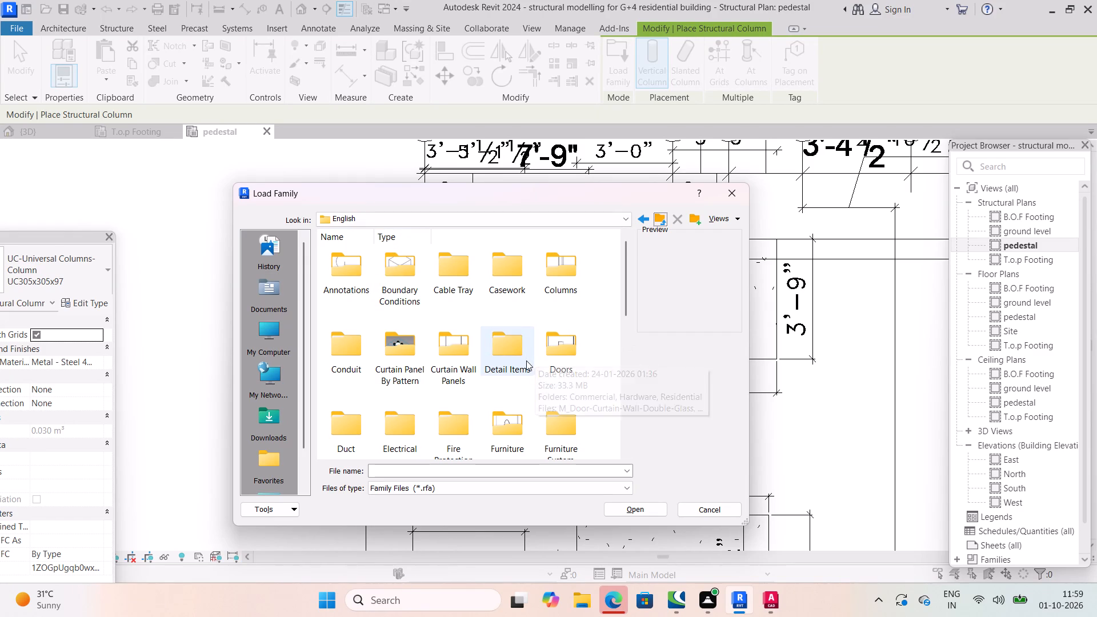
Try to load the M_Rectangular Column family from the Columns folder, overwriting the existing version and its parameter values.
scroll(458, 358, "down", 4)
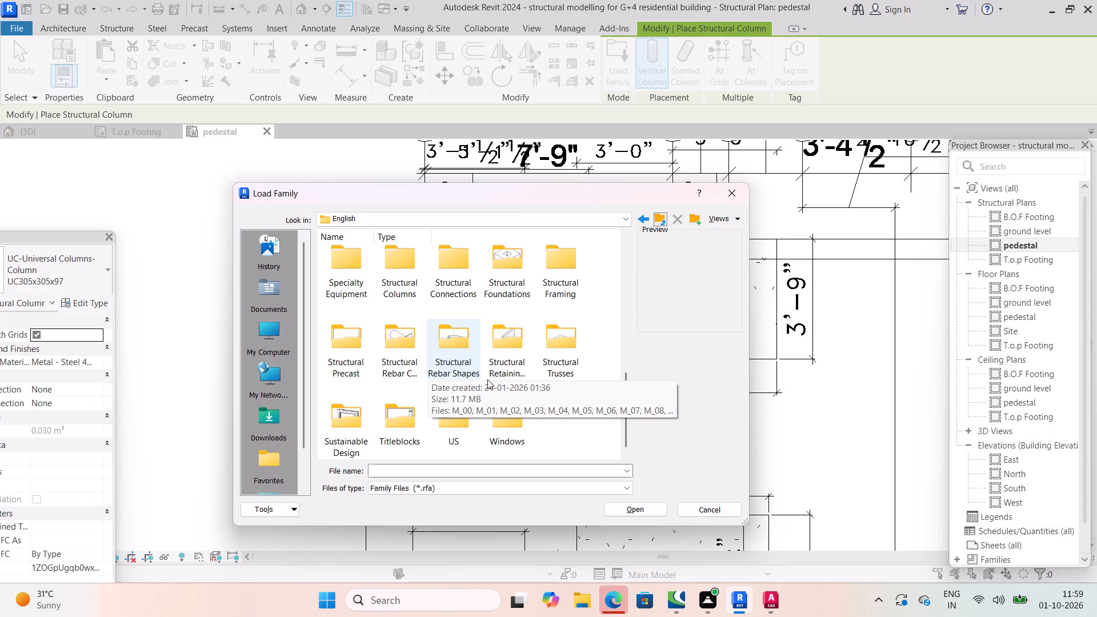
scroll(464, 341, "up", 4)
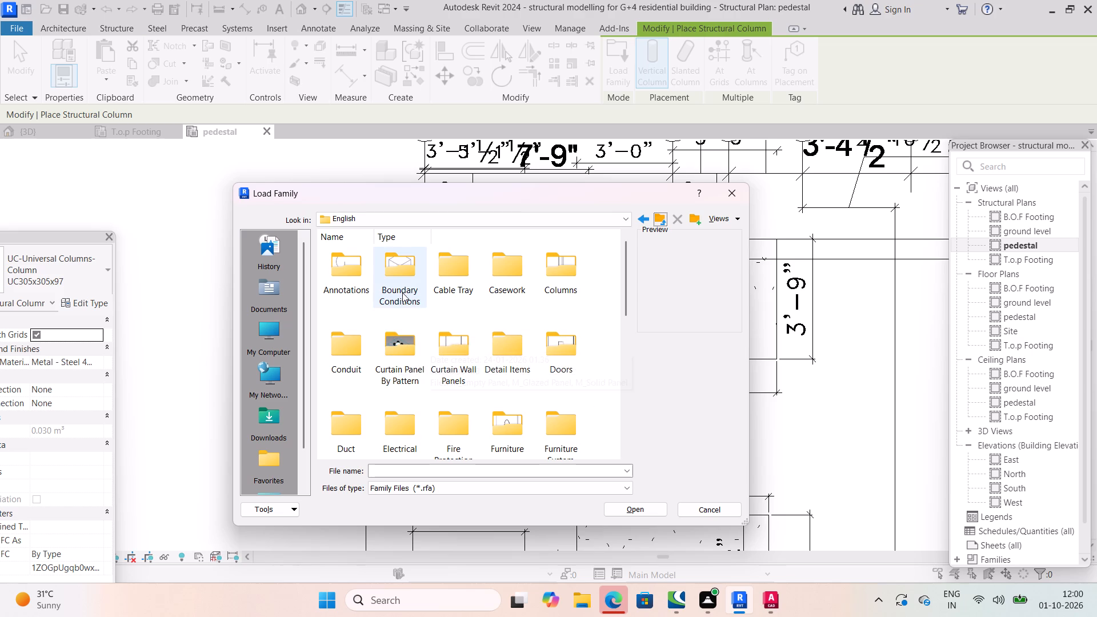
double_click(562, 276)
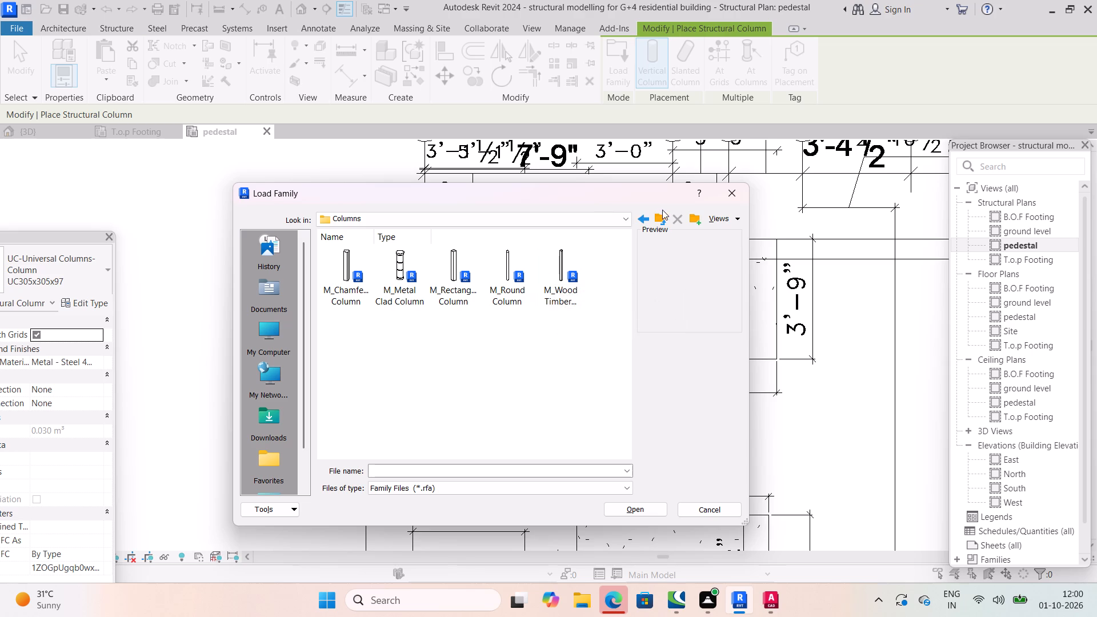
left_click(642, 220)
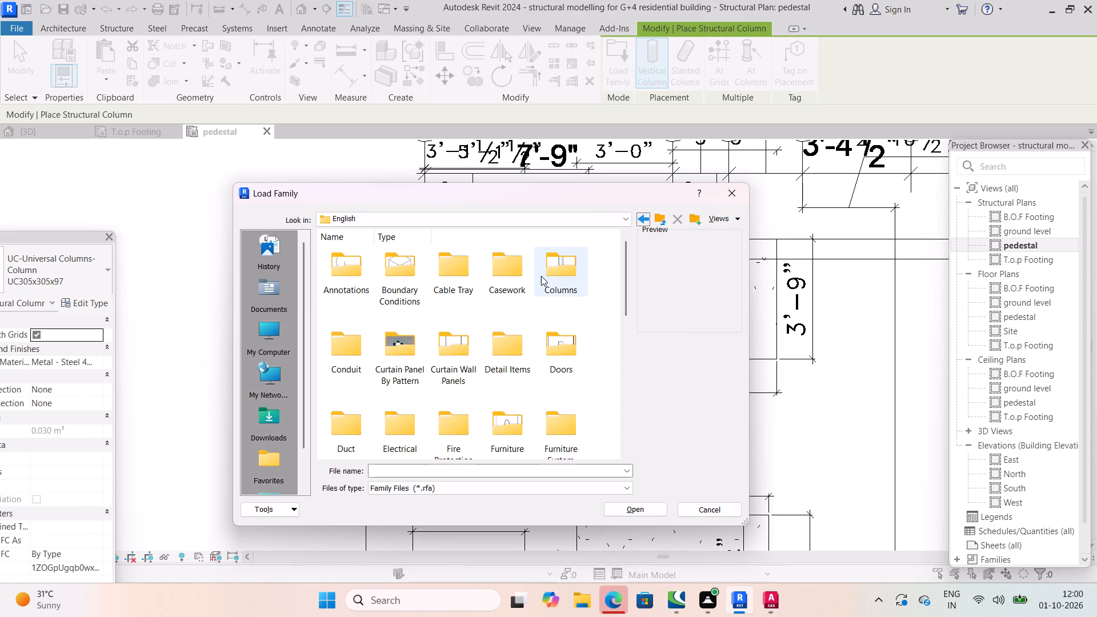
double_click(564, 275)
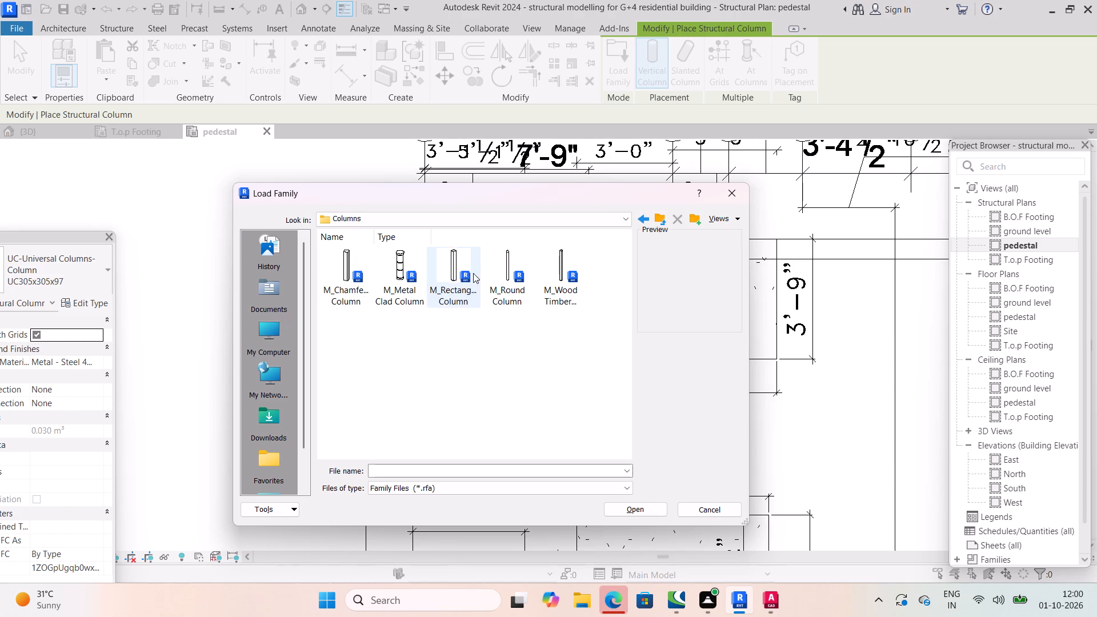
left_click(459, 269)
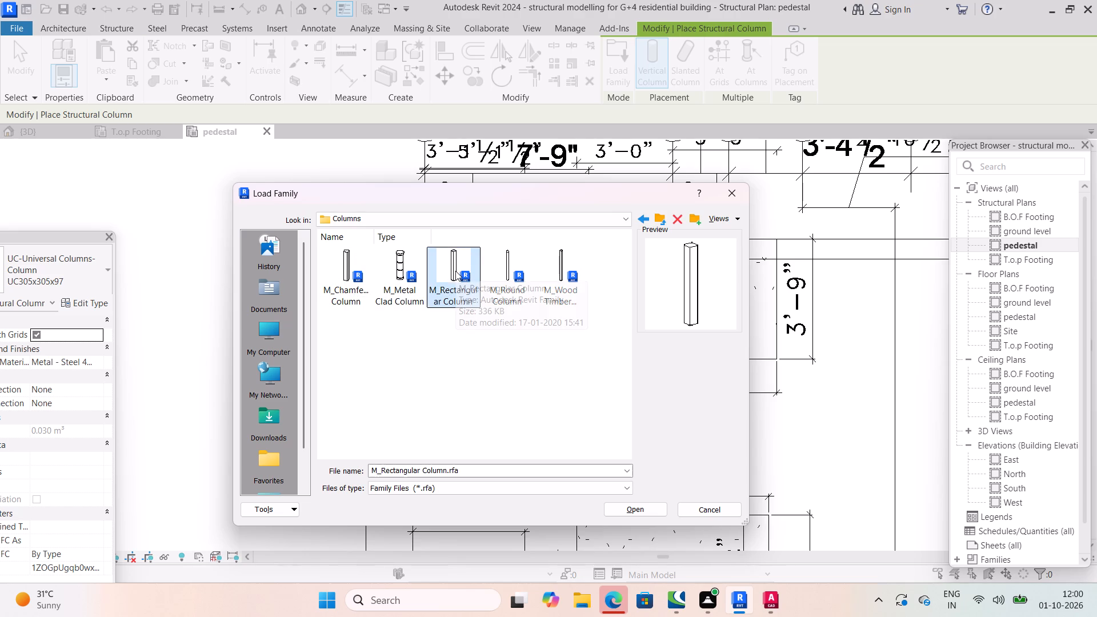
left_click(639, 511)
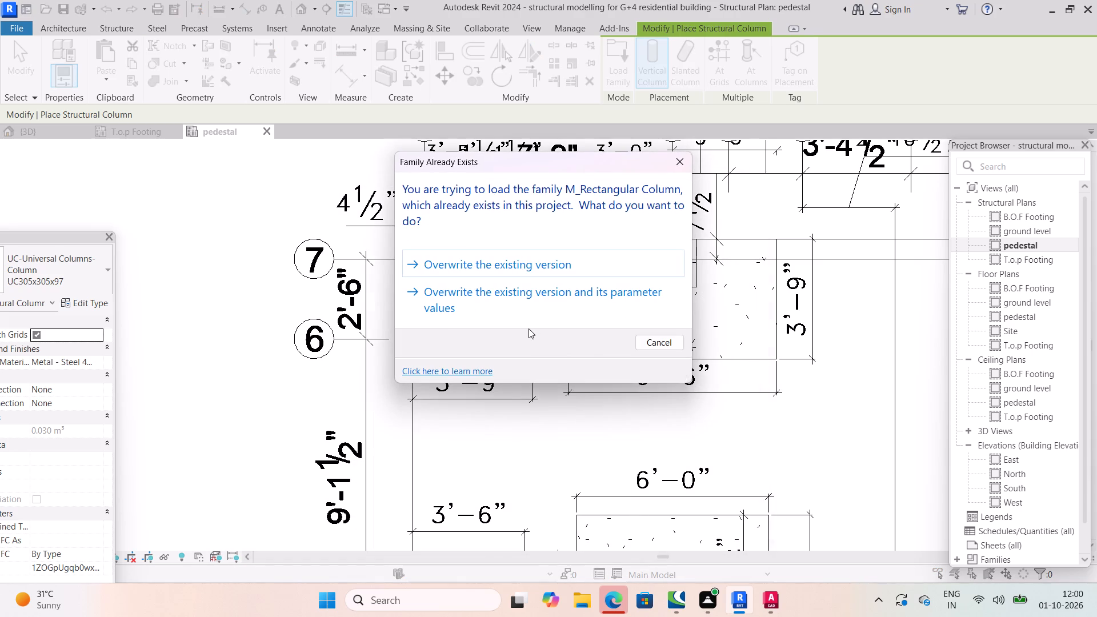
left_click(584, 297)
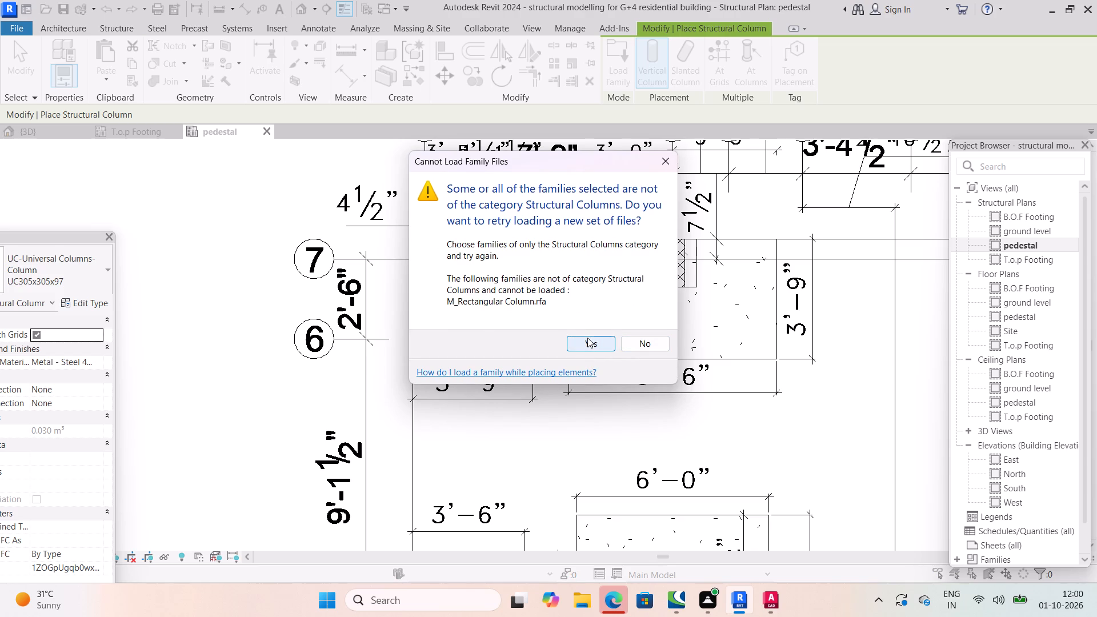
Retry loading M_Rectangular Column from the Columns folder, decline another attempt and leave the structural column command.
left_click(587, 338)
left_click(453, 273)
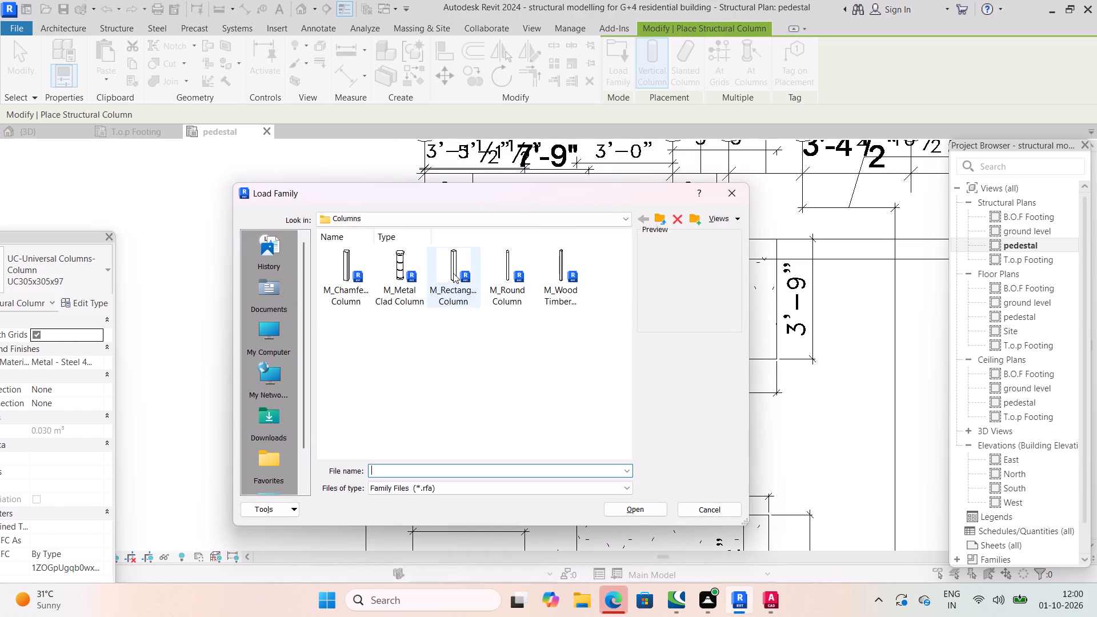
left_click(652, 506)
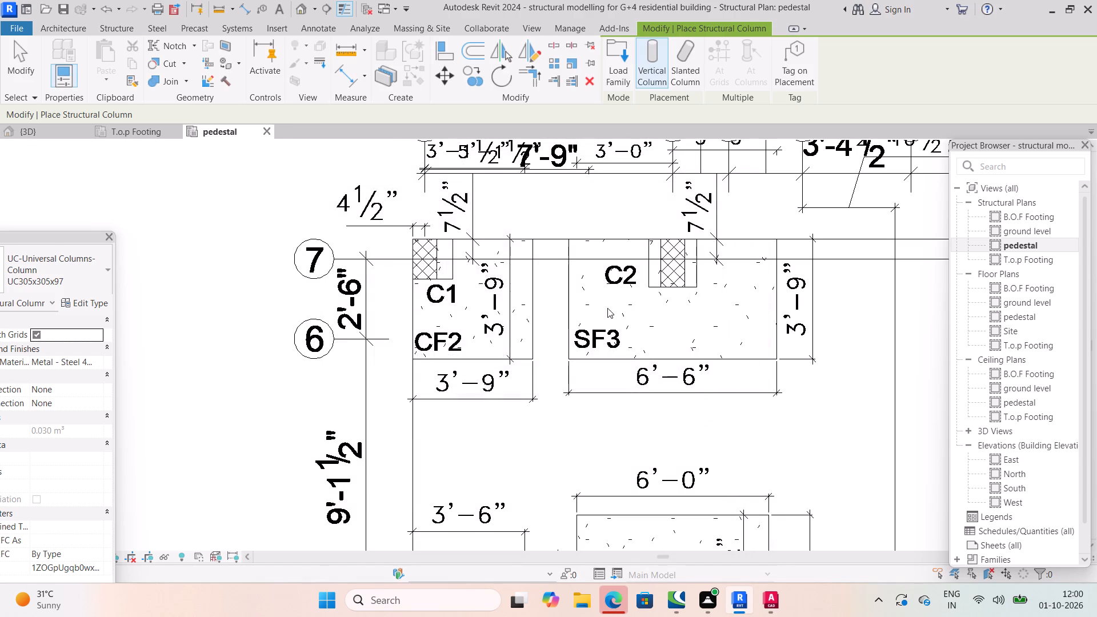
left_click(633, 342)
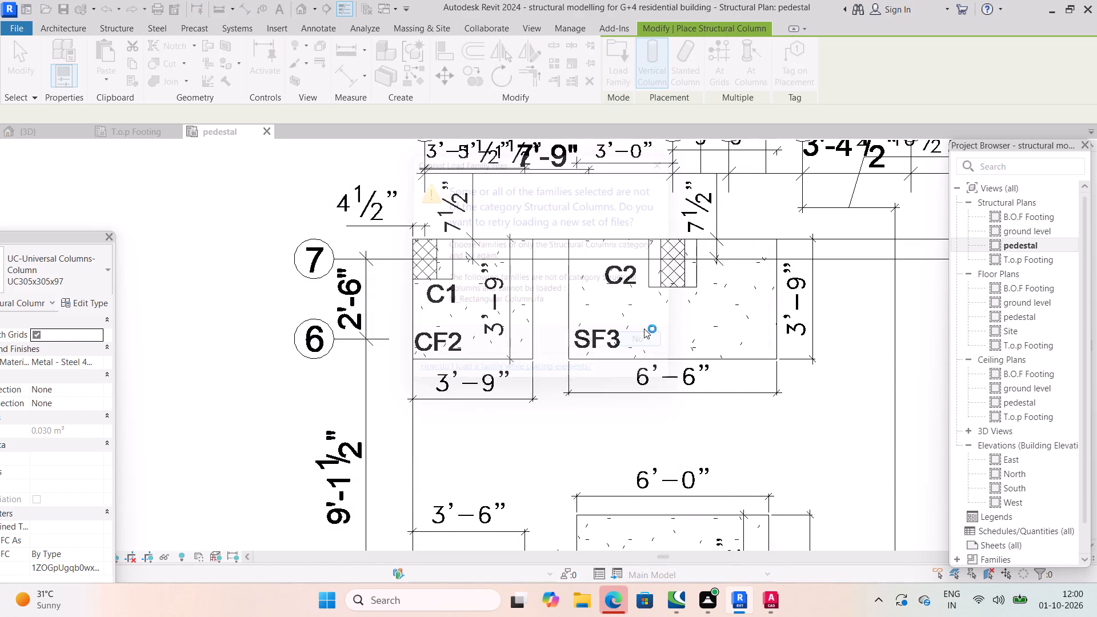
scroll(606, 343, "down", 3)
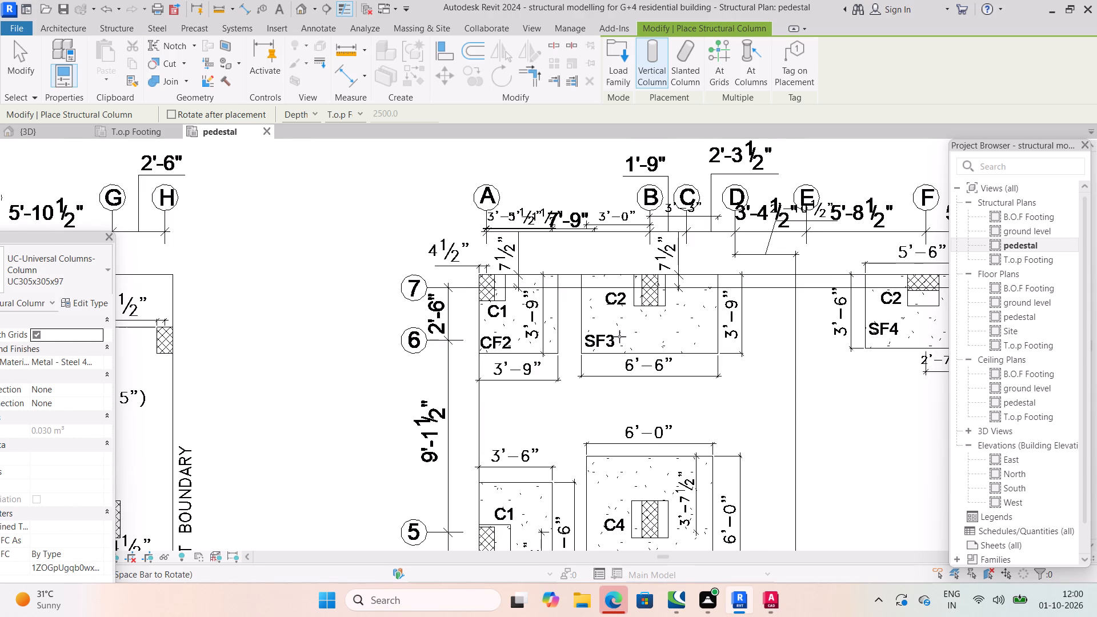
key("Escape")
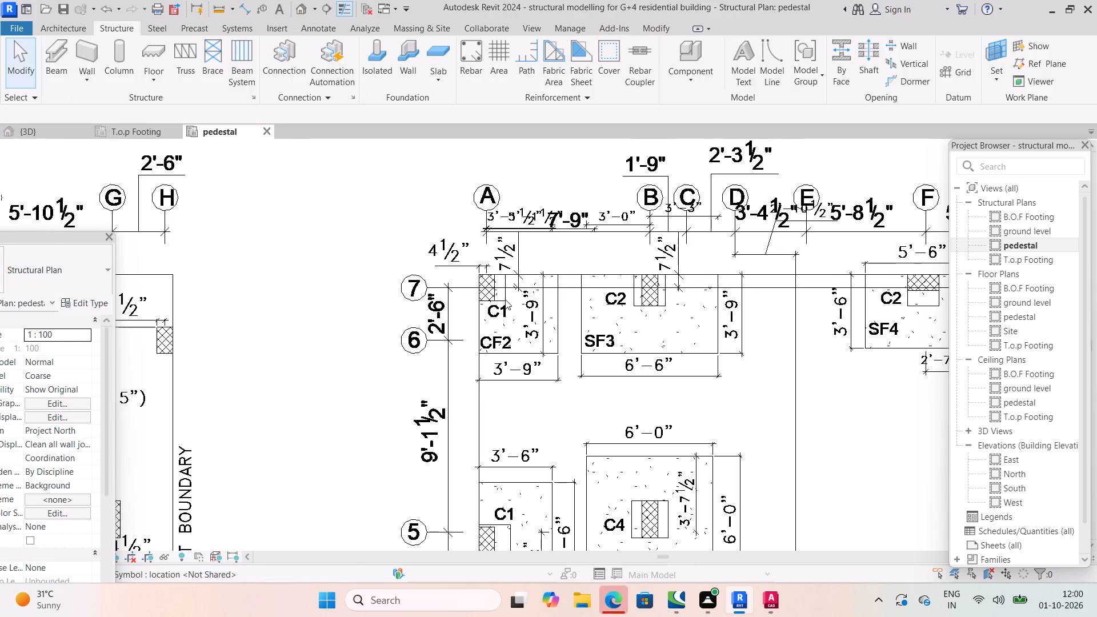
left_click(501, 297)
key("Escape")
Examine the modelled footings against the imported drawing layouts from several angles in the 3D view.
left_click(33, 128)
scroll(637, 358, "down", 3)
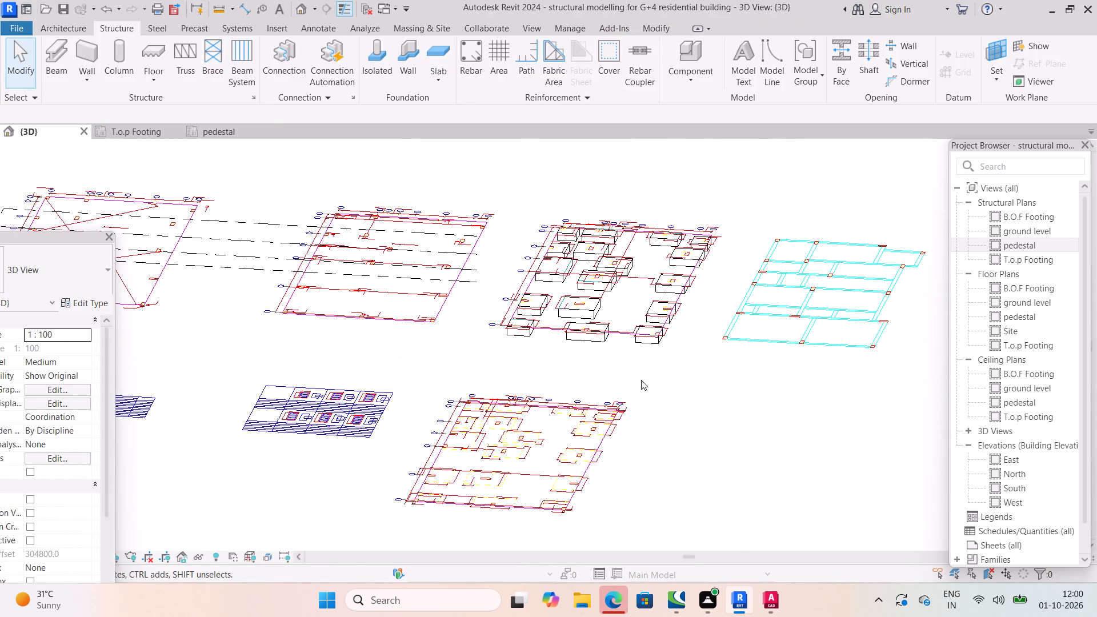
middle_click_drag(680, 431, 631, 383)
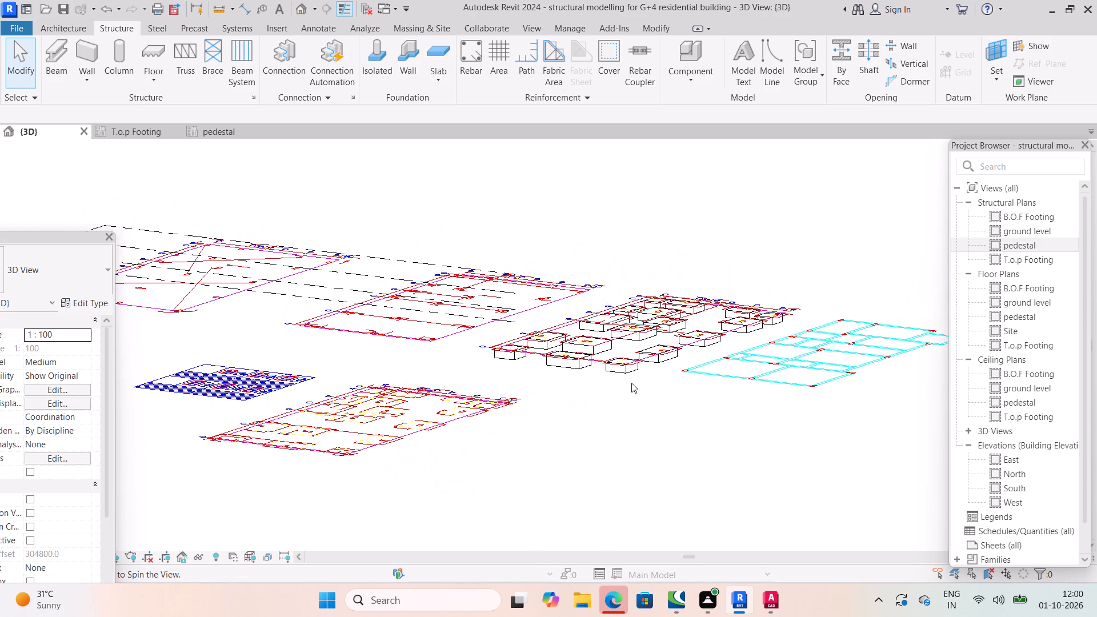
left_click(615, 410)
scroll(497, 454, "up", 1)
middle_click_drag(499, 454, 602, 531)
scroll(571, 480, "down", 2)
middle_click_drag(634, 413, 586, 444, "shift")
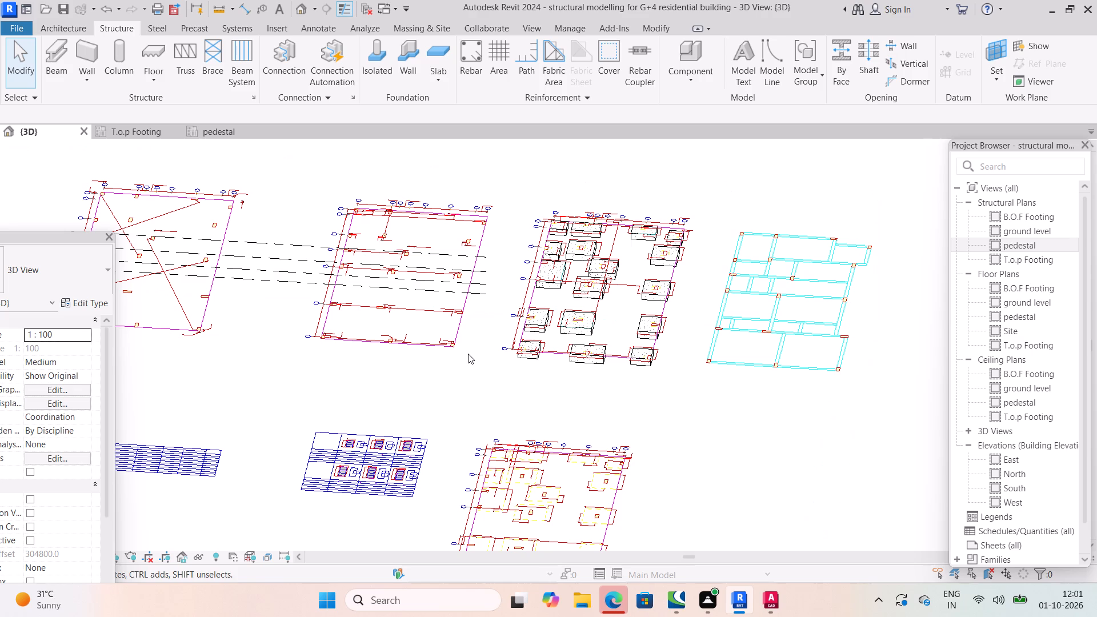
scroll(514, 314, "down", 3)
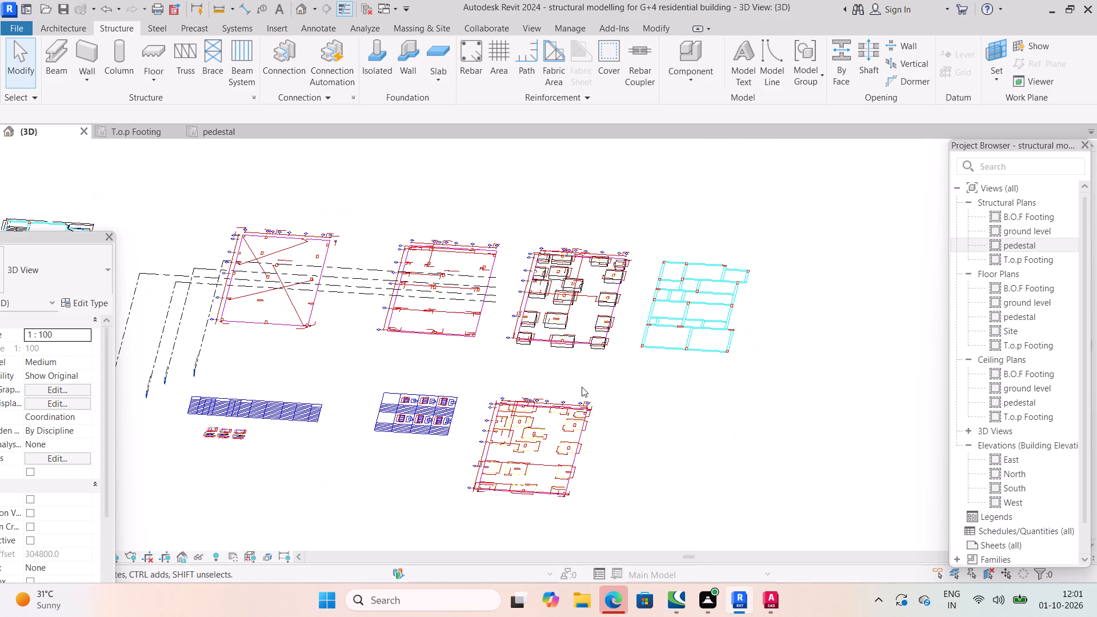
scroll(607, 339, "up", 3)
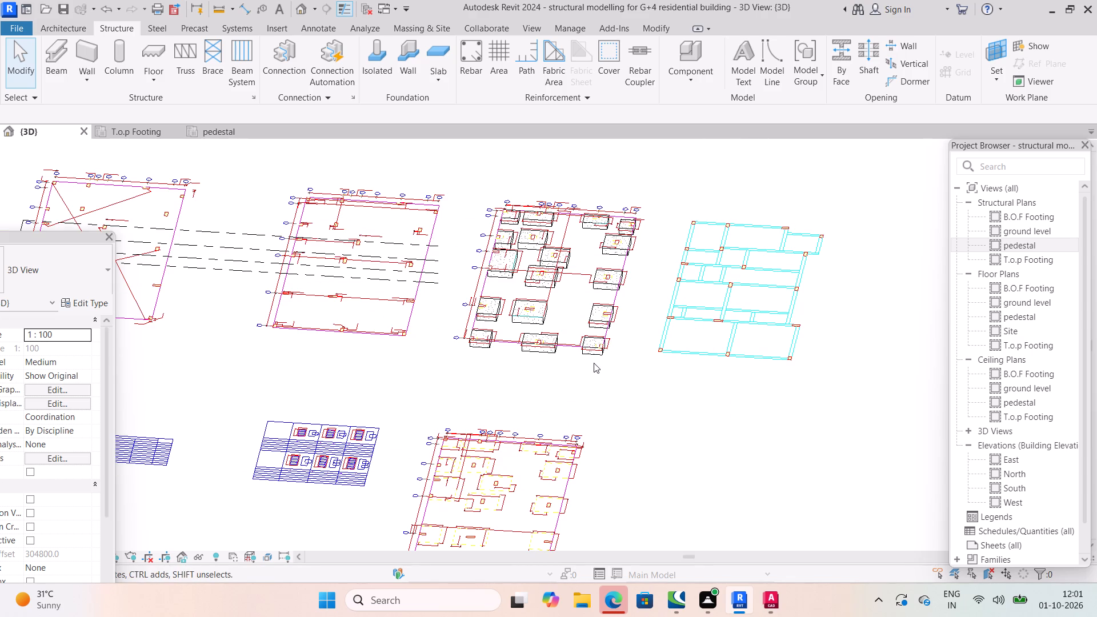
scroll(616, 224, "up", 2)
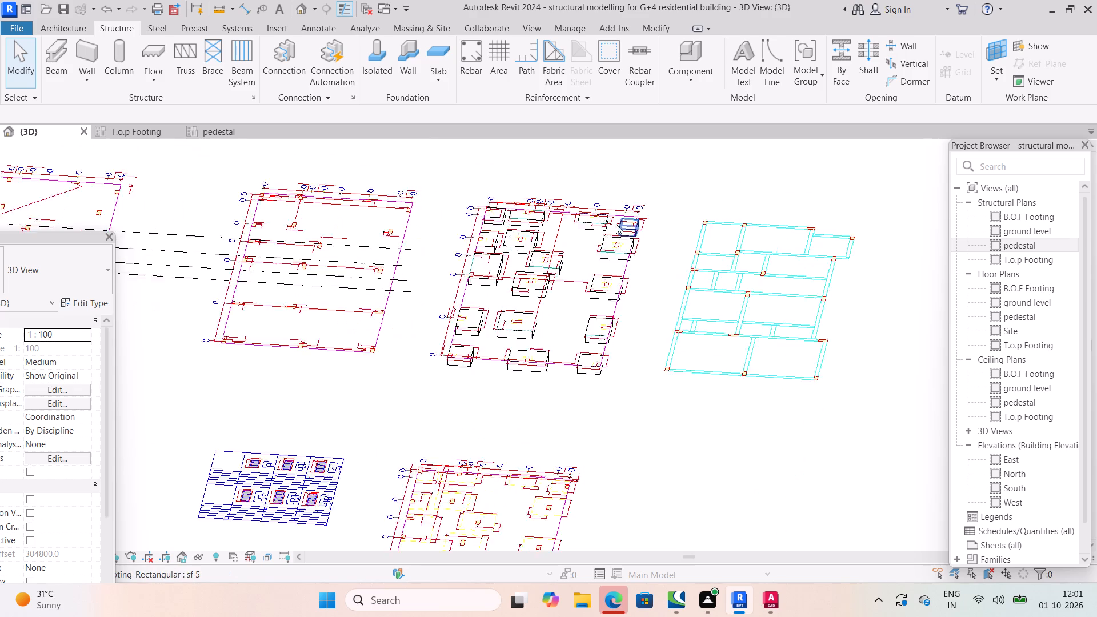
scroll(616, 224, "up", 2)
middle_click_drag(634, 294, 671, 257)
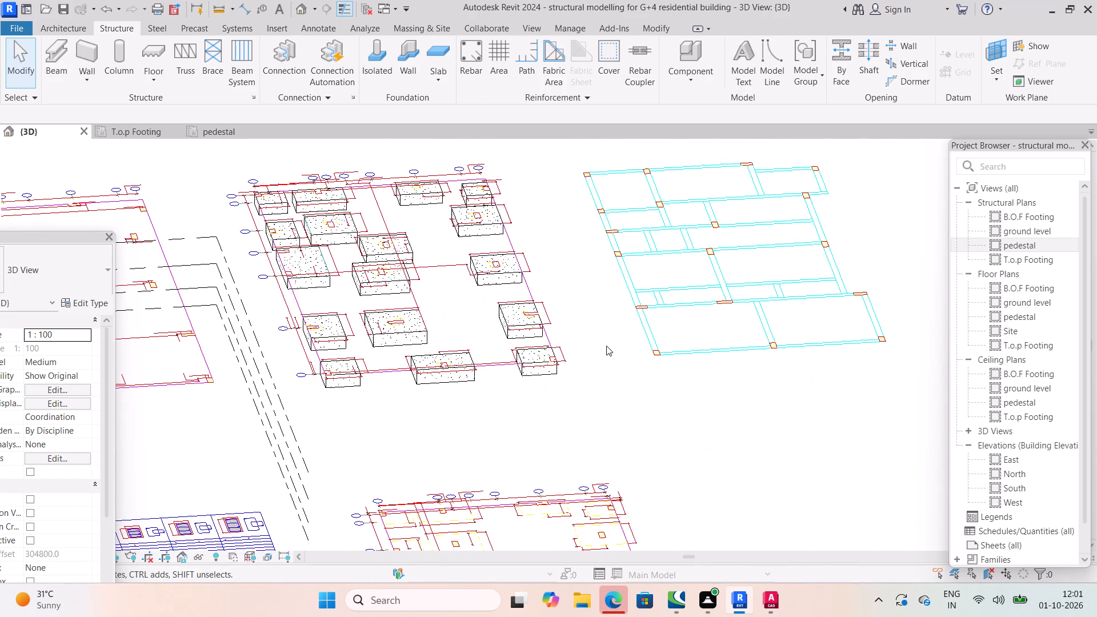
scroll(601, 331, "up", 1)
middle_click_drag(601, 331, 581, 417)
scroll(601, 331, "down", 1)
middle_click(581, 417, "shift")
scroll(470, 326, "down", 3)
middle_click_drag(470, 326, 468, 353)
middle_click_drag(481, 297, 481, 370)
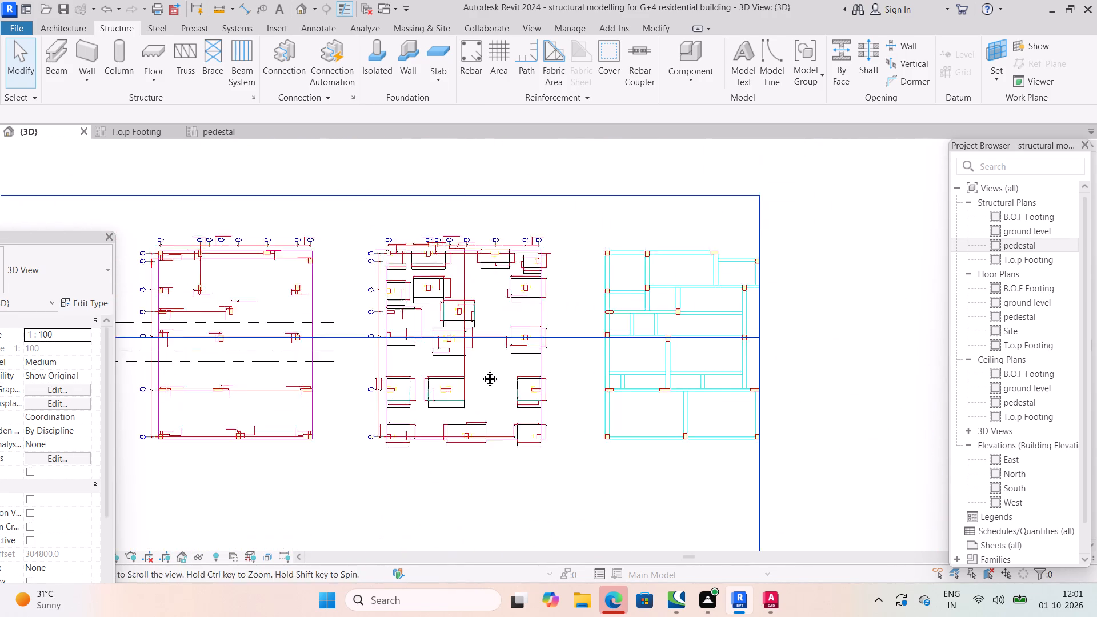
middle_click_drag(481, 370, 479, 368)
Compare the T.o.p Footing plan with the pedestal plan around the C1 and C2 footings near grid 7.
left_click(141, 132)
scroll(402, 258, "down", 2)
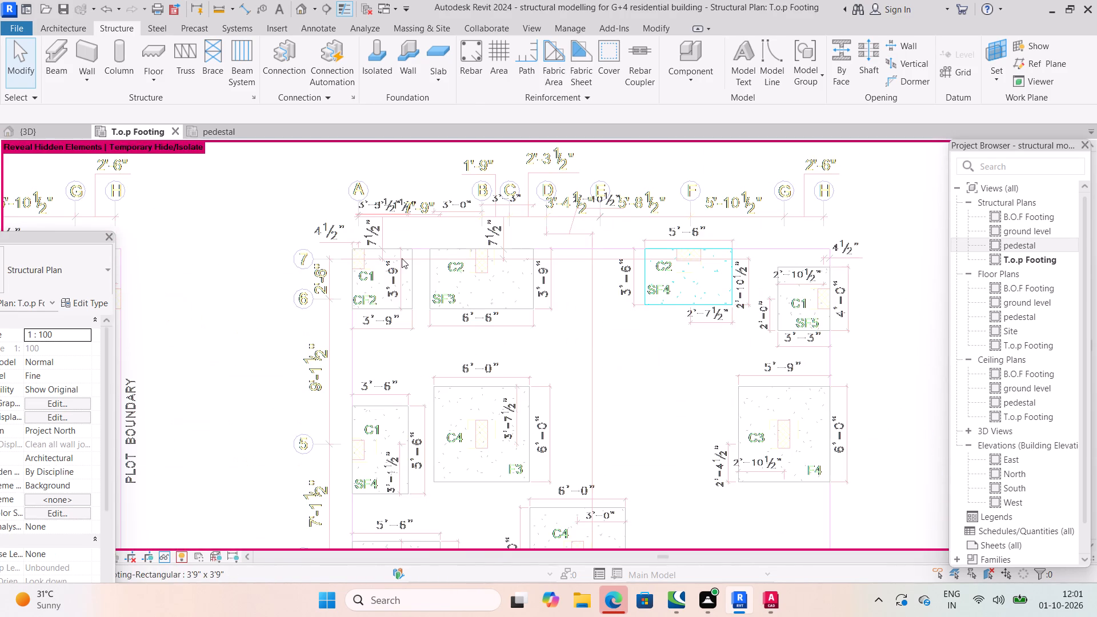
scroll(479, 266, "down", 1)
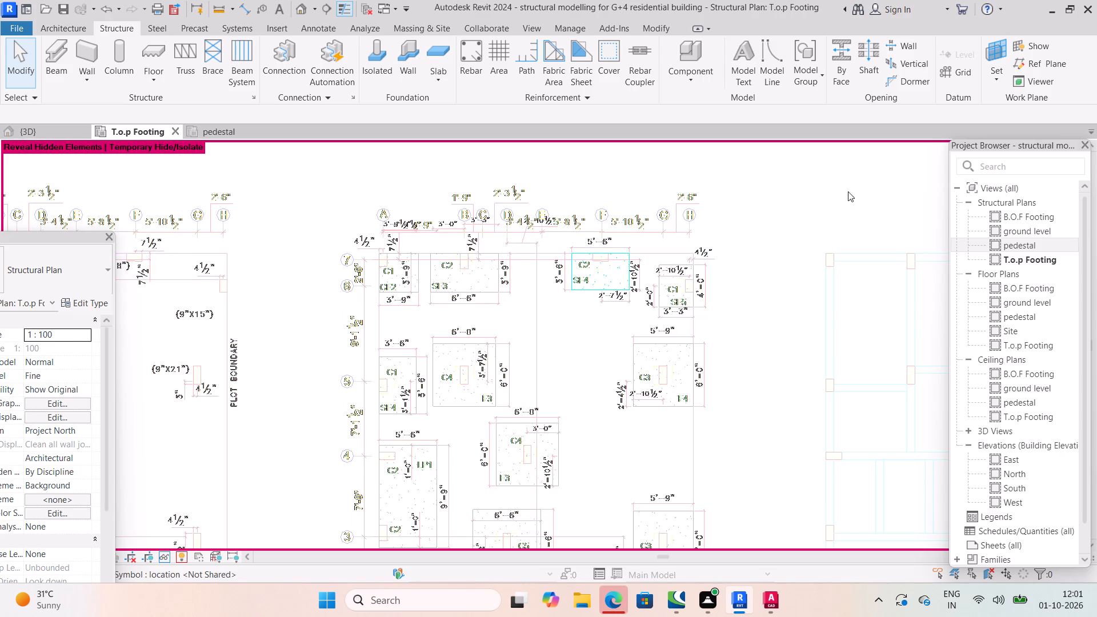
left_click(235, 130)
scroll(517, 280, "up", 3)
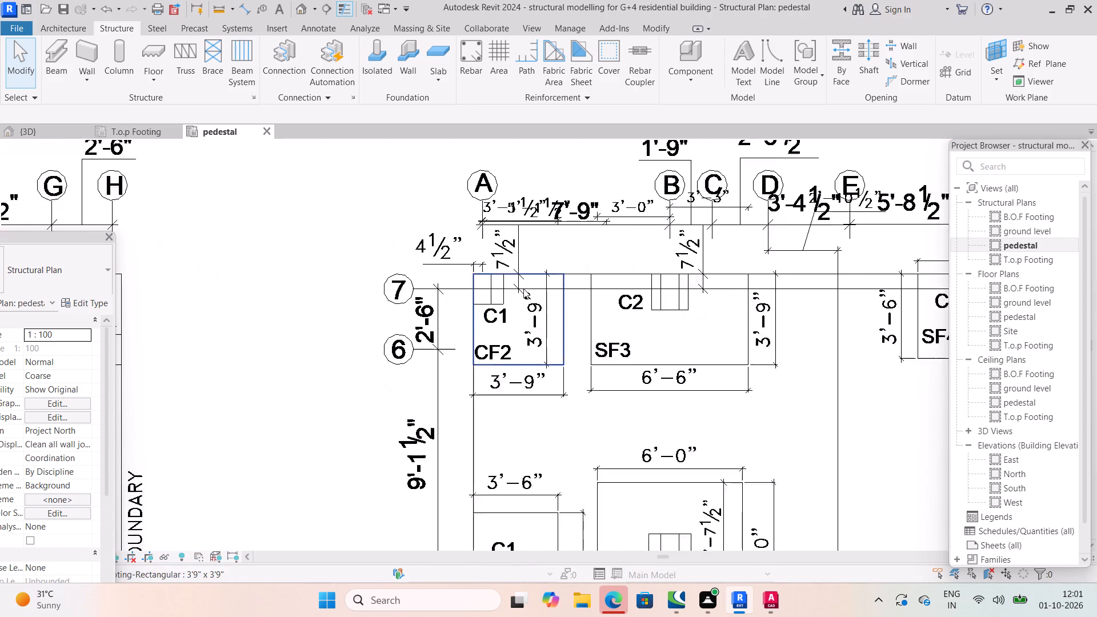
scroll(498, 298, "up", 3)
scroll(554, 287, "down", 4)
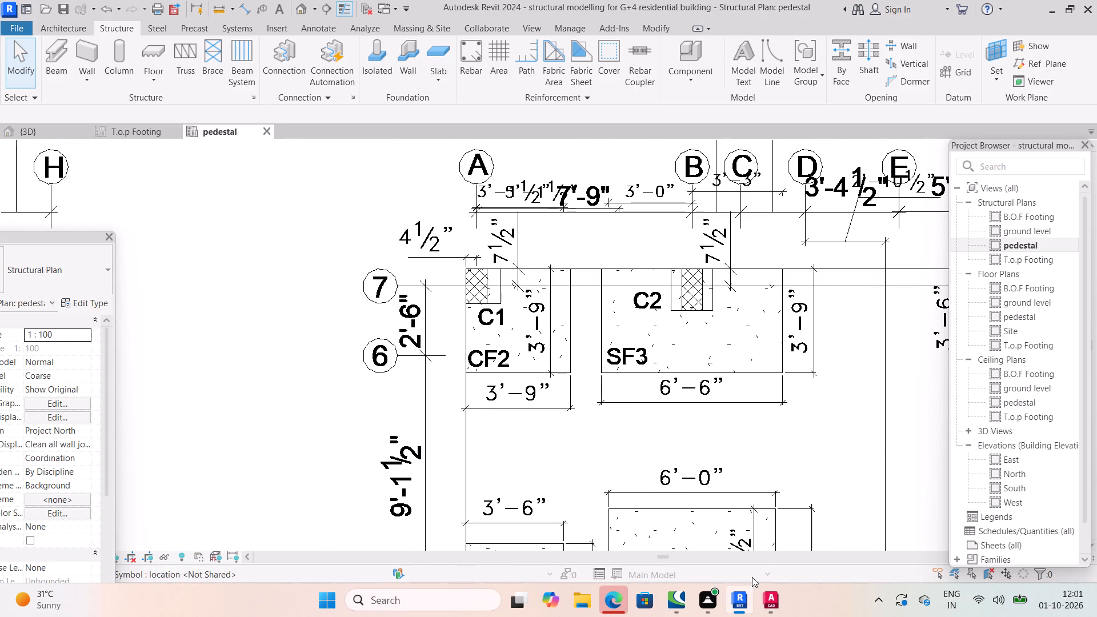
Switch to the TYPICAL FLOOR DETAILS drawing in AutoCAD and examine the column layout's sizes and positions.
left_click(781, 549)
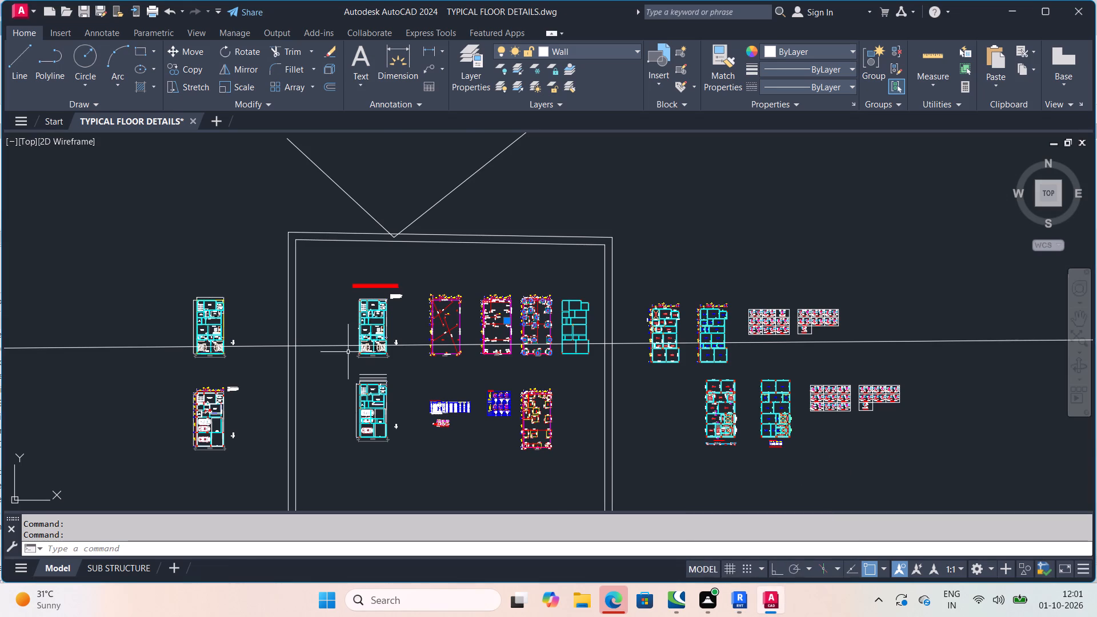
scroll(348, 352, "up", 2)
scroll(580, 258, "up", 3)
middle_click_drag(678, 223, 455, 328)
scroll(639, 336, "up", 3)
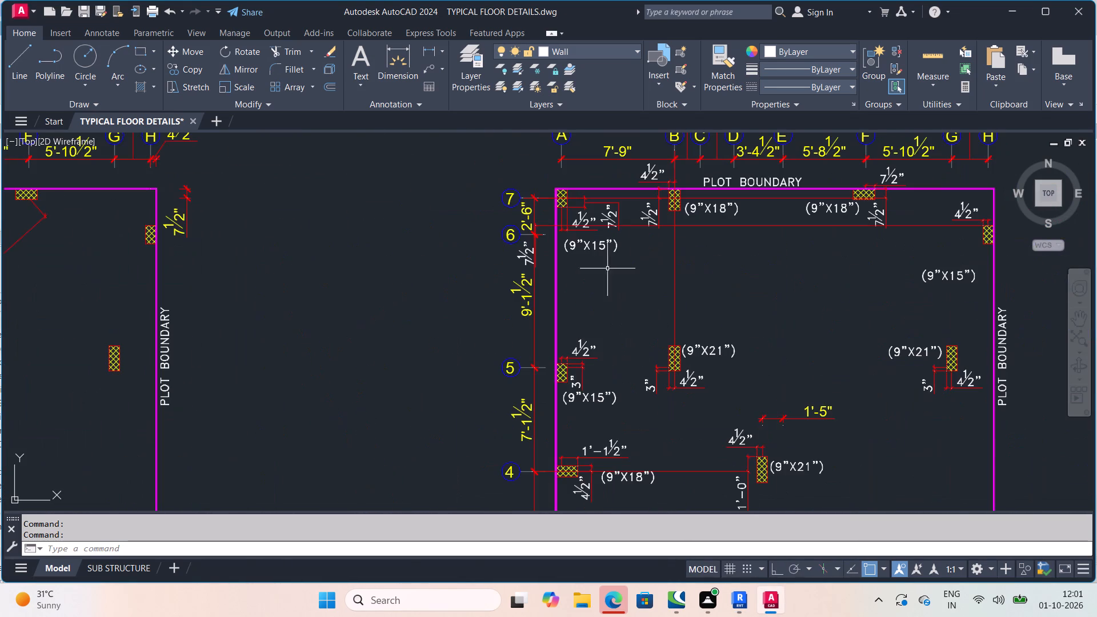
scroll(599, 251, "up", 4)
scroll(597, 261, "down", 5)
middle_click_drag(634, 271, 602, 395)
scroll(616, 339, "down", 1)
middle_click_drag(734, 171, 651, 324)
scroll(698, 222, "down", 2)
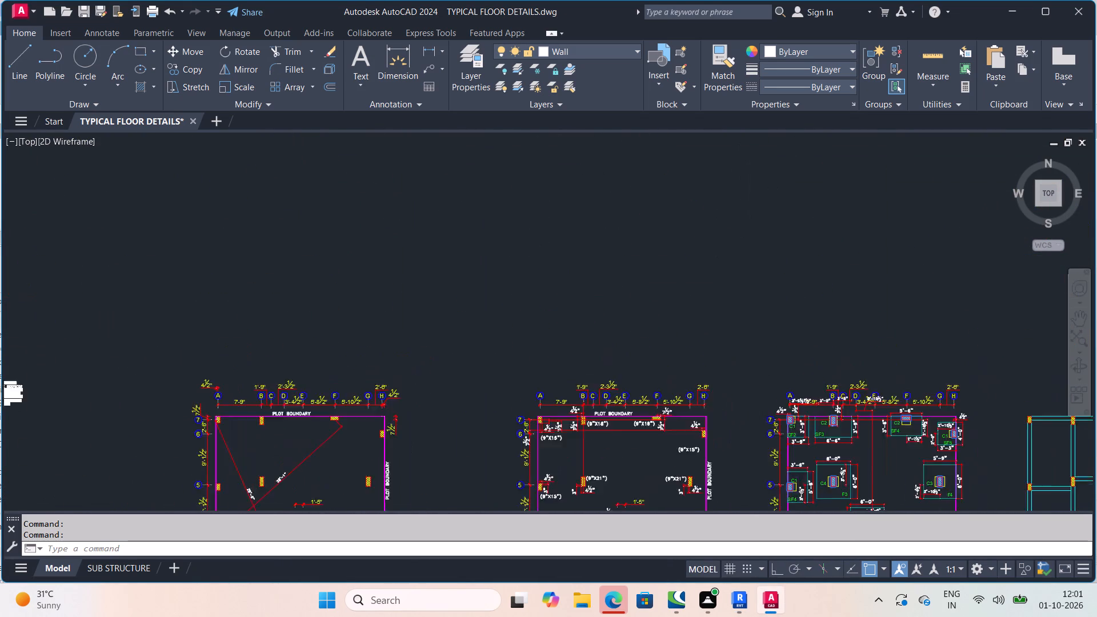
middle_click_drag(651, 324, 642, 357)
scroll(651, 324, "down", 2)
middle_click_drag(627, 291, 608, 368)
scroll(622, 302, "down", 4)
Examine the footing layout in the drawing, focusing on columns C1 and C2 on footings CF2 and SF3 near grid 7.
scroll(606, 410, "up", 10)
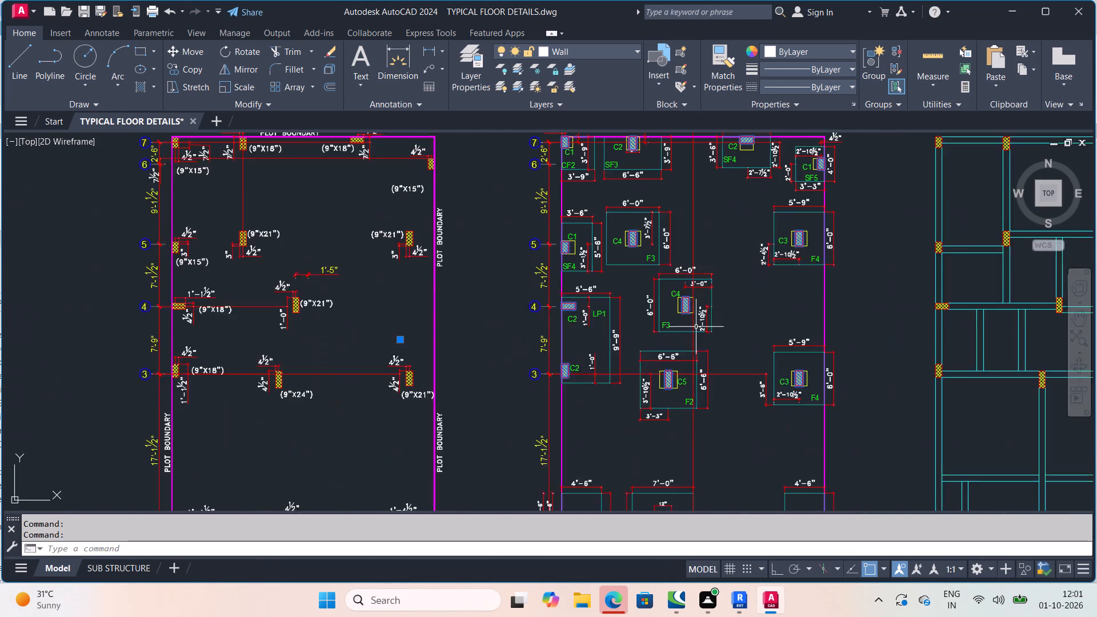
middle_click_drag(686, 330, 595, 360)
scroll(574, 309, "up", 4)
middle_click_drag(545, 227, 572, 370)
scroll(556, 285, "down", 1)
middle_click_drag(533, 242, 558, 323)
scroll(533, 242, "down", 2)
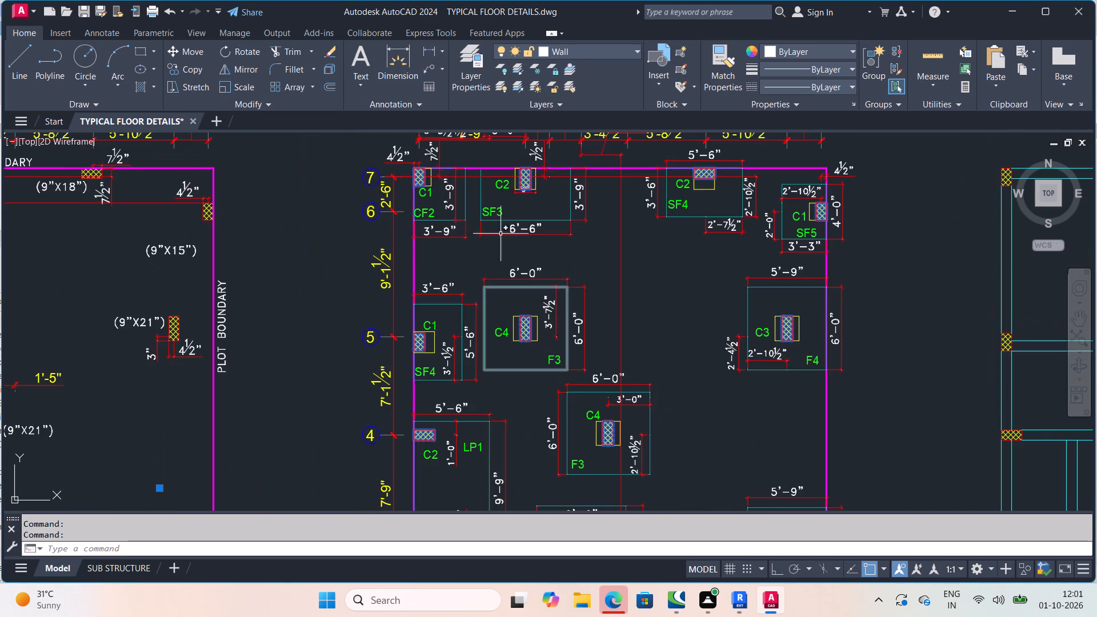
scroll(441, 193, "up", 4)
middle_click_drag(443, 198, 511, 341)
scroll(493, 301, "down", 1)
middle_click_drag(507, 324, 549, 374)
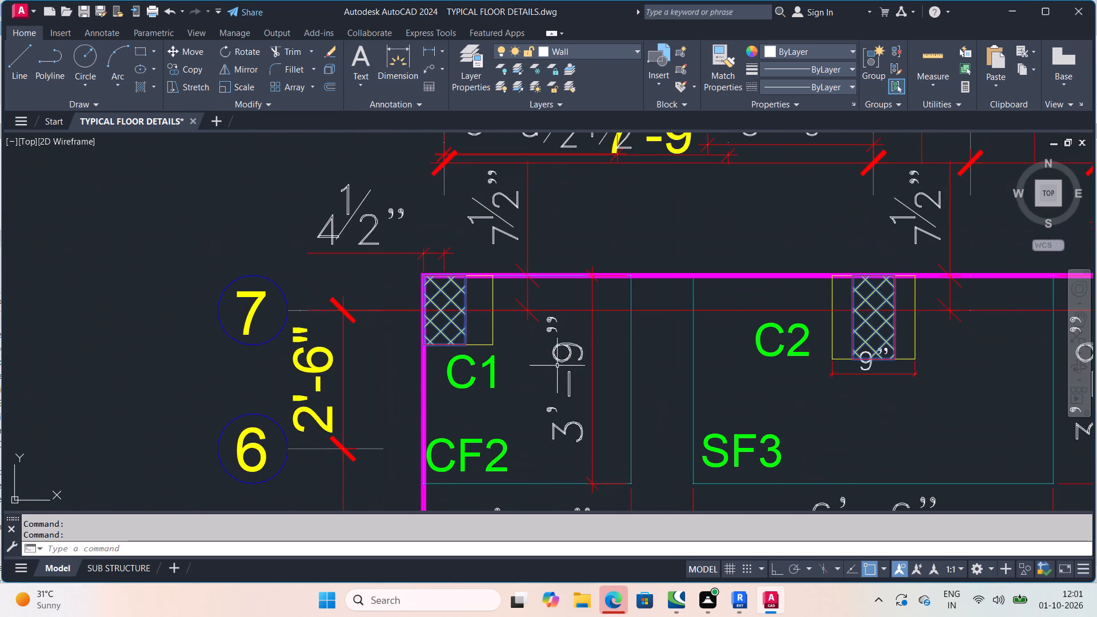
Measure the width of the C1 pedestal outline on footing CF2 with the Dimension tool, without placing the dimension.
left_click(622, 150)
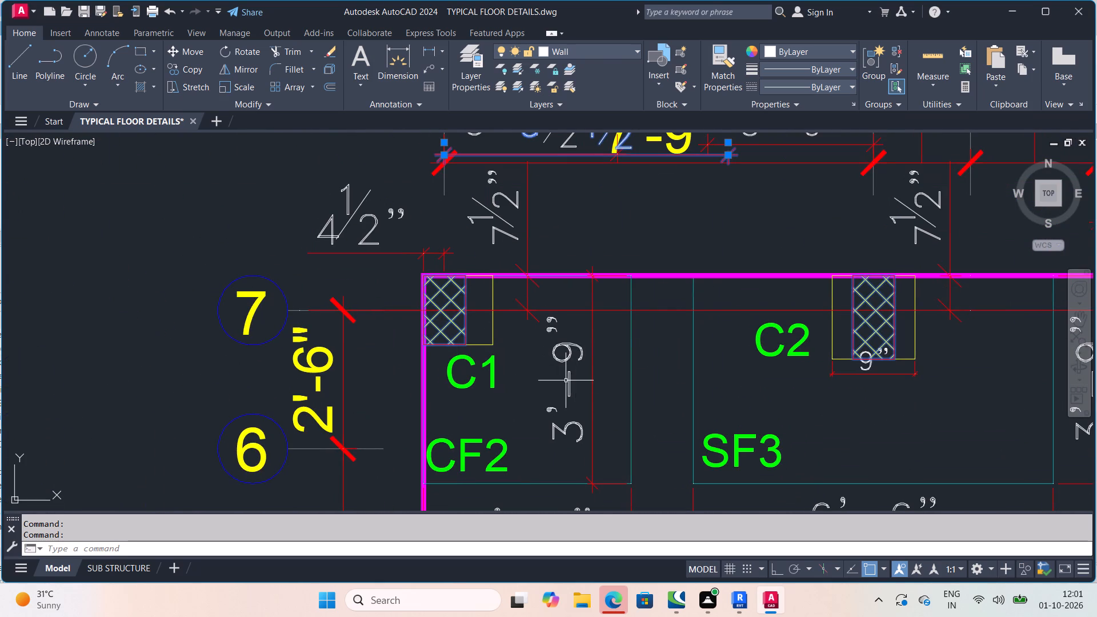
scroll(564, 359, "down", 2)
scroll(515, 352, "up", 2)
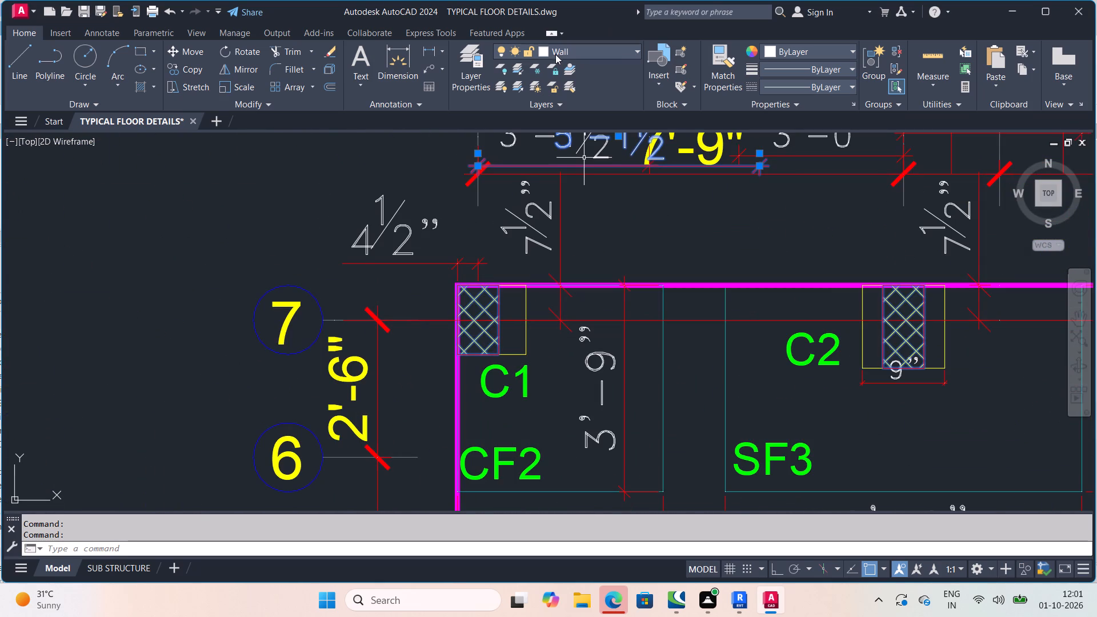
left_click(406, 55)
scroll(434, 259, "up", 3)
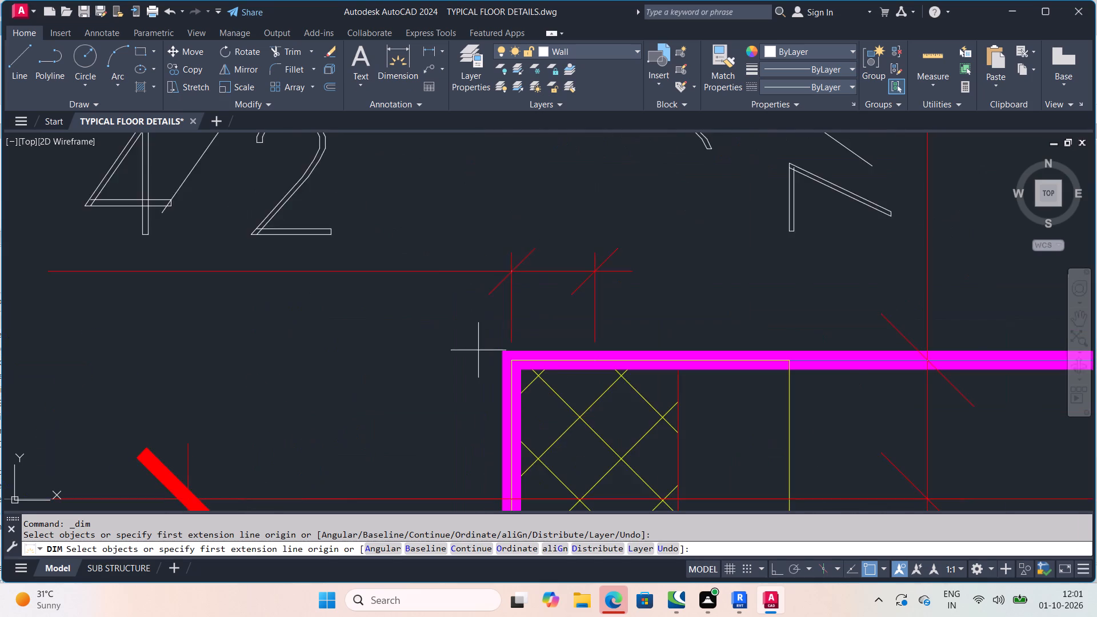
scroll(492, 359, "up", 1)
middle_click_drag(486, 358, 386, 202)
scroll(429, 290, "down", 1)
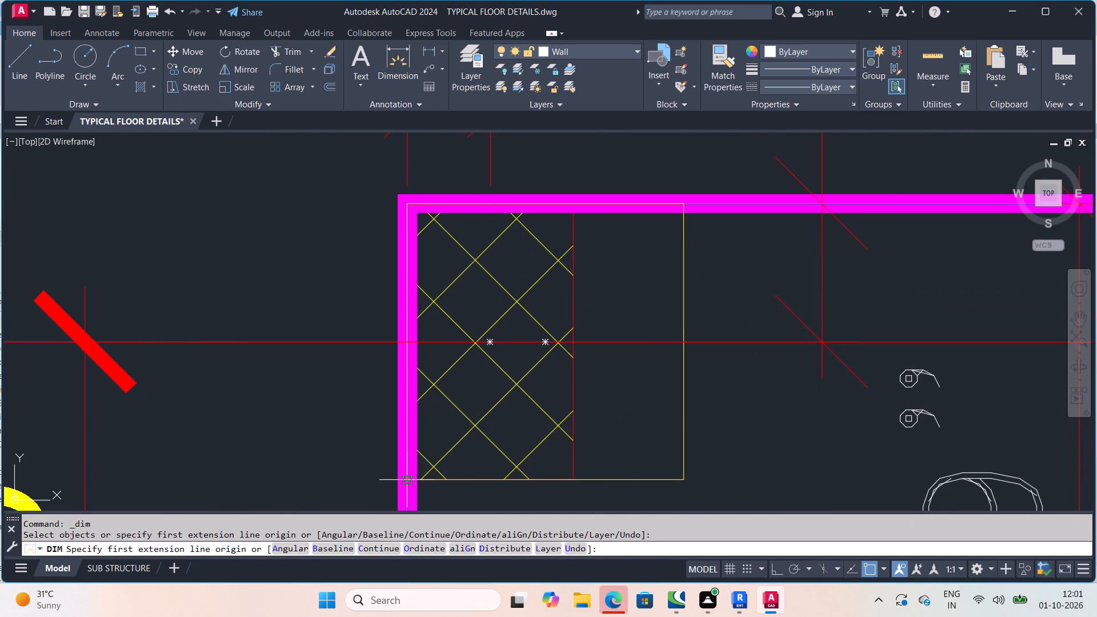
left_click(409, 482)
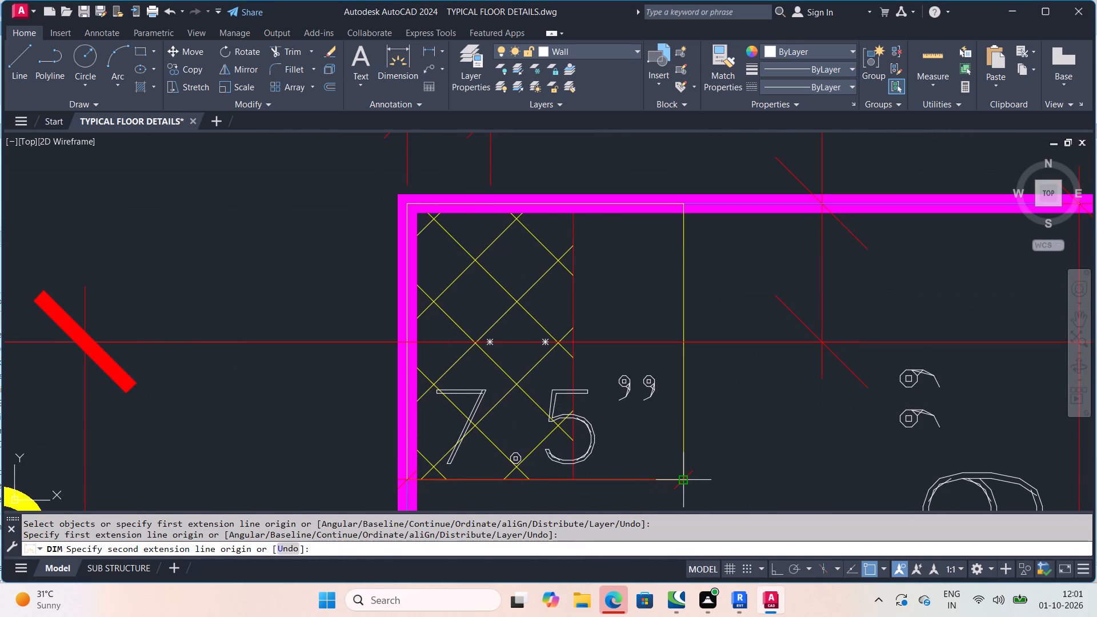
left_click(683, 479)
scroll(730, 339, "down", 1)
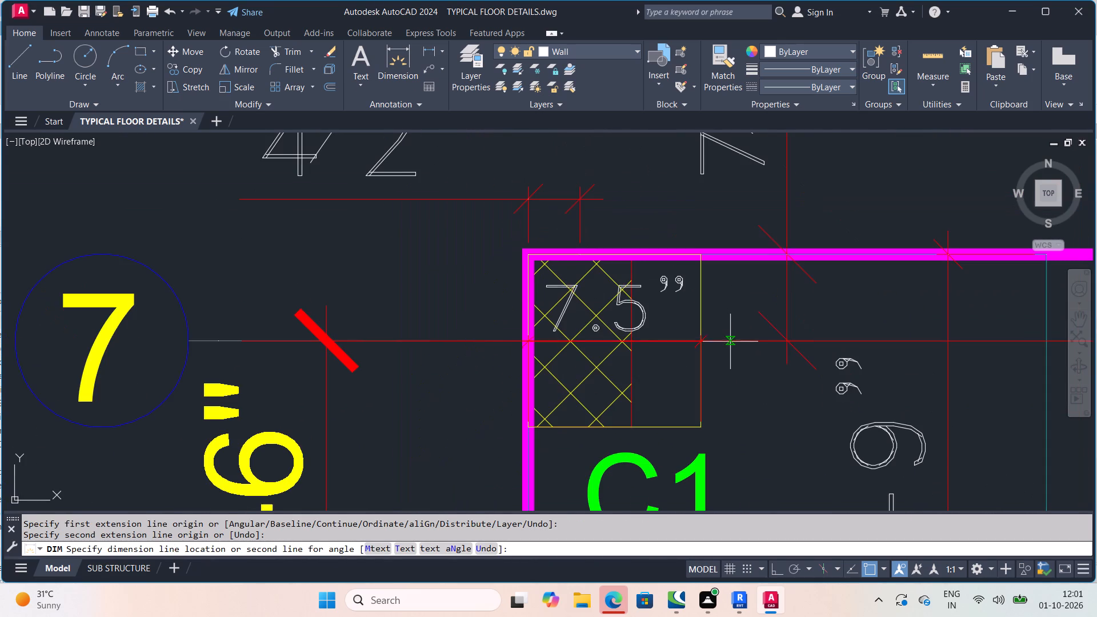
key("Escape")
Examine the typical isolated, shoe and corner footing sections, focusing on how the pedestal and column sit on the footing.
scroll(683, 352, "down", 3)
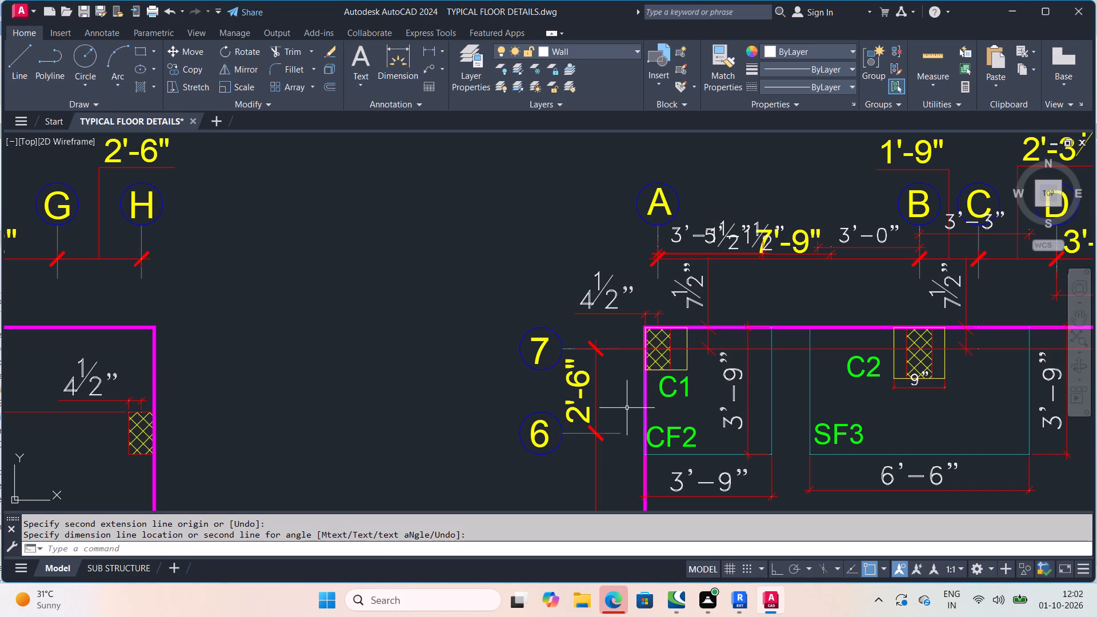
scroll(623, 430, "down", 5)
middle_click_drag(594, 403, 542, 281)
middle_click_drag(475, 432, 620, 243)
scroll(611, 249, "down", 1)
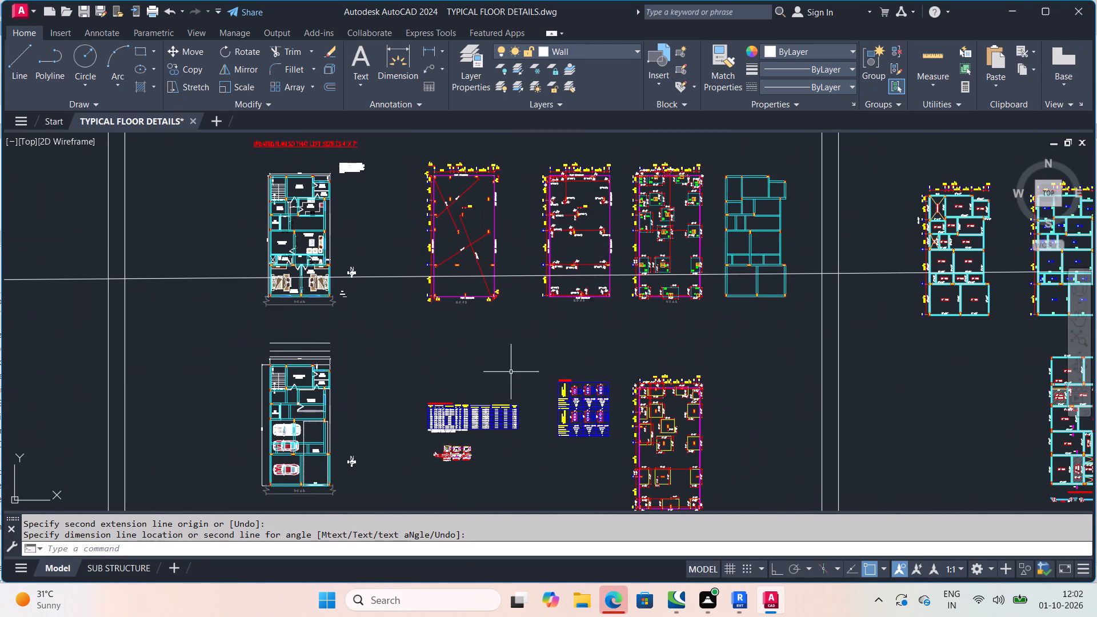
scroll(446, 441, "up", 3)
scroll(670, 420, "up", 3)
scroll(638, 374, "down", 5)
middle_click_drag(662, 477, 651, 383)
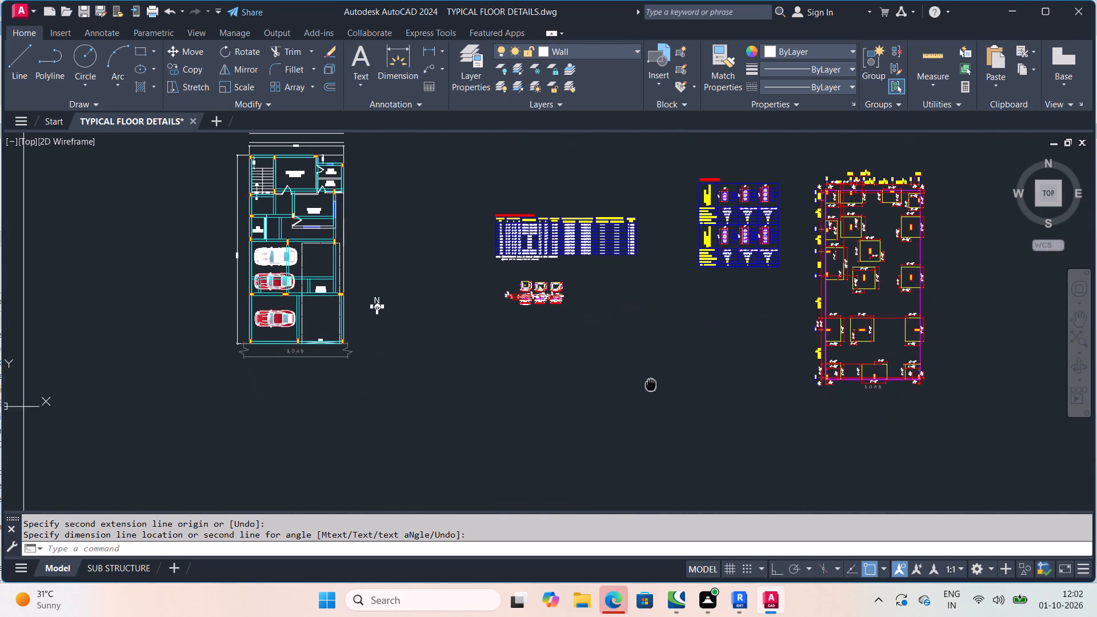
scroll(535, 308, "up", 7)
middle_click_drag(495, 269, 594, 390)
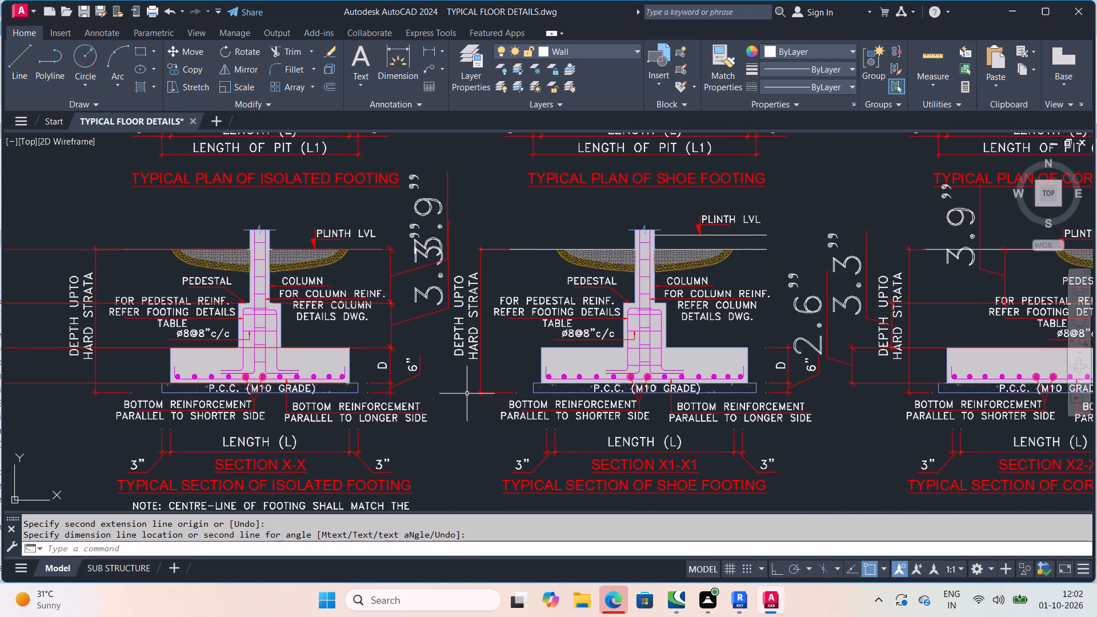
scroll(518, 417, "down", 4)
scroll(424, 411, "up", 3)
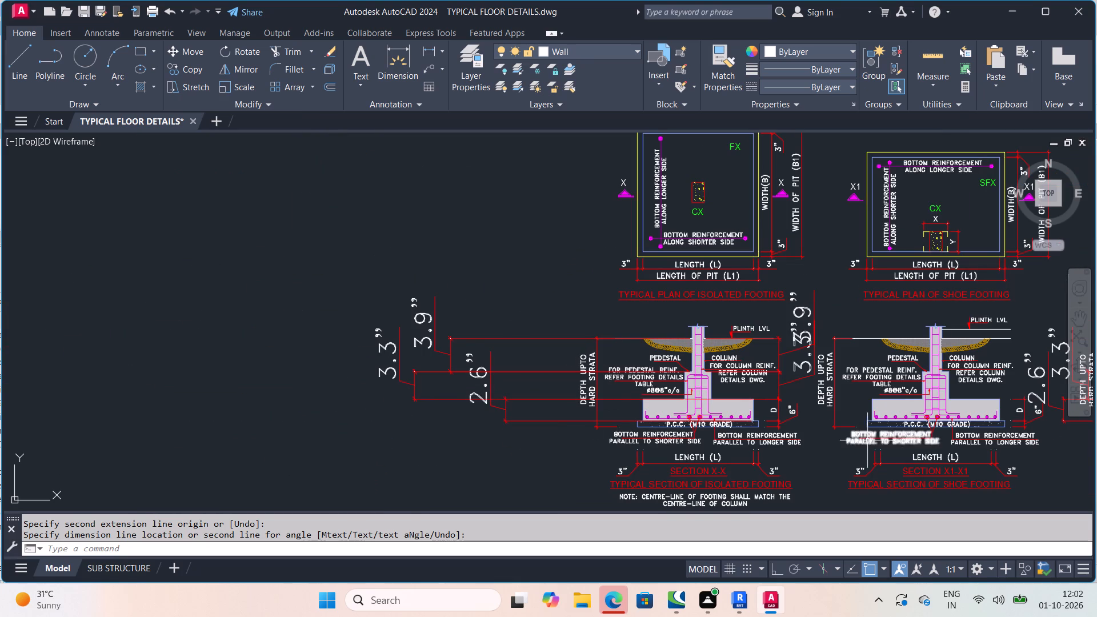
left_click_drag(691, 546, 695, 568)
scroll(718, 404, "up", 3)
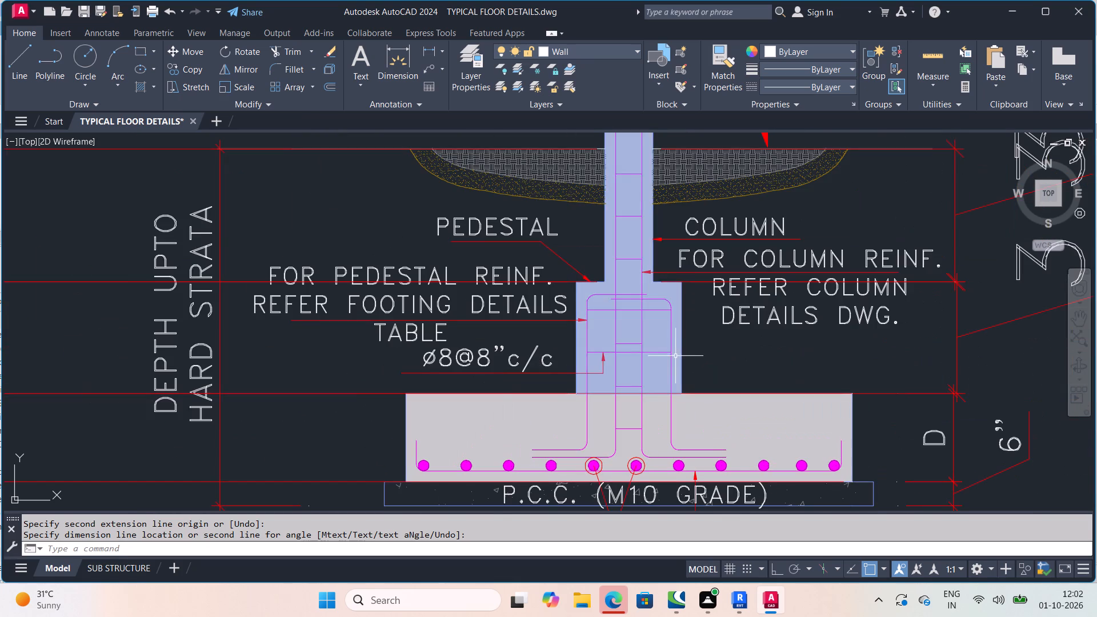
scroll(668, 363, "down", 3)
scroll(648, 342, "up", 2)
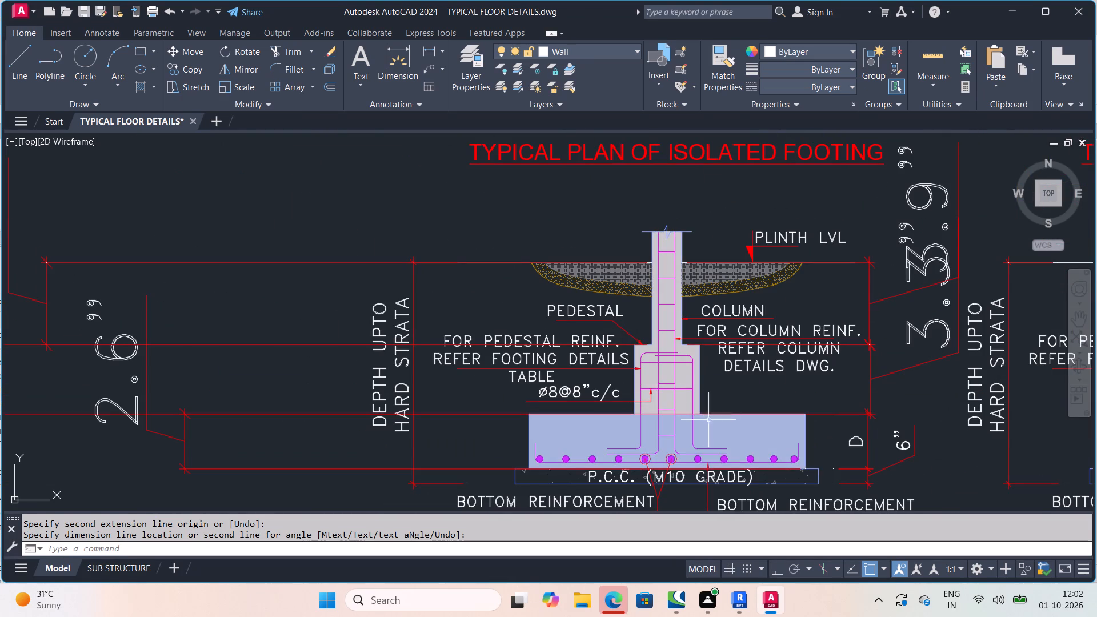
scroll(634, 387, "down", 3)
middle_click_drag(662, 355, 584, 394)
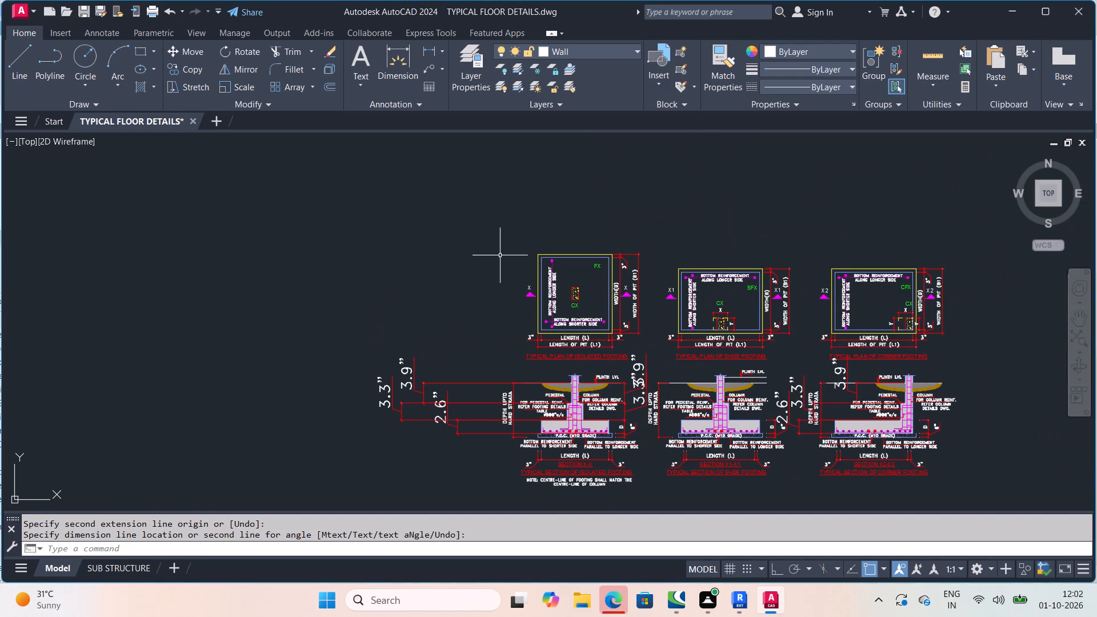
Read the pedestal X and Y sizes for each footing ID in the isolated footing schedule.
scroll(604, 298, "down", 1)
middle_click_drag(604, 298, 745, 356)
scroll(780, 346, "down", 2)
middle_click_drag(558, 305, 564, 306)
scroll(564, 310, "down", 2)
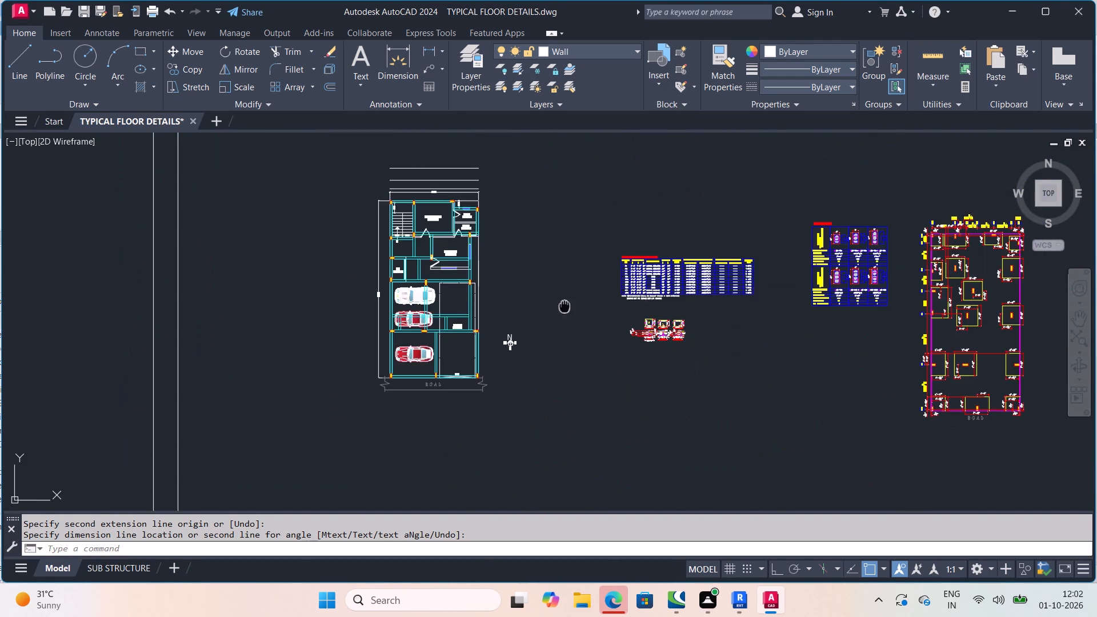
middle_click_drag(750, 199, 689, 332)
scroll(578, 382, "up", 5)
middle_click_drag(645, 427, 542, 270)
scroll(542, 269, "up", 1)
scroll(614, 355, "up", 1)
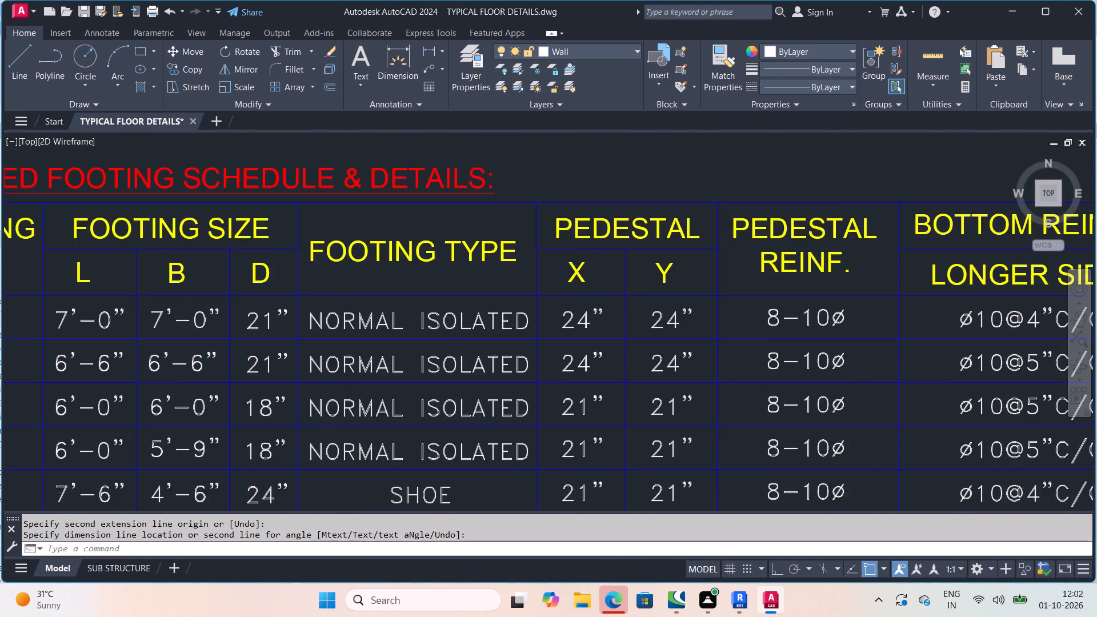
scroll(617, 362, "up", 1)
scroll(603, 345, "down", 2)
scroll(615, 338, "up", 1)
scroll(613, 323, "down", 3)
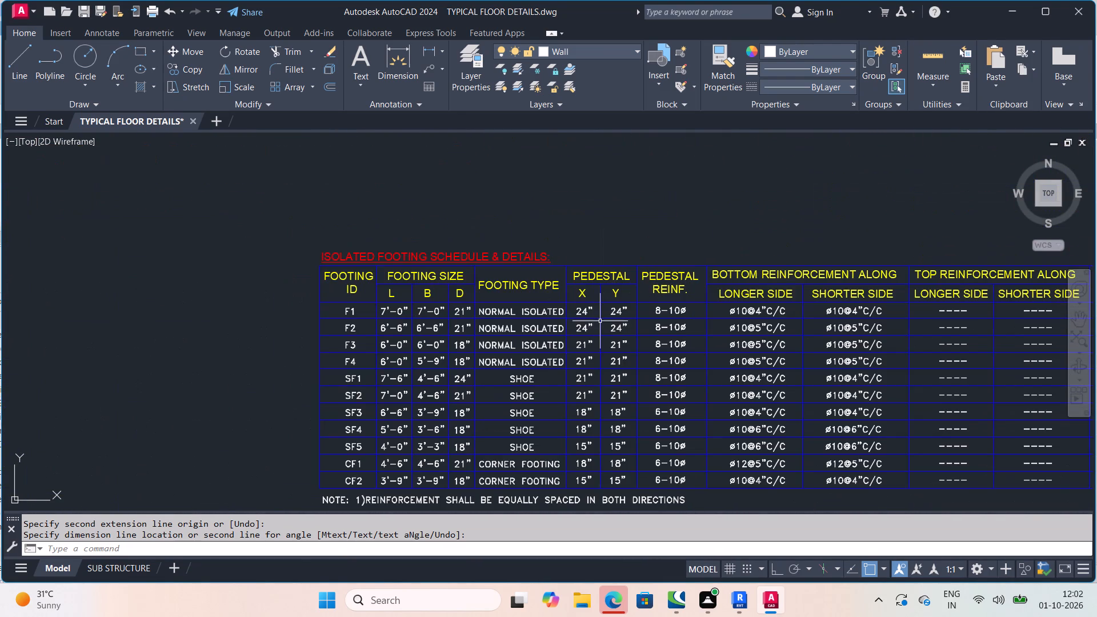
Look over the remaining drawing layouts and switch back to the pedestal structural plan in Revit.
scroll(675, 239, "down", 4)
middle_click_drag(733, 187, 611, 463)
middle_click_drag(698, 224, 682, 255)
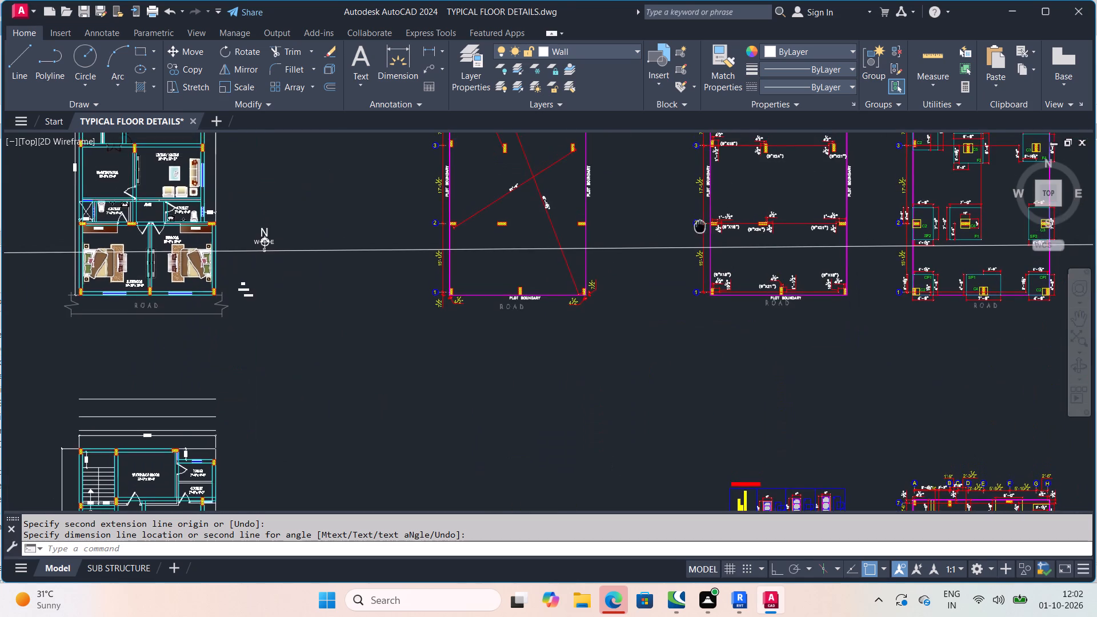
middle_click_drag(682, 255, 571, 339)
middle_click_drag(664, 440, 739, 178)
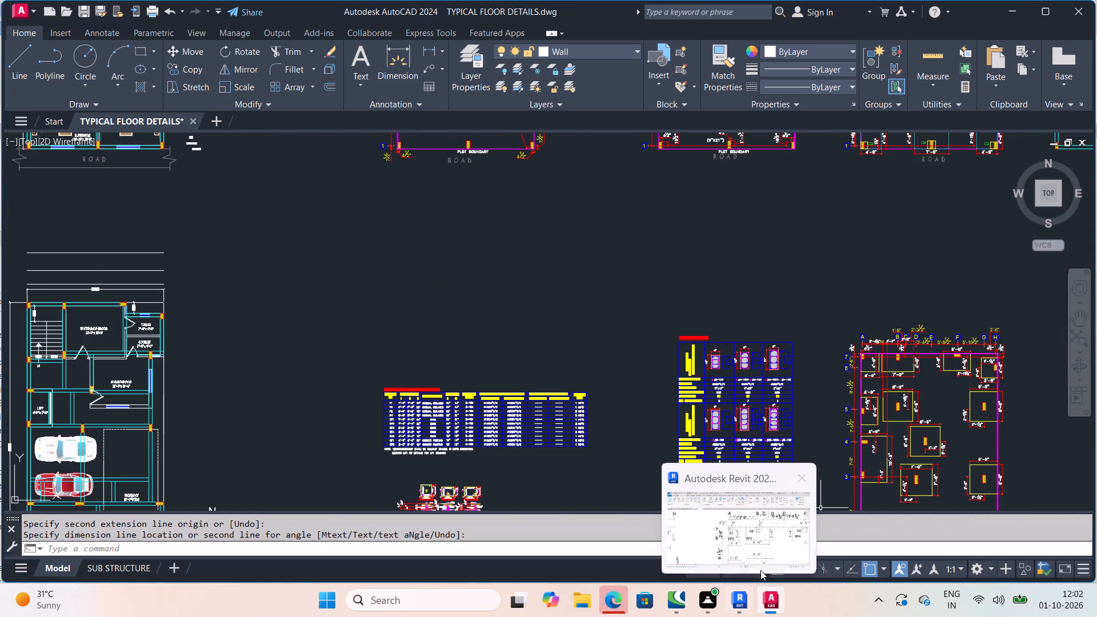
left_click(767, 514)
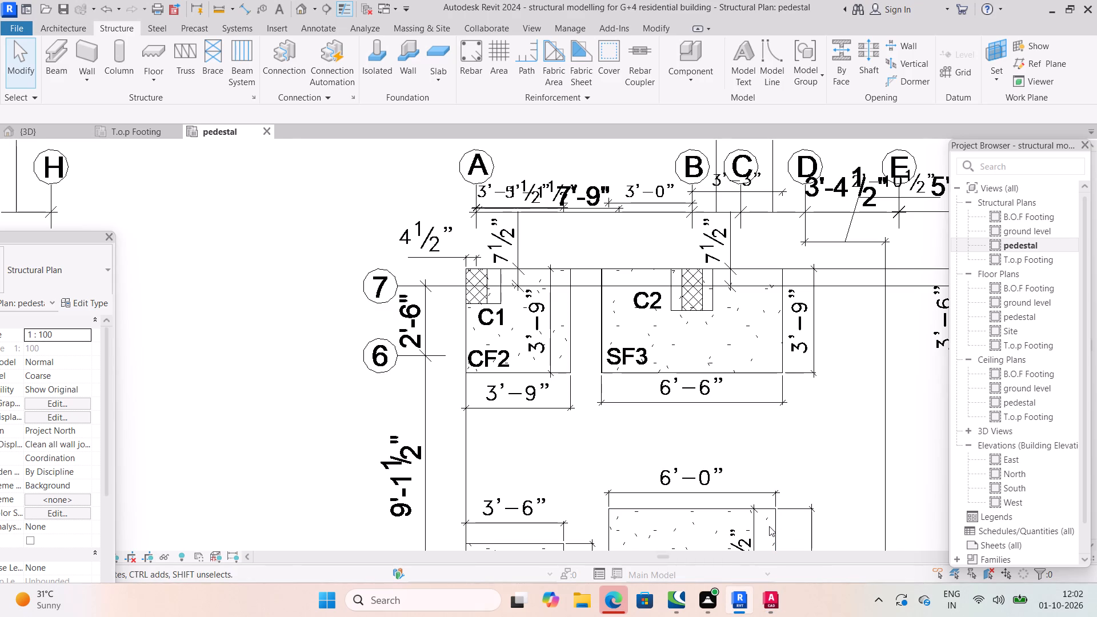
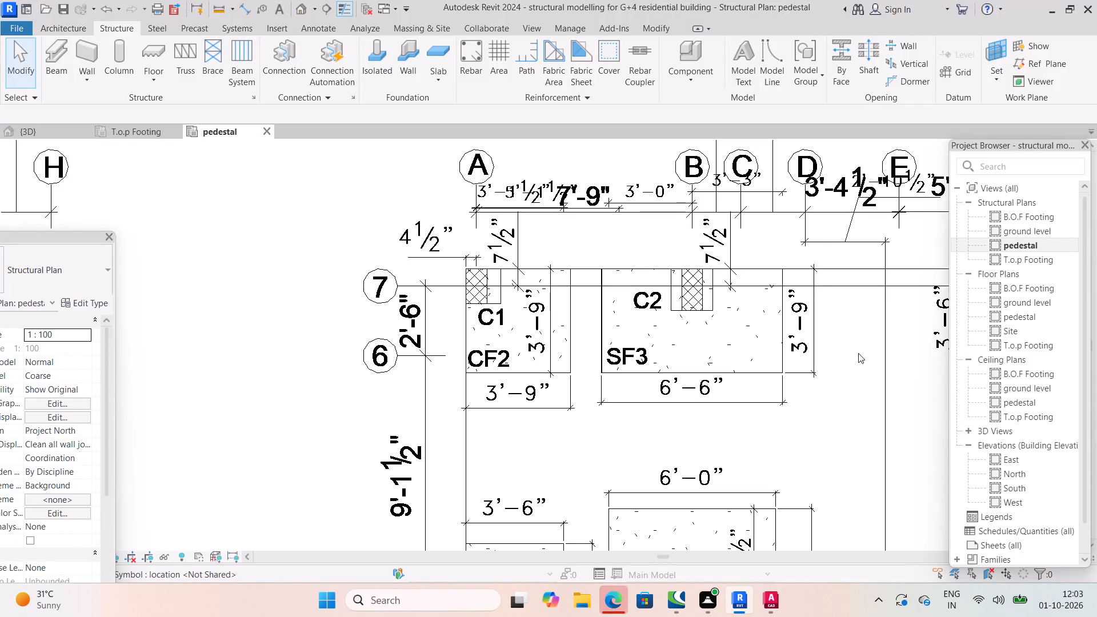
Examine the C1 and C2 pedestal outlines on the footings around grids A to E in the pedestal plan.
scroll(888, 403, "down", 2)
scroll(603, 311, "up", 3)
scroll(560, 334, "up", 1)
scroll(676, 345, "down", 2)
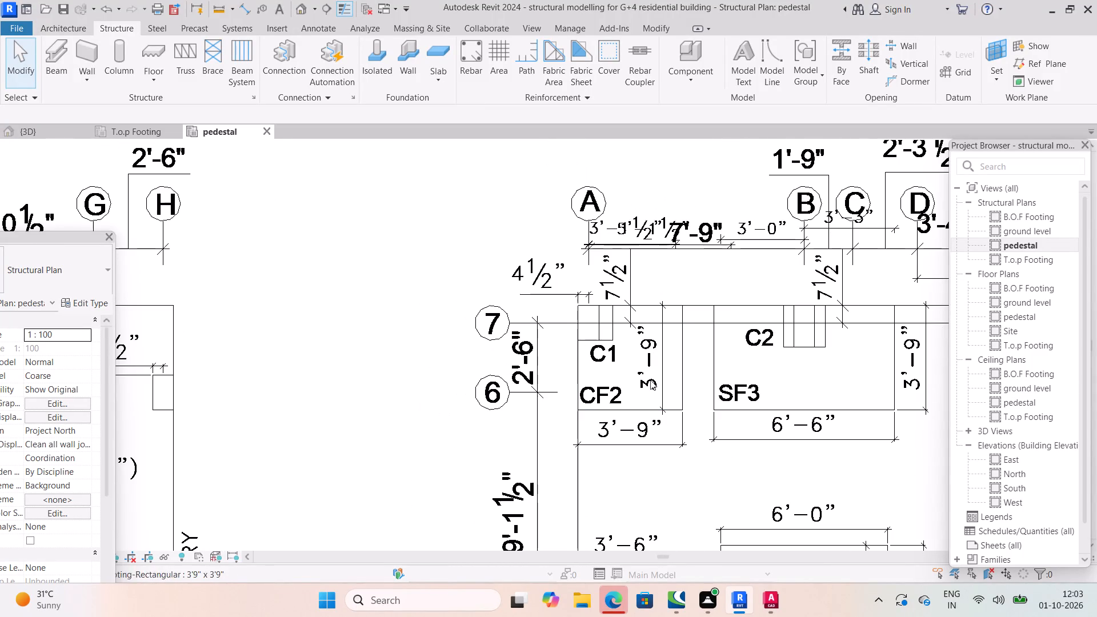
middle_click_drag(635, 397, 523, 319)
scroll(635, 397, "down", 1)
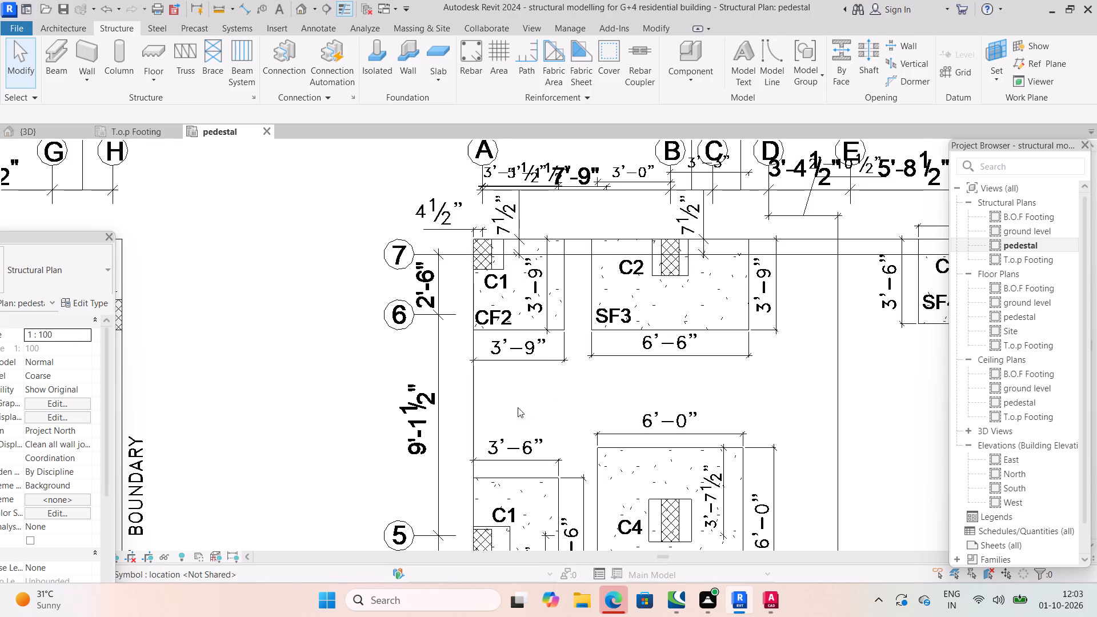
scroll(536, 347, "down", 4)
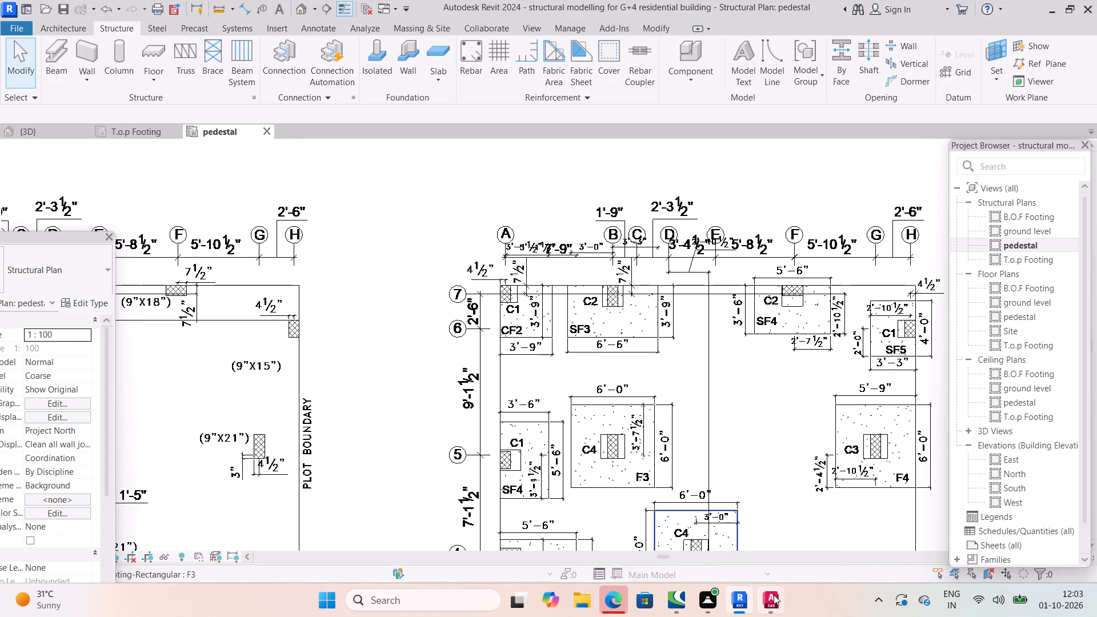
Switch to AutoCAD and read the footing and pedestal X and Y sizes in the isolated footing schedule.
left_click(766, 546)
scroll(413, 391, "up", 3)
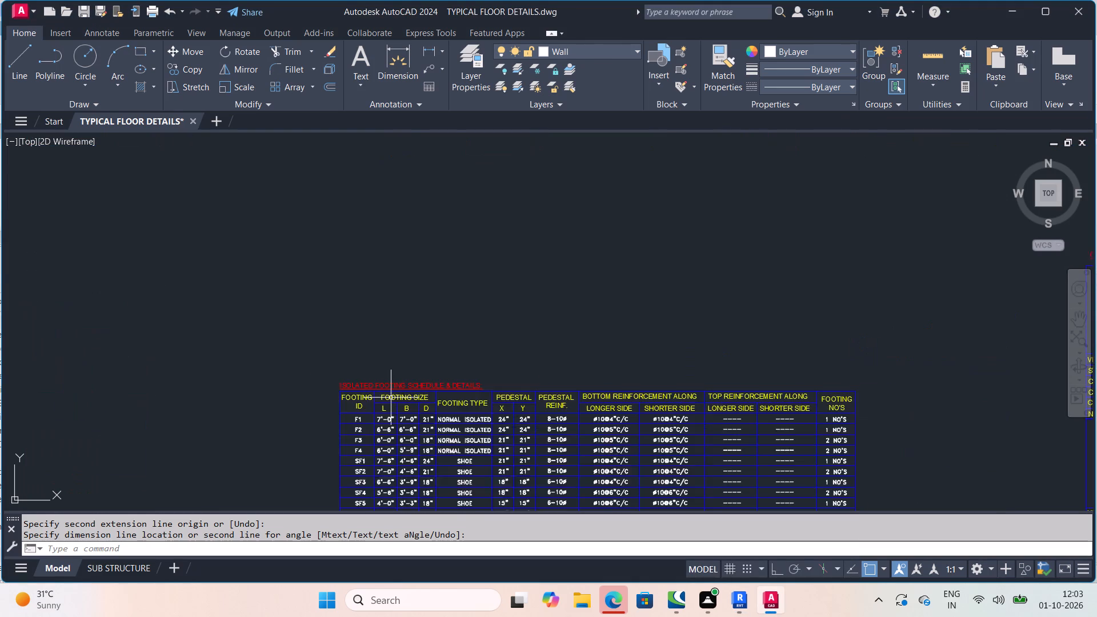
scroll(377, 434, "up", 3)
middle_click_drag(377, 435, 366, 382)
scroll(369, 412, "down", 2)
middle_click_drag(413, 436, 383, 340)
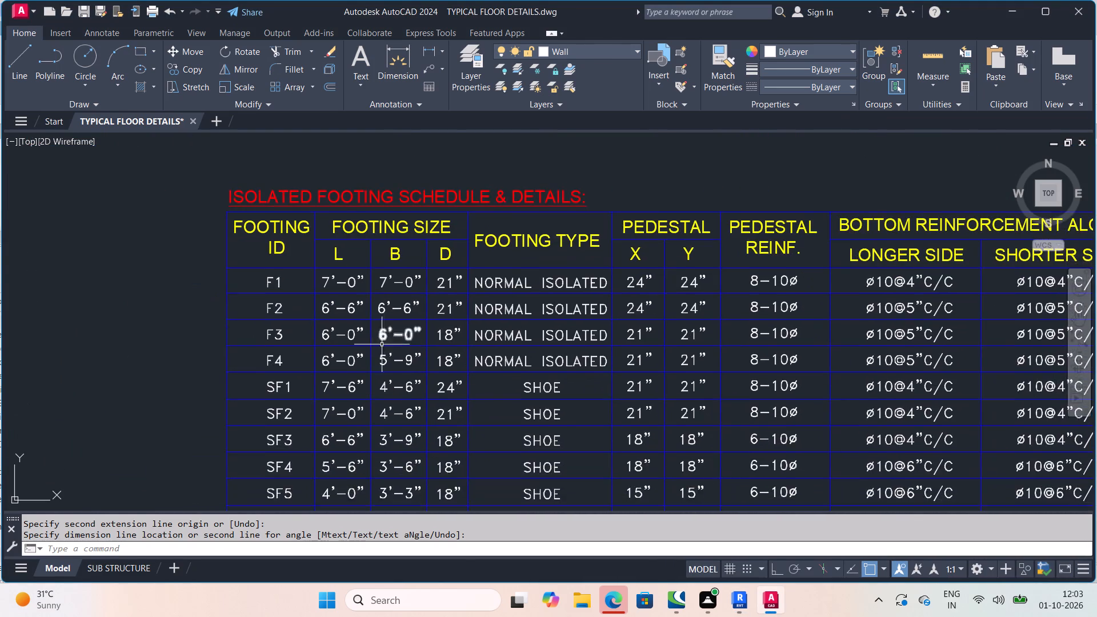
scroll(421, 421, "down", 2)
middle_click_drag(424, 438, 413, 404)
scroll(374, 423, "up", 3)
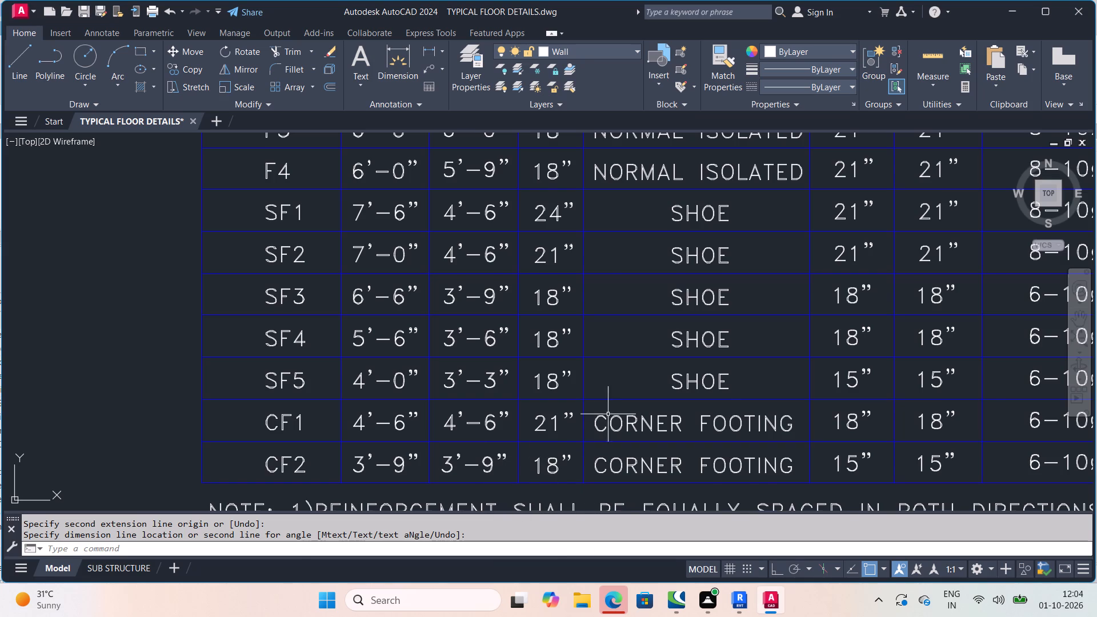
scroll(599, 414, "down", 1)
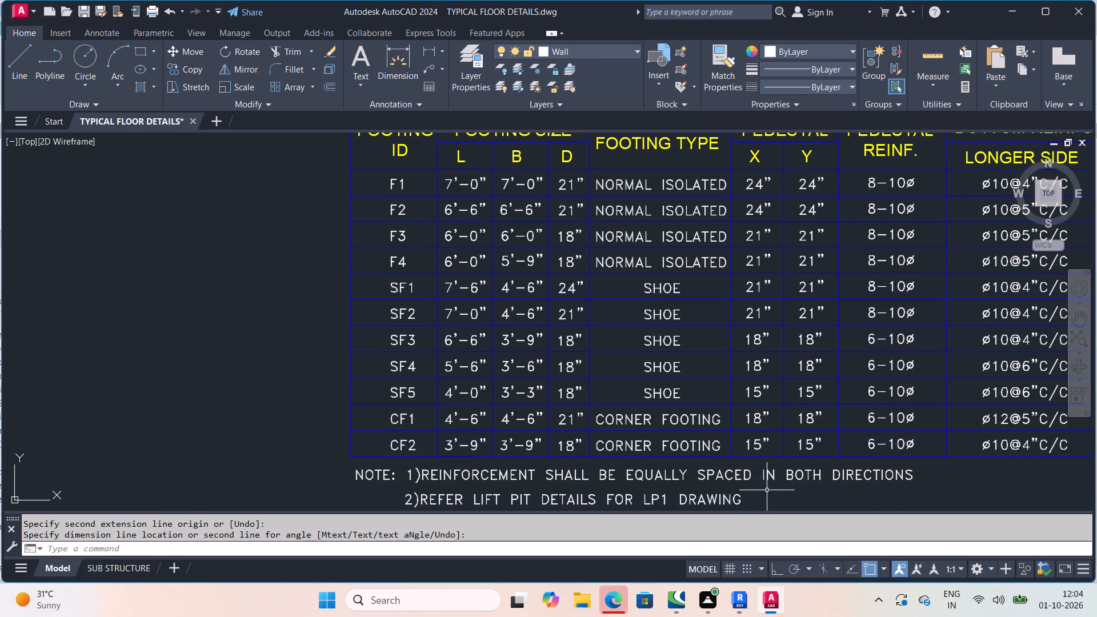
middle_click_drag(727, 415, 671, 444)
scroll(727, 415, "down", 1)
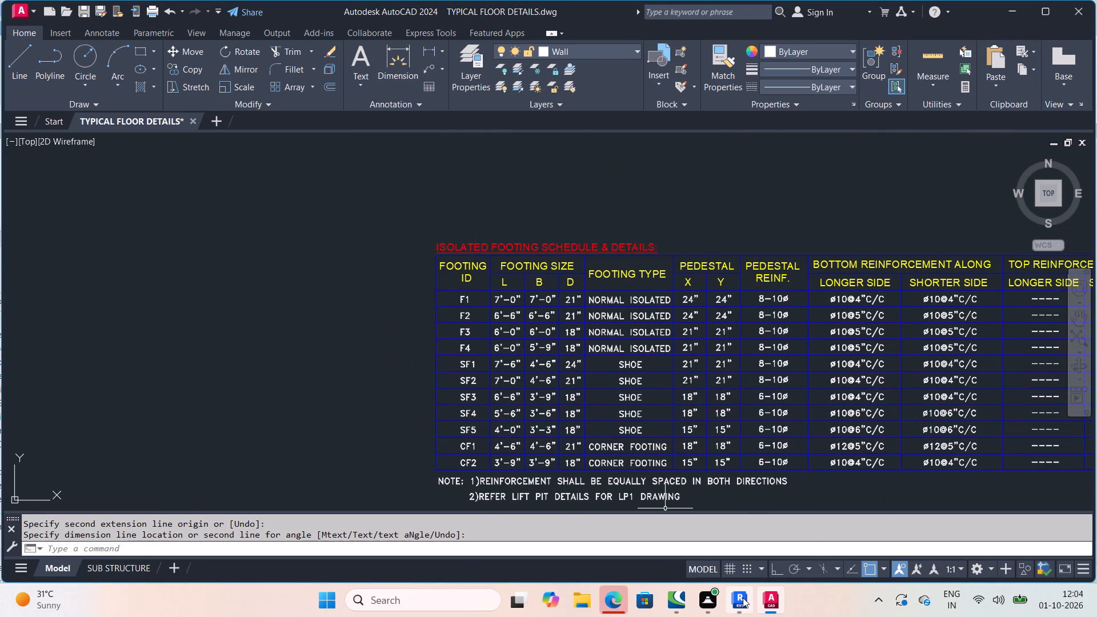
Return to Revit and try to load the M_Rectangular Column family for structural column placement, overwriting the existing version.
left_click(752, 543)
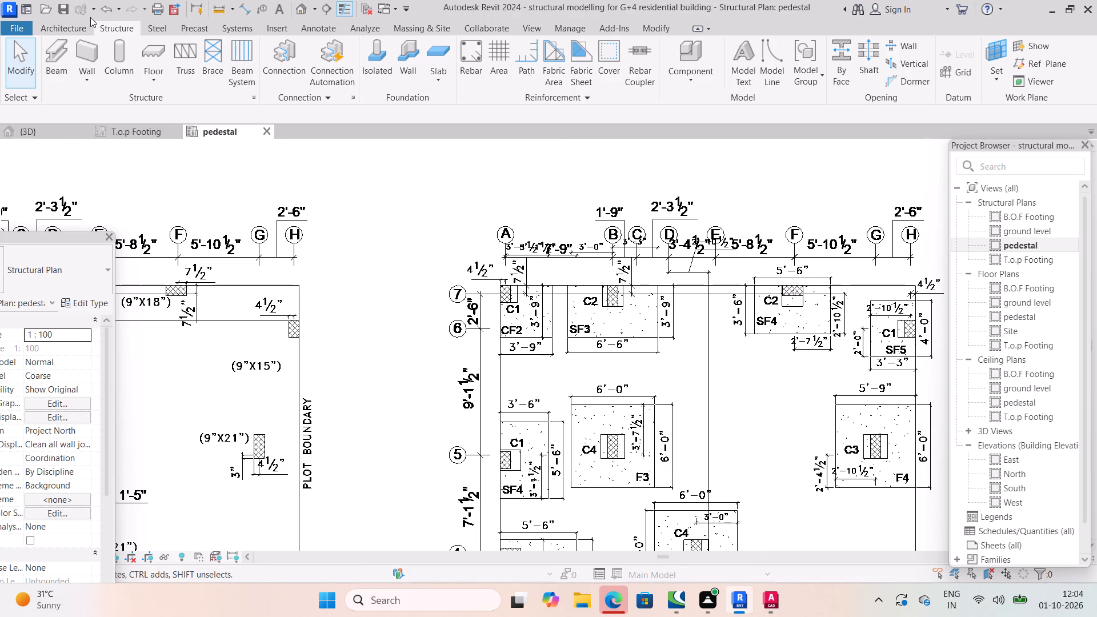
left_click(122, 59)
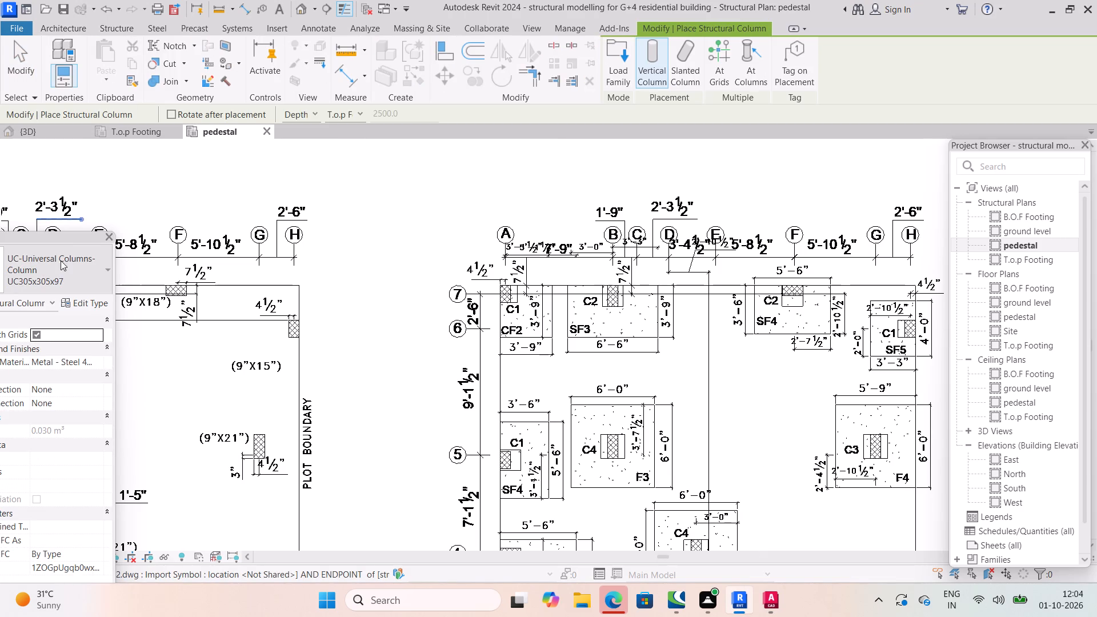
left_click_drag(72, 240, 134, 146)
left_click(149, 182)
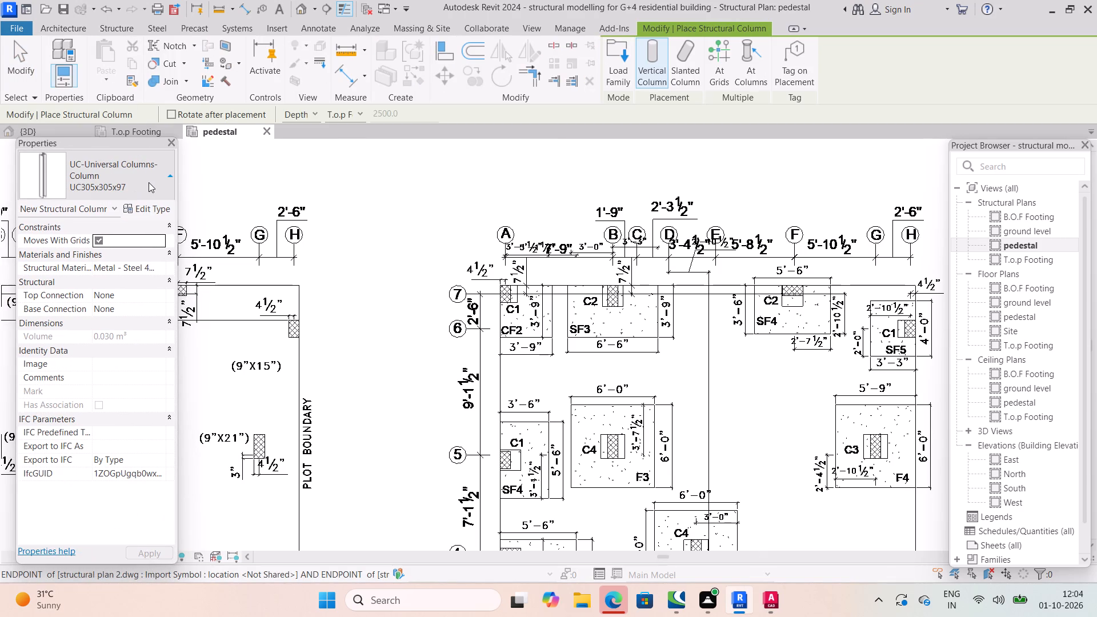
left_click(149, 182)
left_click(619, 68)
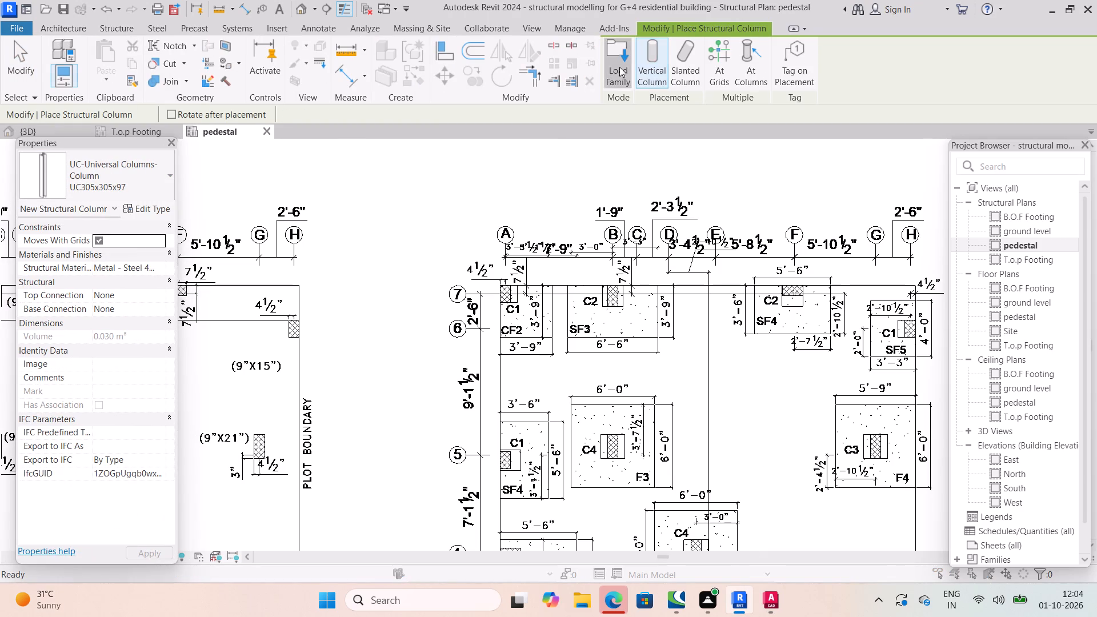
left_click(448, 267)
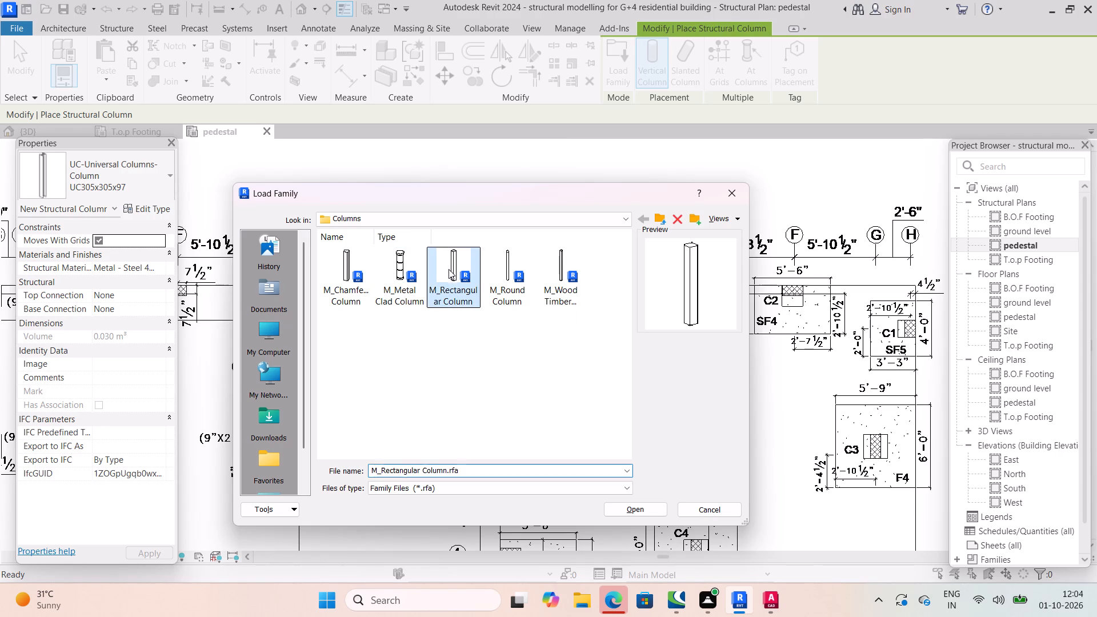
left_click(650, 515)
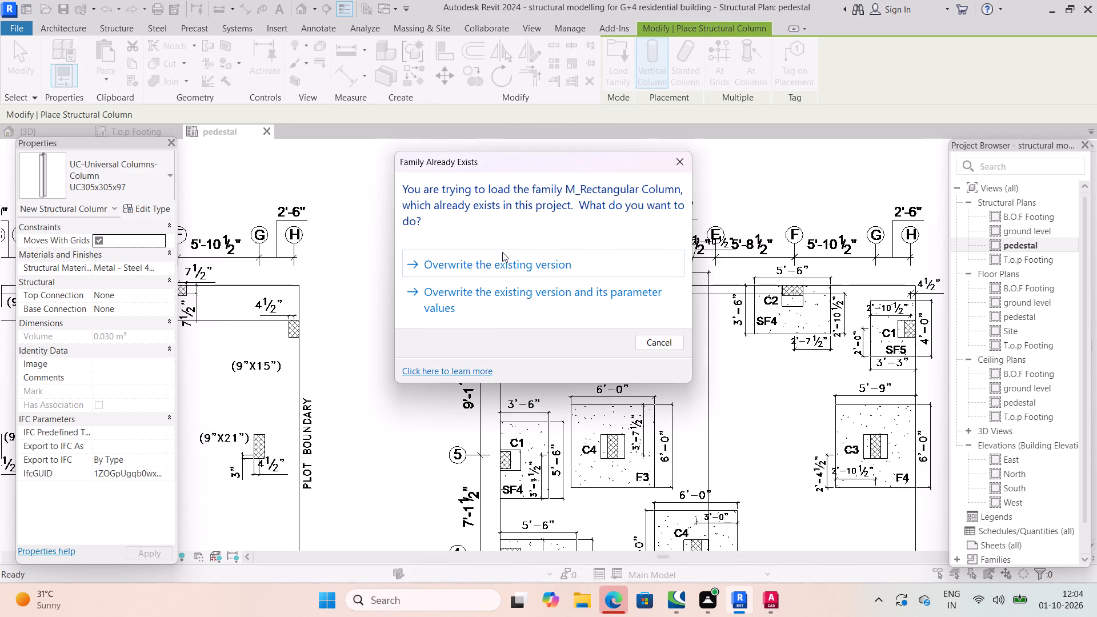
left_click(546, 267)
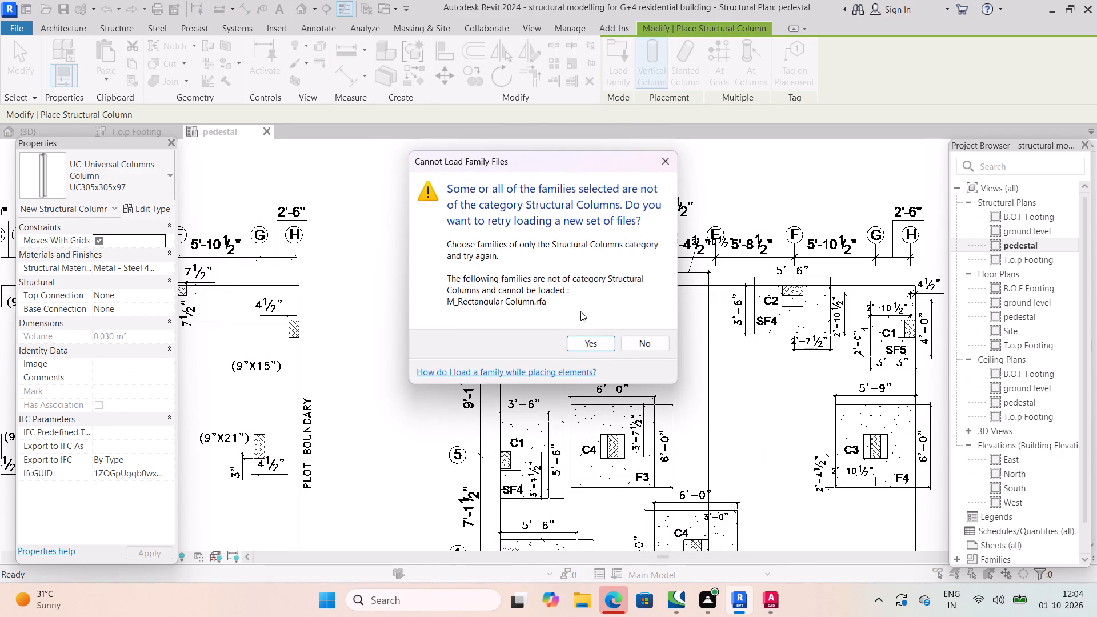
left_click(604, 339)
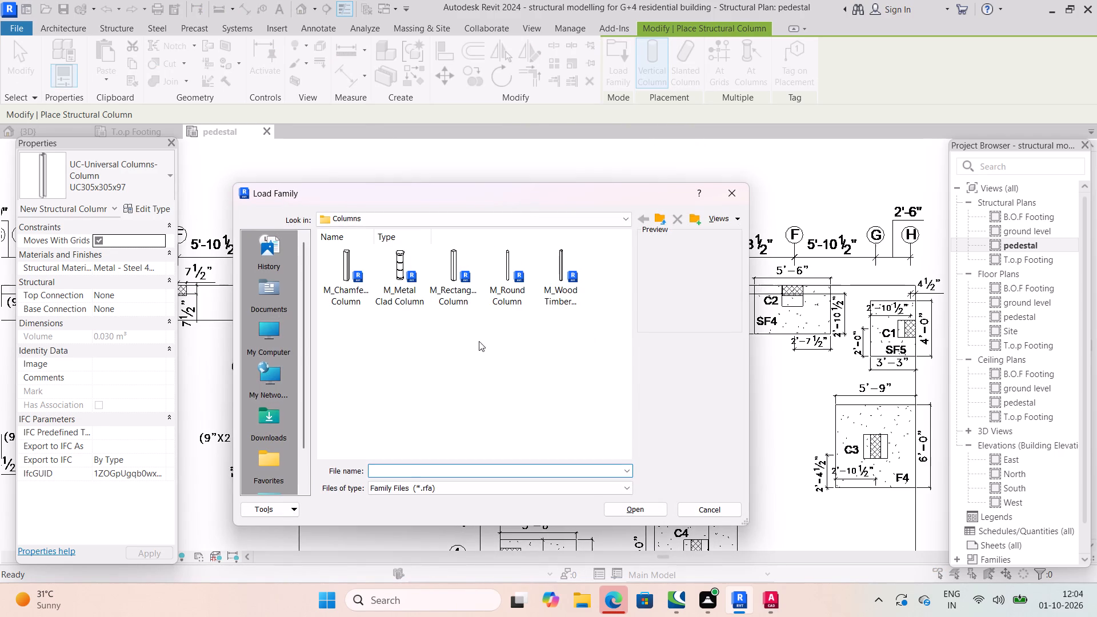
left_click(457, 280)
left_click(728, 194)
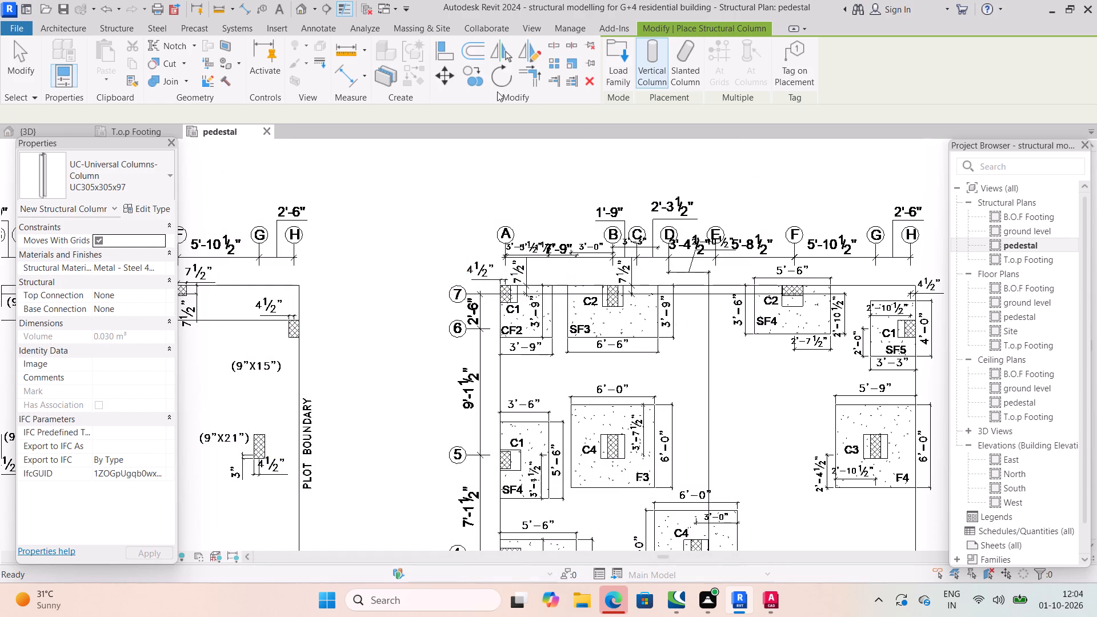
Check the structural column types available in the project for the pedestals.
left_click(65, 26)
left_click(109, 30)
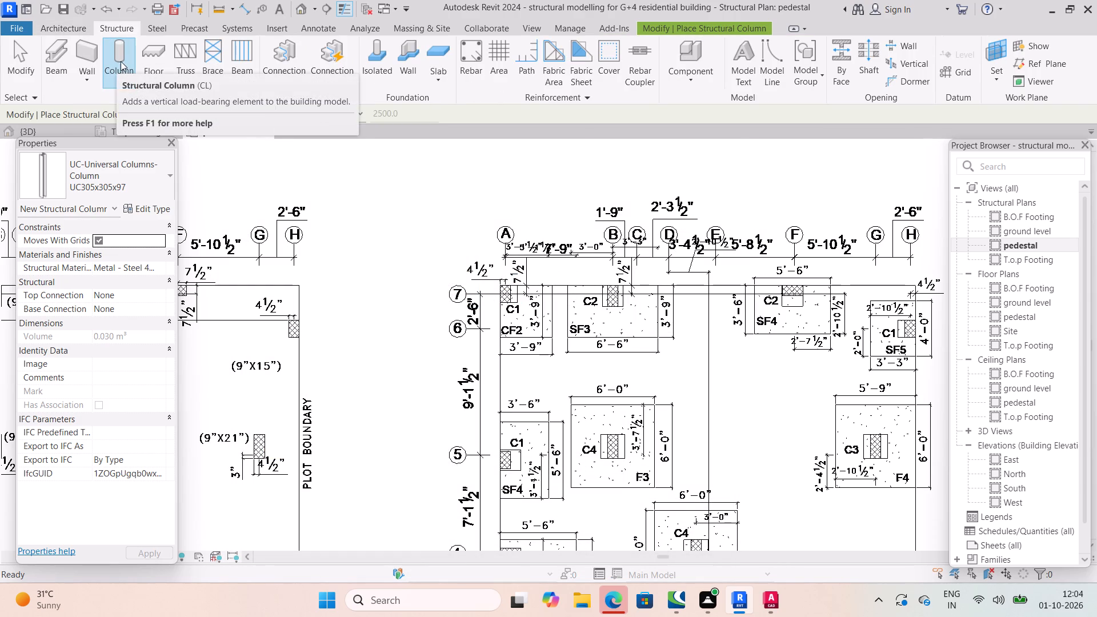
left_click(130, 182)
left_click(129, 179)
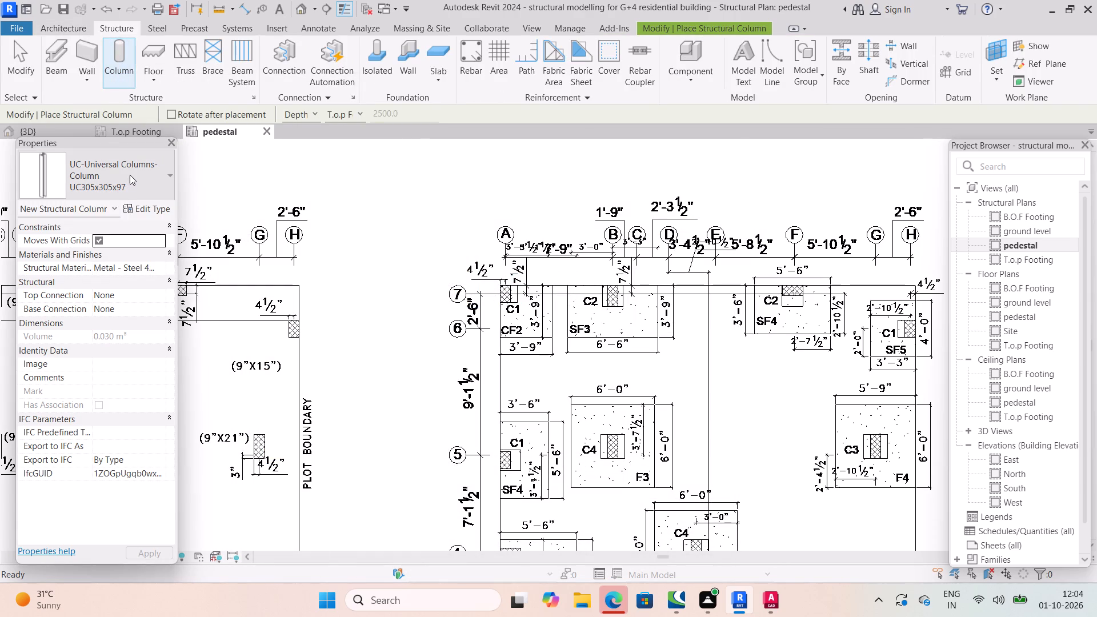
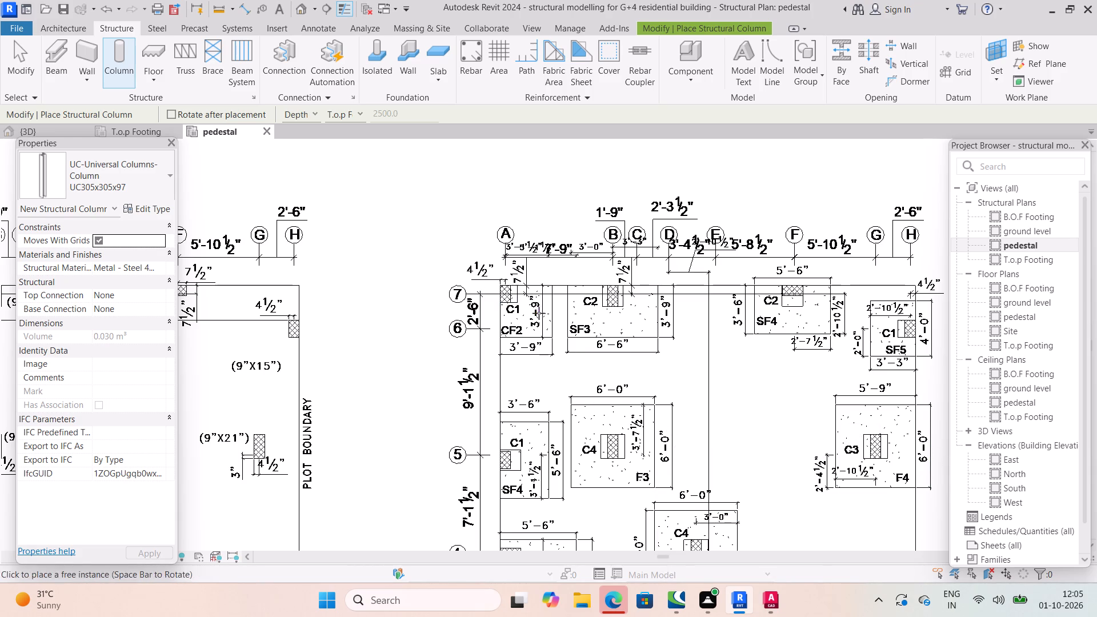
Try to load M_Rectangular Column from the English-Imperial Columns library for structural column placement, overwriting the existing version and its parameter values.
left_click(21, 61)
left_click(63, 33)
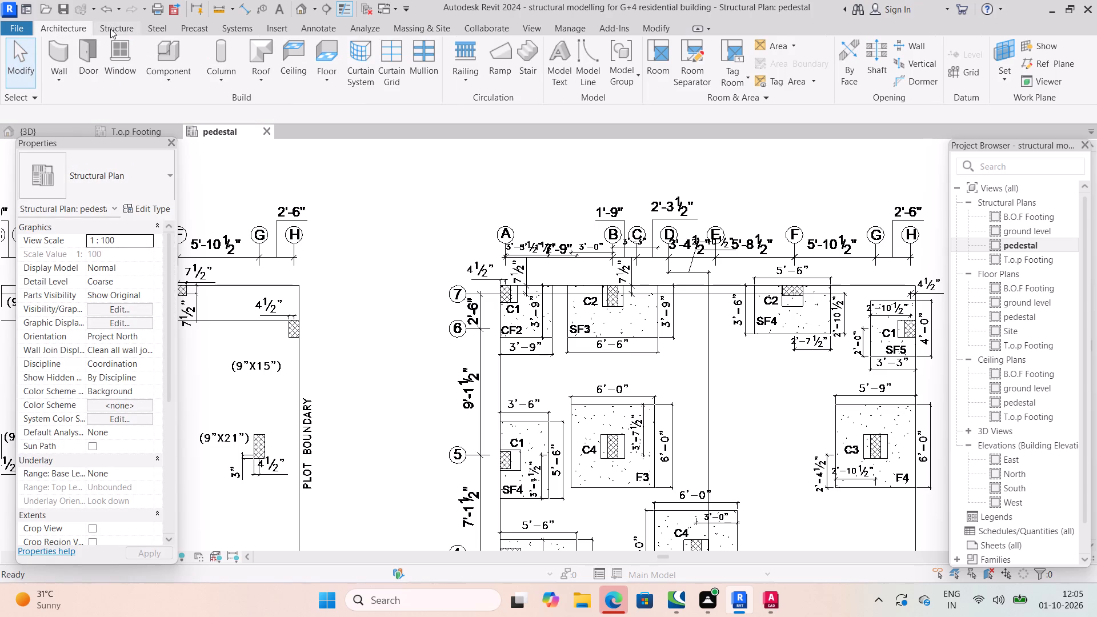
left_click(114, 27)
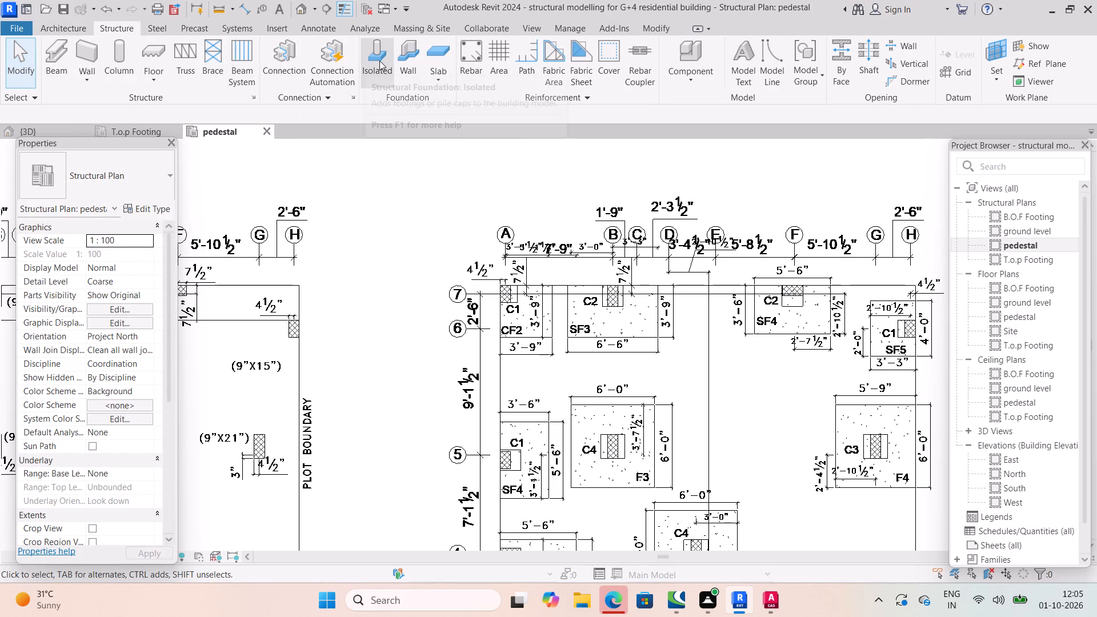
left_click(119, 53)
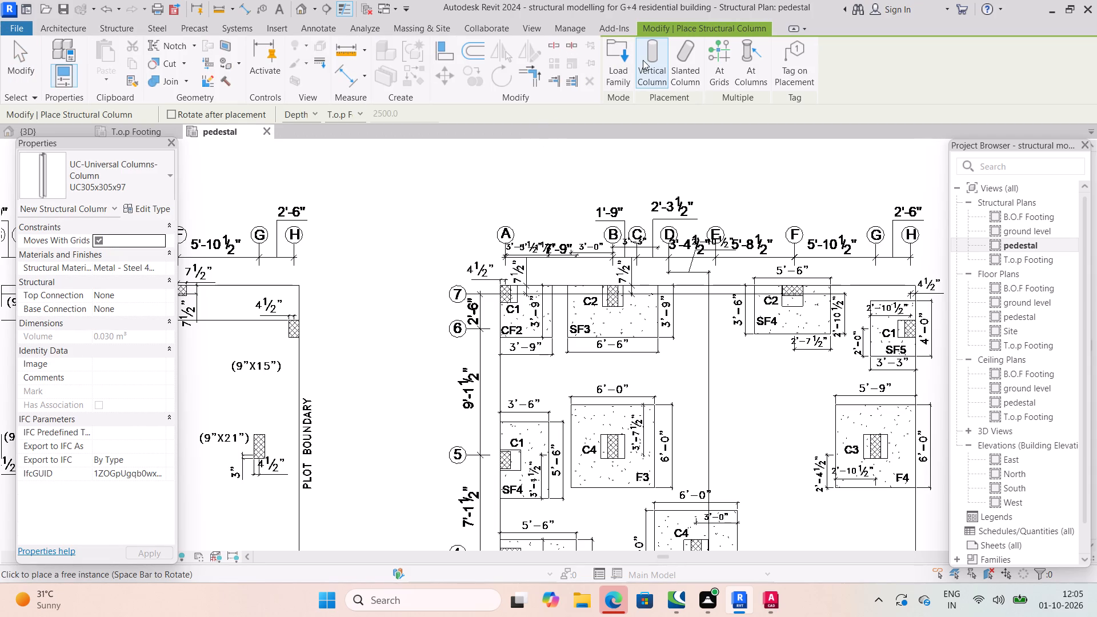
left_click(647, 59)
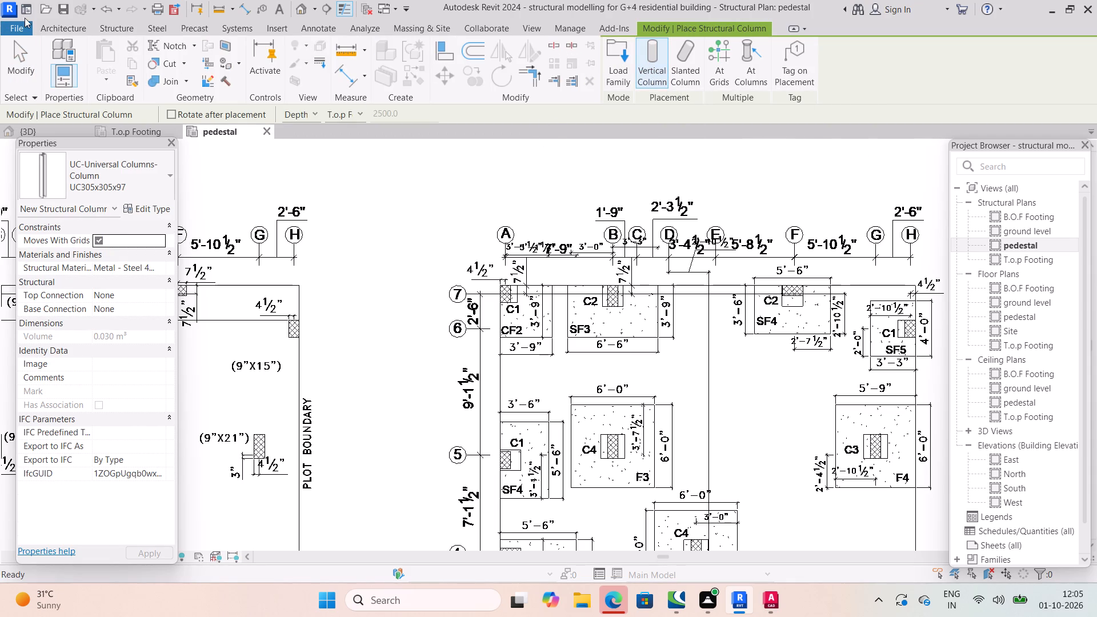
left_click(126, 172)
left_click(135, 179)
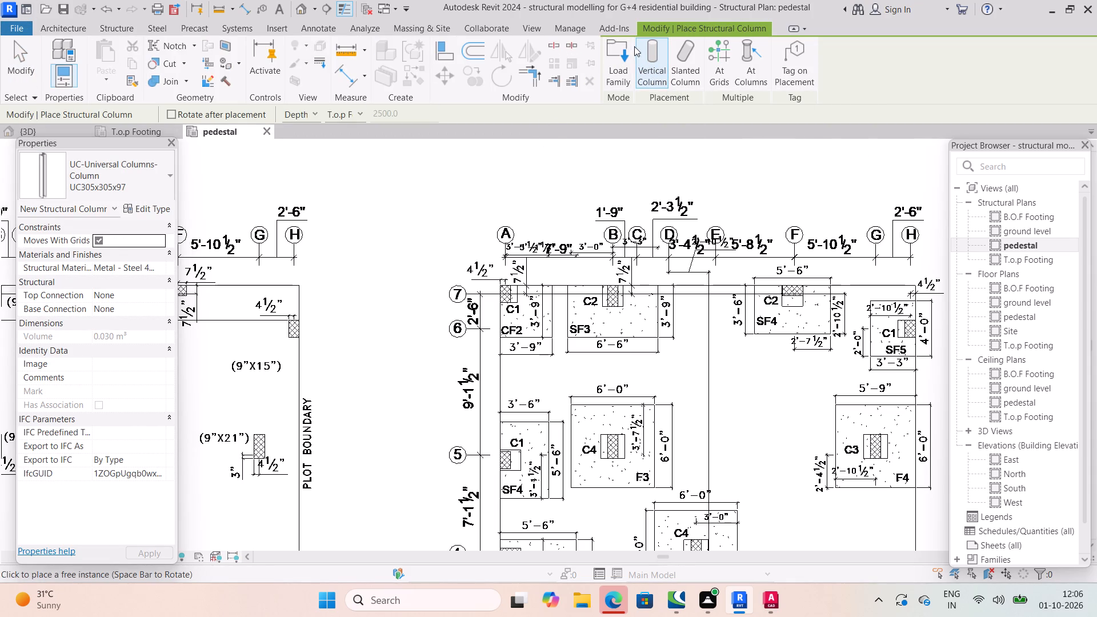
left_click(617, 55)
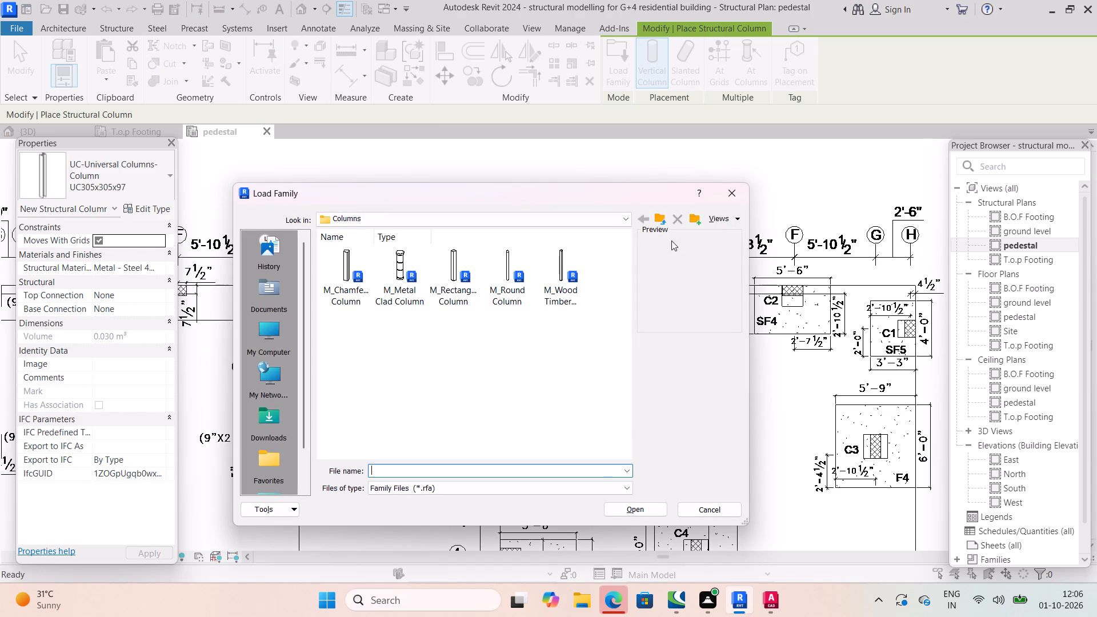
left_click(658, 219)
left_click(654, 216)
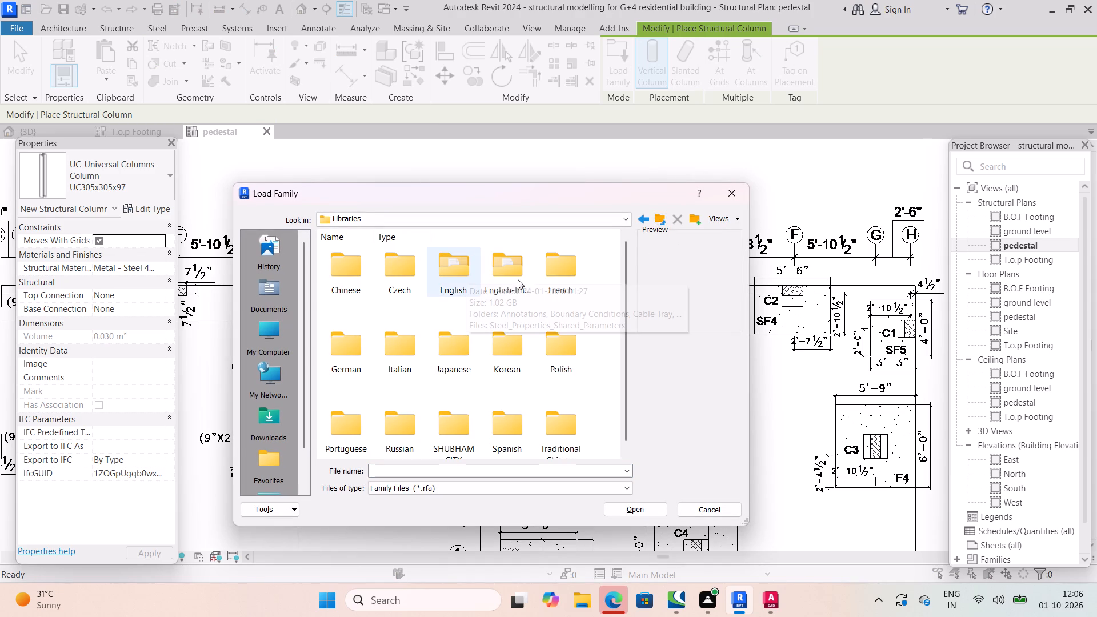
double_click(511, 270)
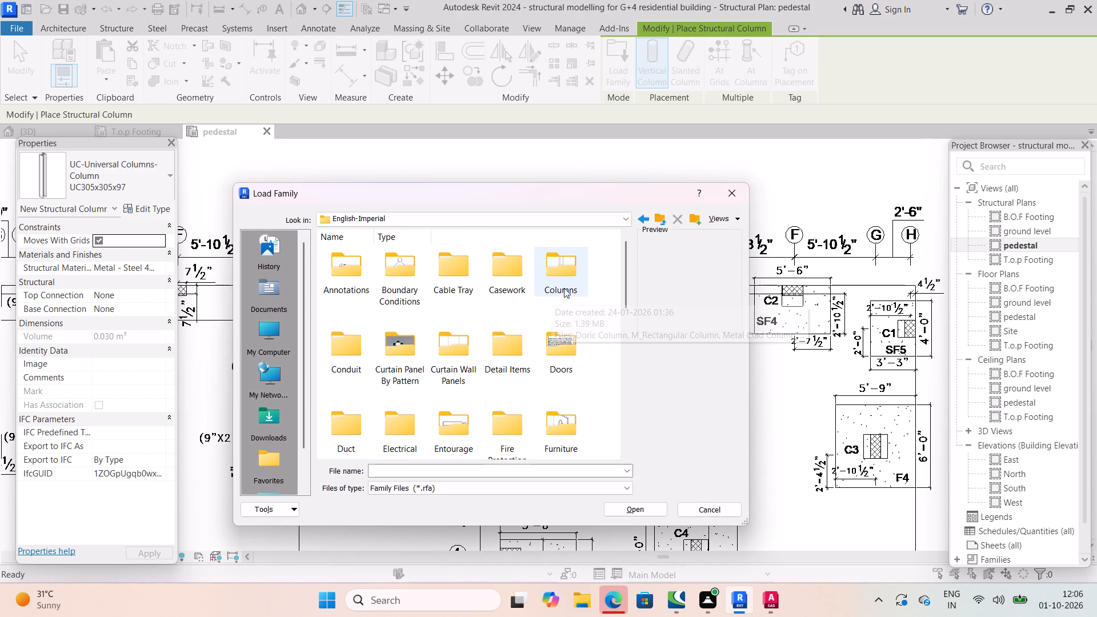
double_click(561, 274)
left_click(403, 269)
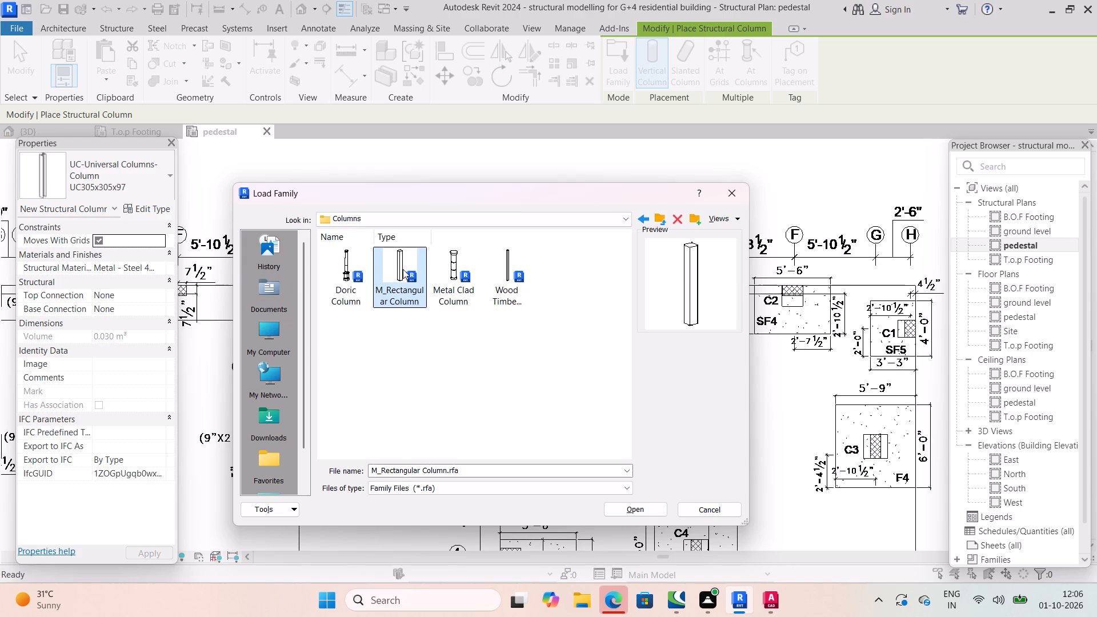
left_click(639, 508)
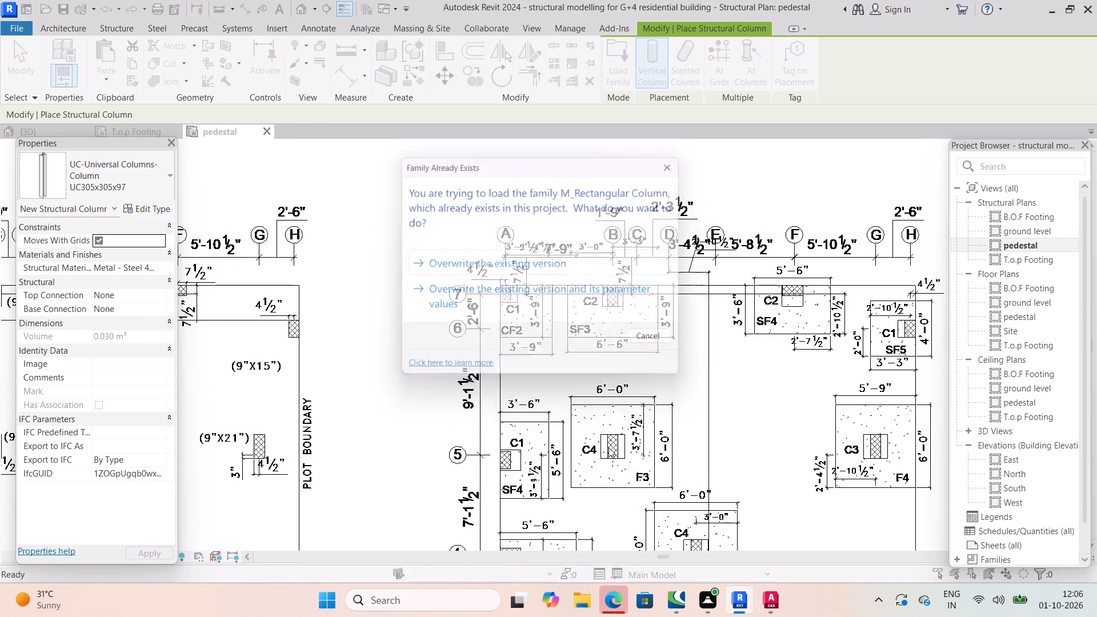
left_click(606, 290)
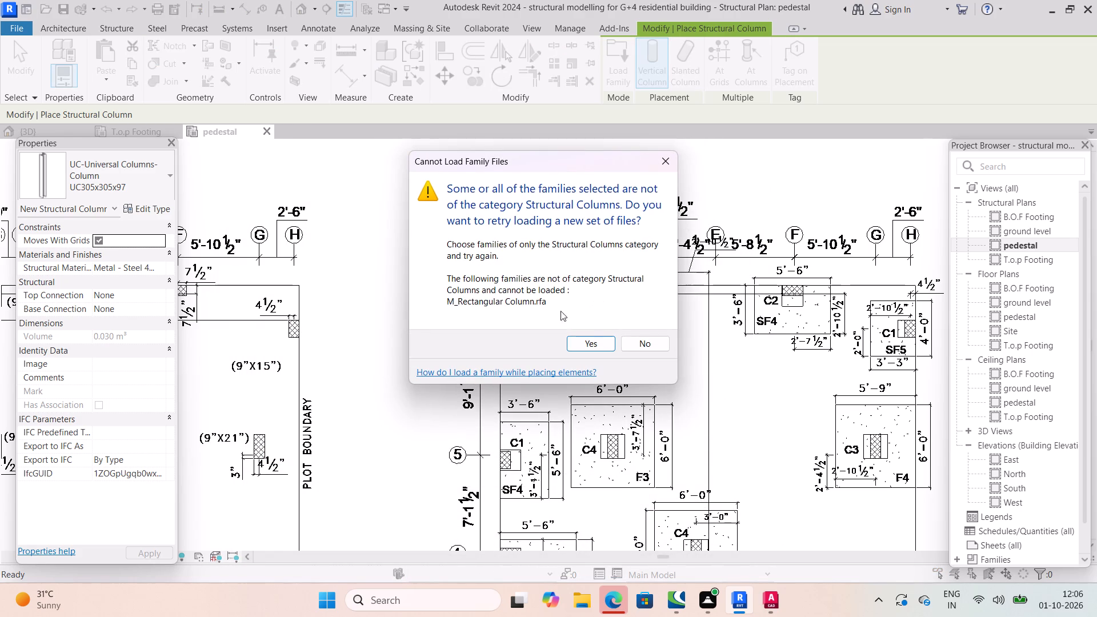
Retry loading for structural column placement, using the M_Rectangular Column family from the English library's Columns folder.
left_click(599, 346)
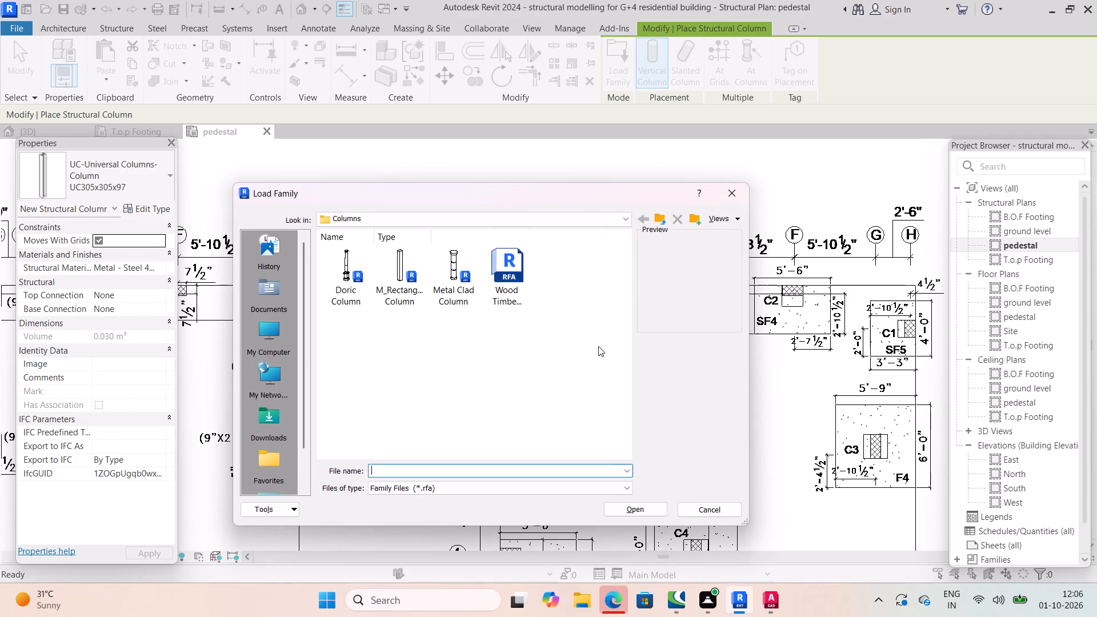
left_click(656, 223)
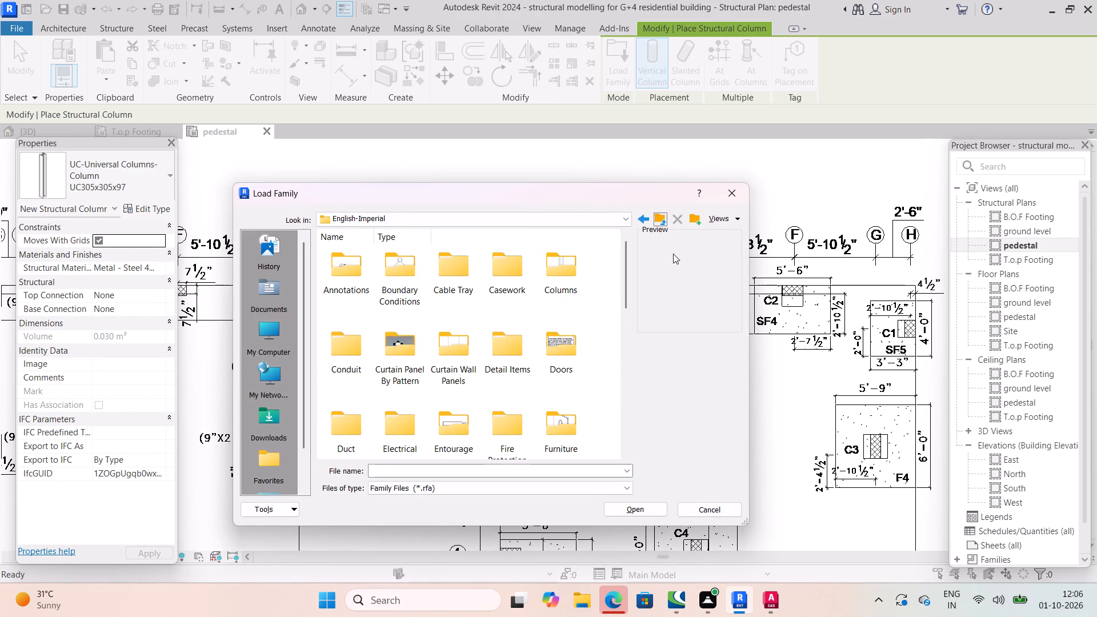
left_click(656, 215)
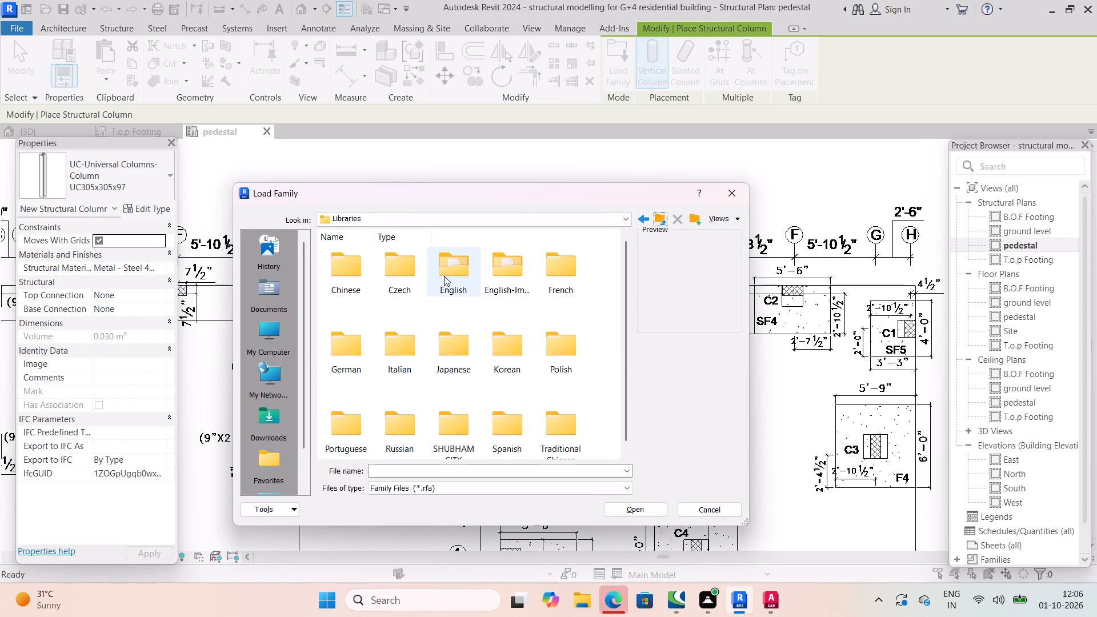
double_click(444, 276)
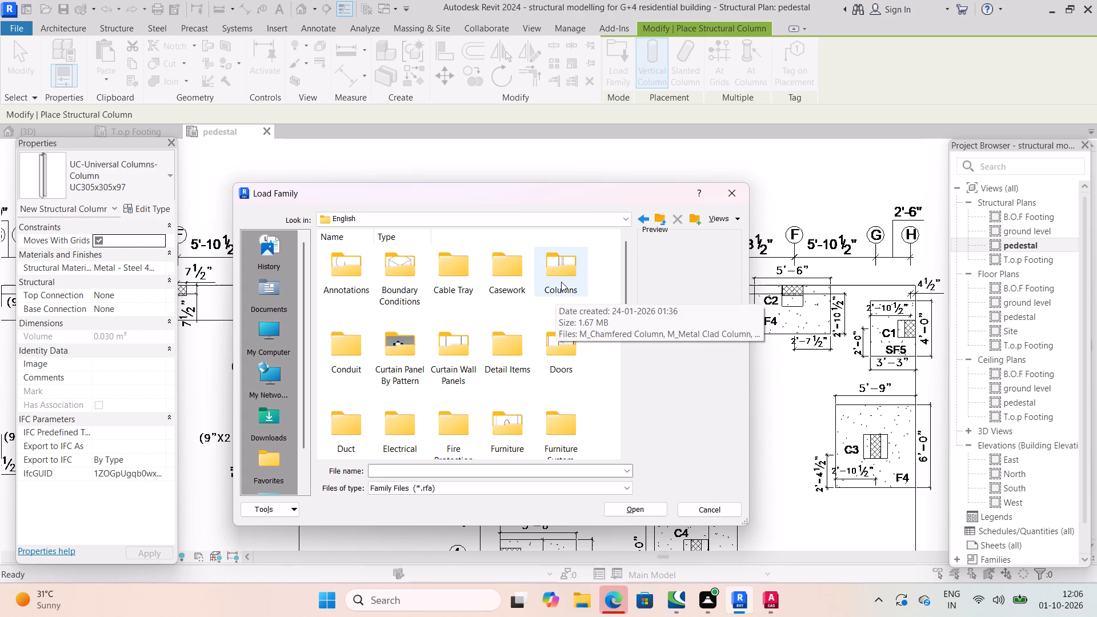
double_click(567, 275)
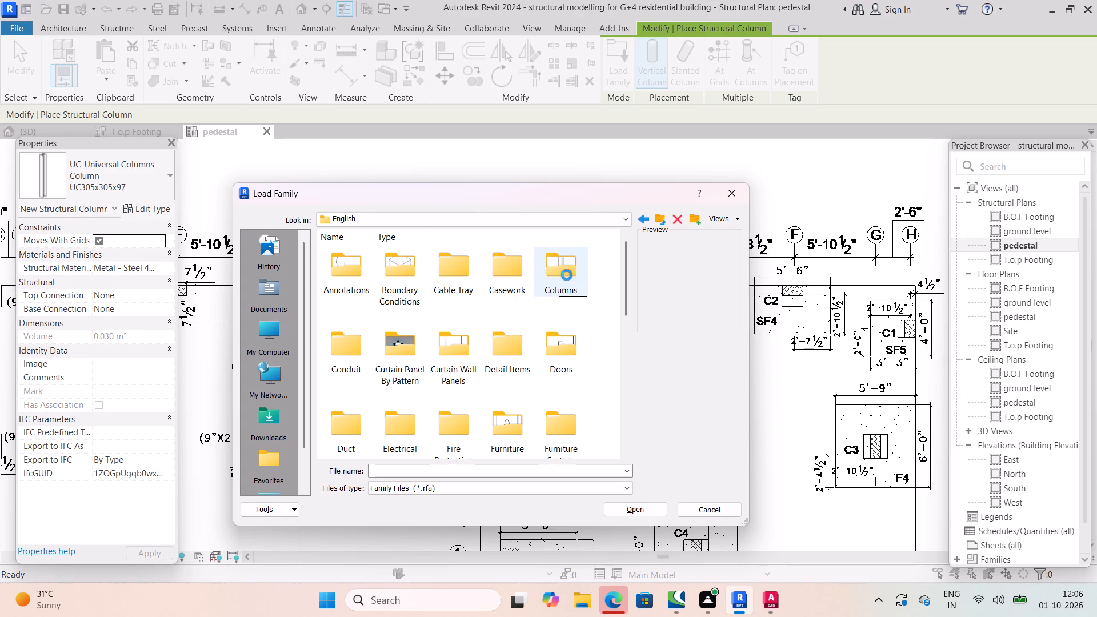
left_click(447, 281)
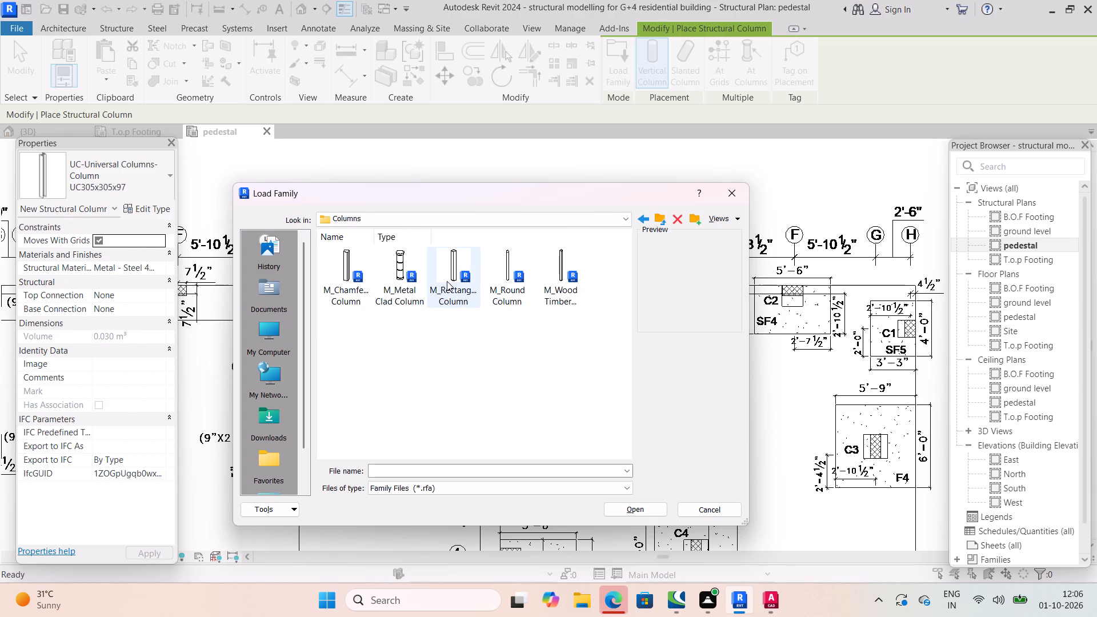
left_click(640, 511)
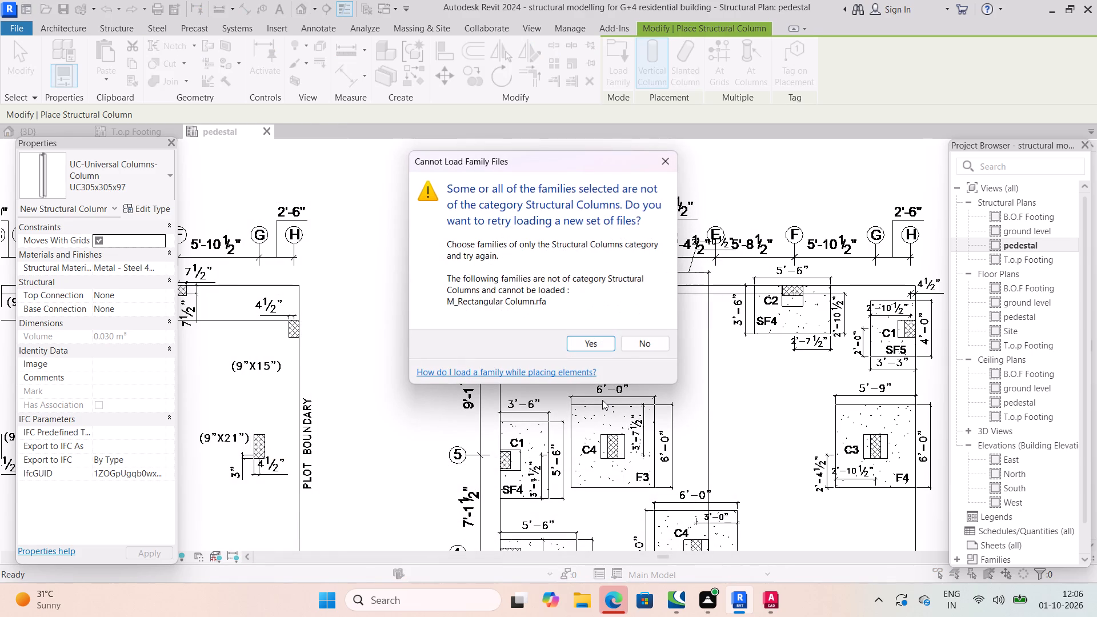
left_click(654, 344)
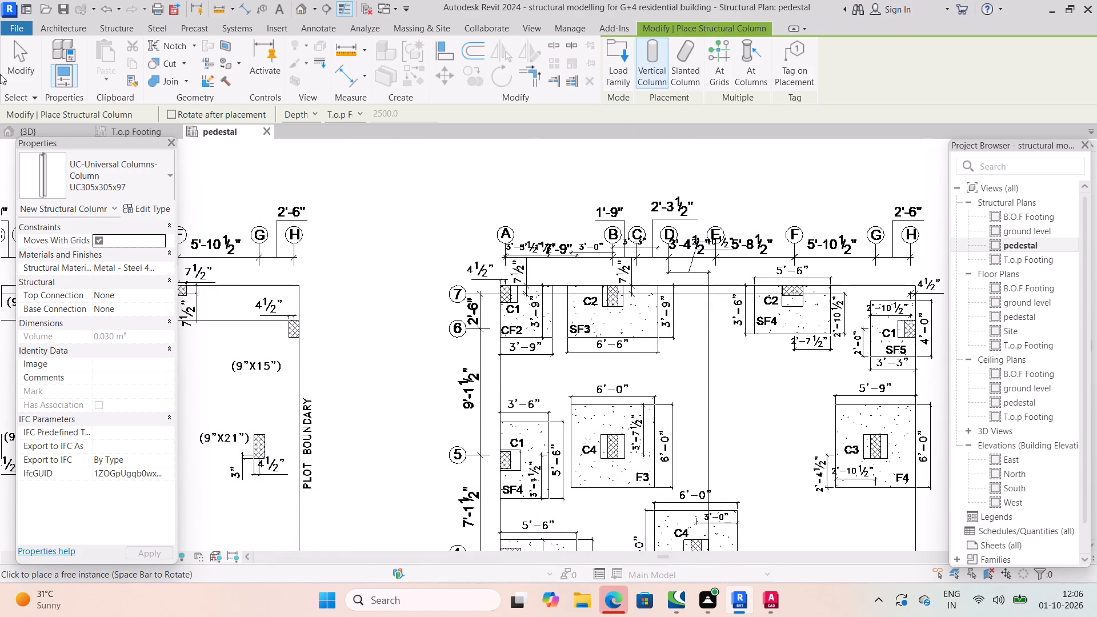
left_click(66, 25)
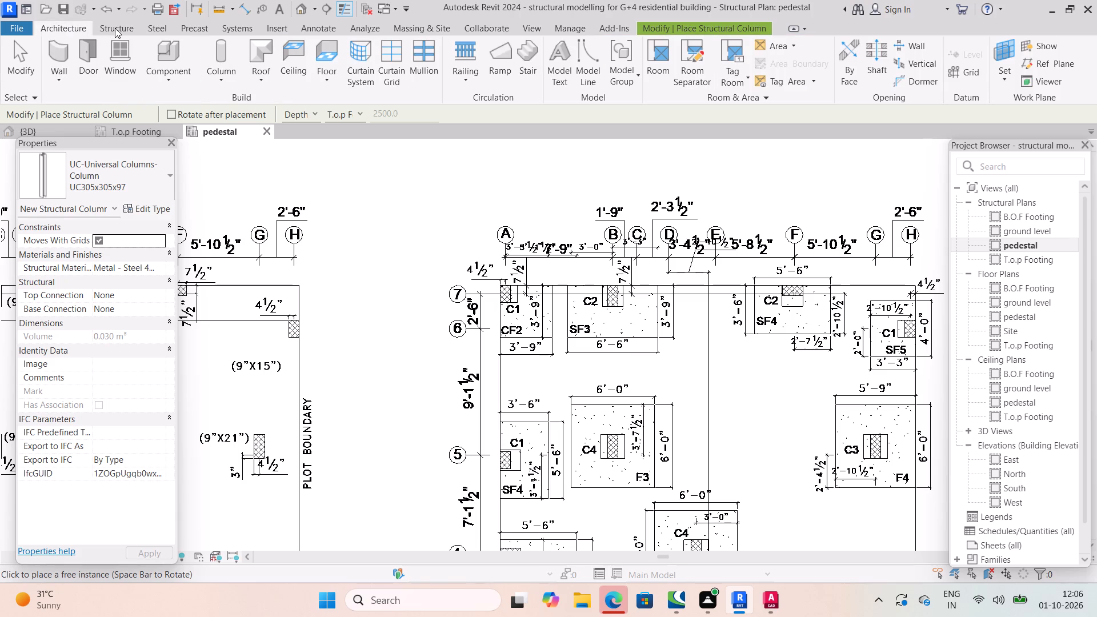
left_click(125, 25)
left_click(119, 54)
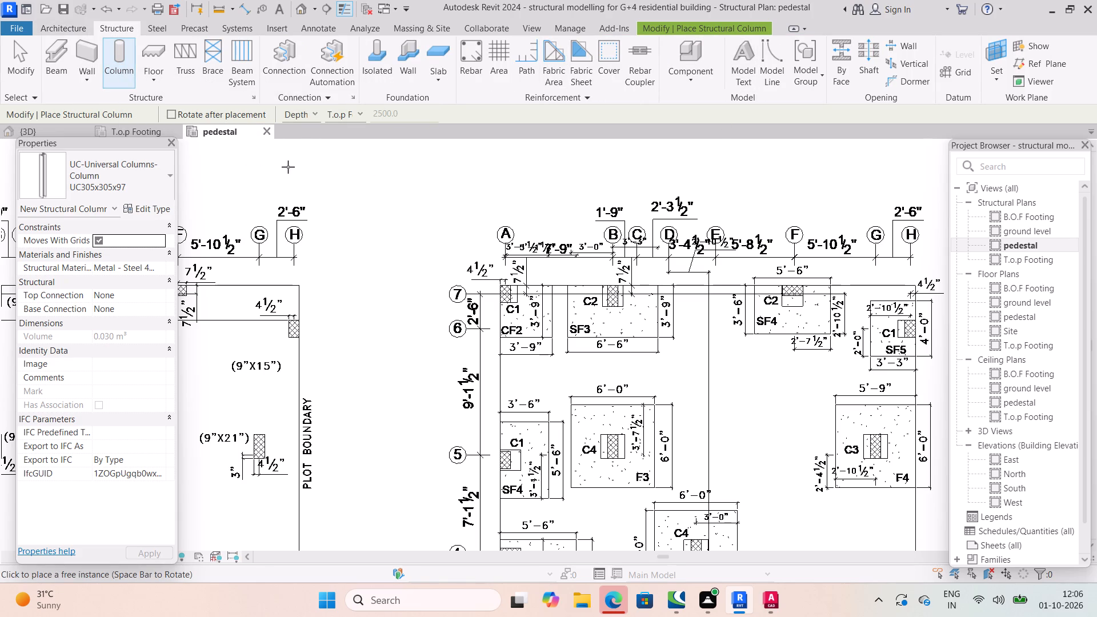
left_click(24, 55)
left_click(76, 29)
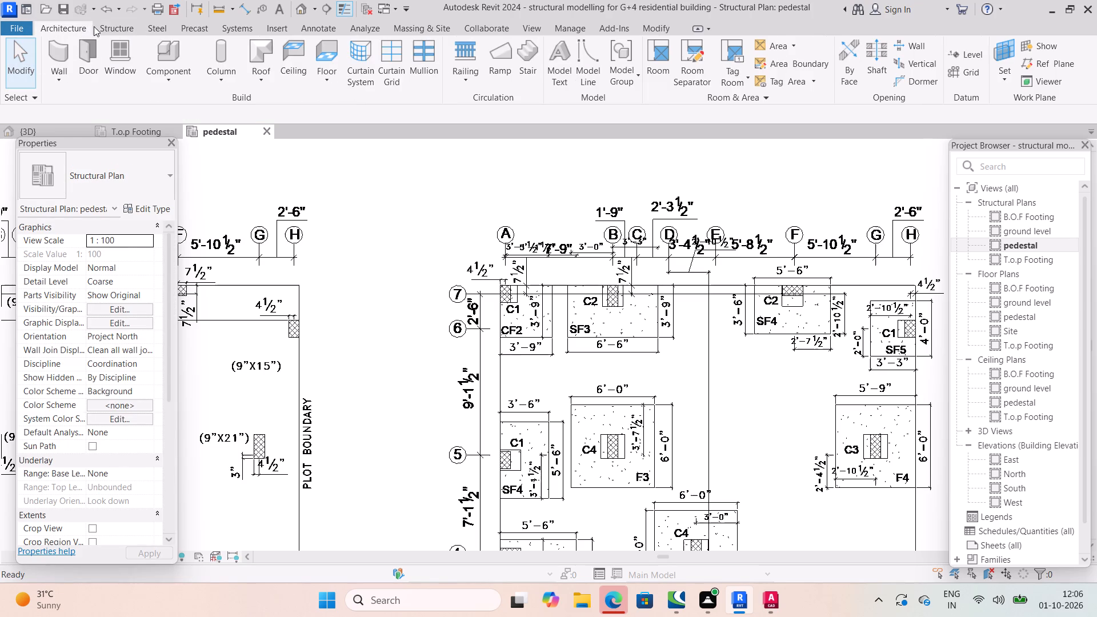
Restart structural column placement and browse the Revit family libraries for a column family to load.
left_click(107, 25)
left_click(114, 48)
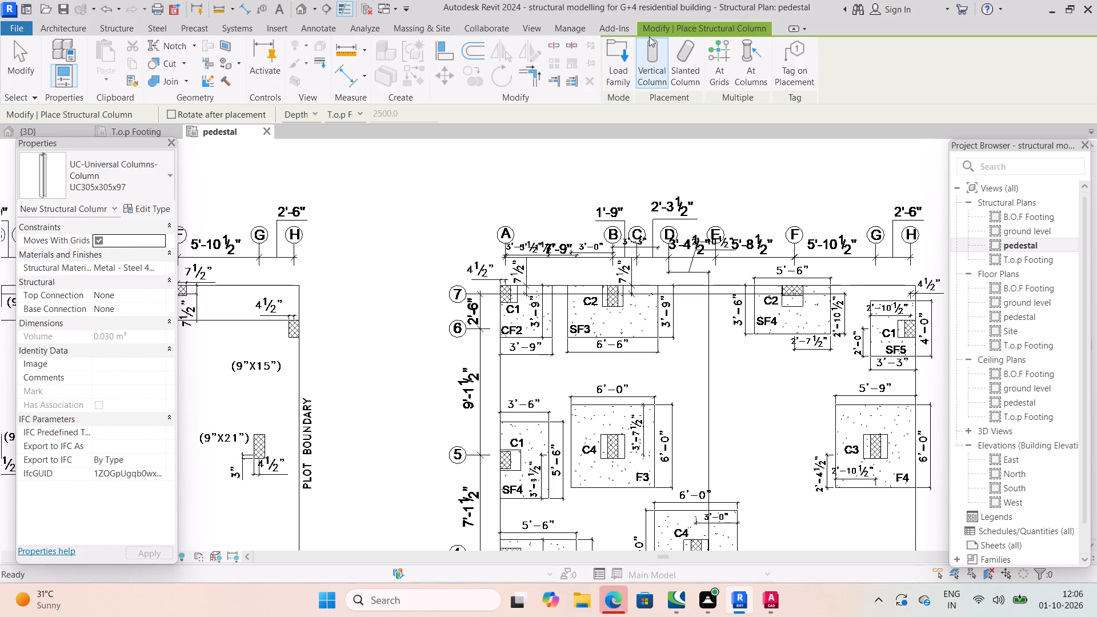
left_click(618, 51)
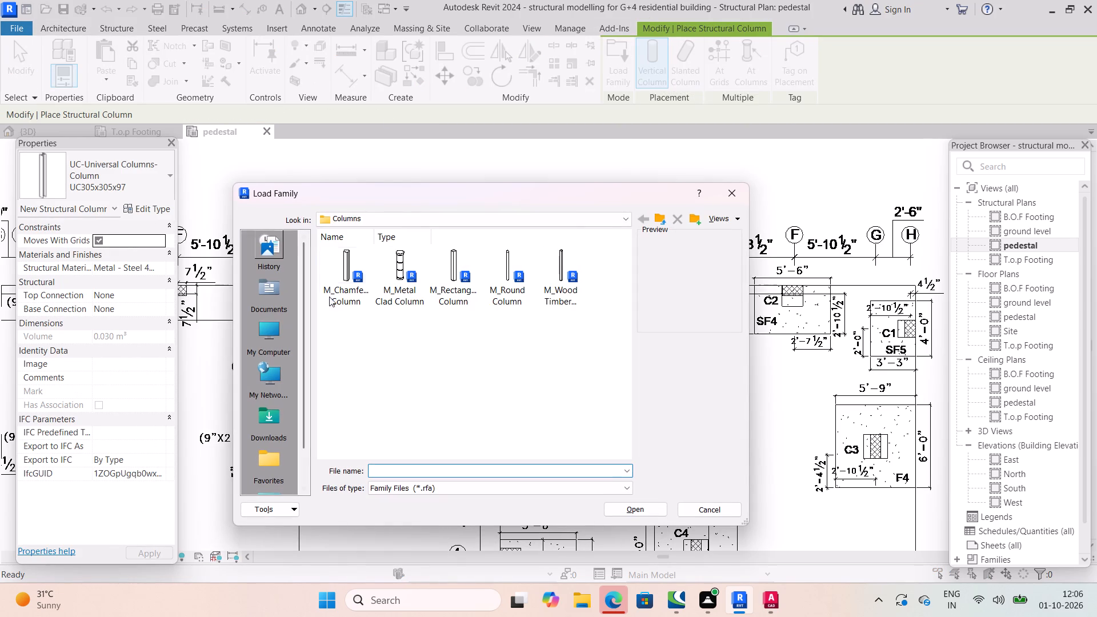
left_click(655, 218)
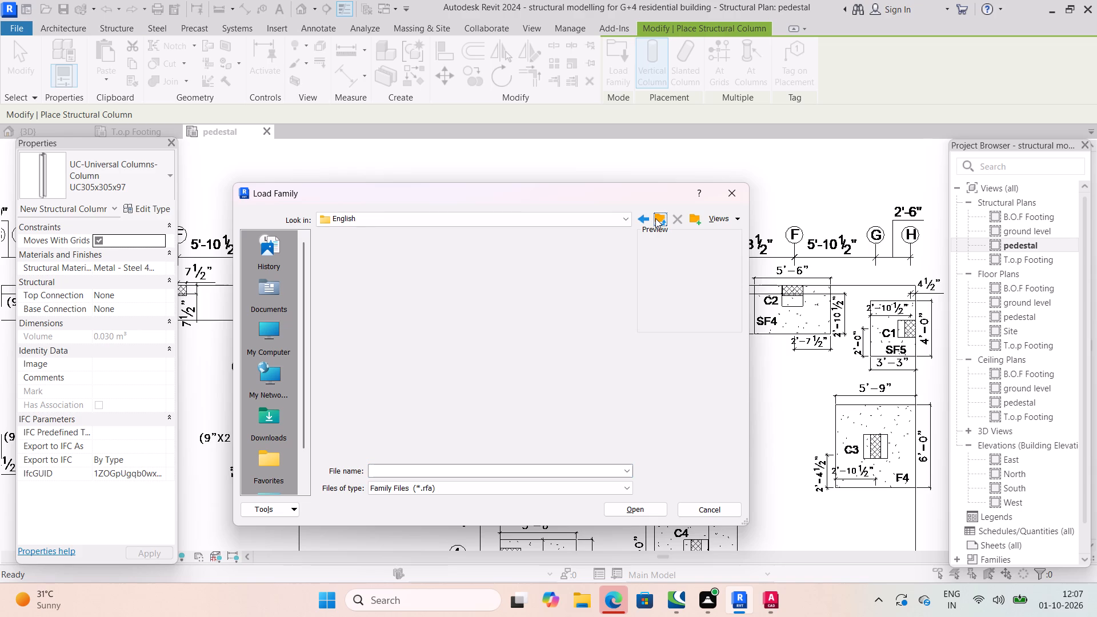
left_click(655, 218)
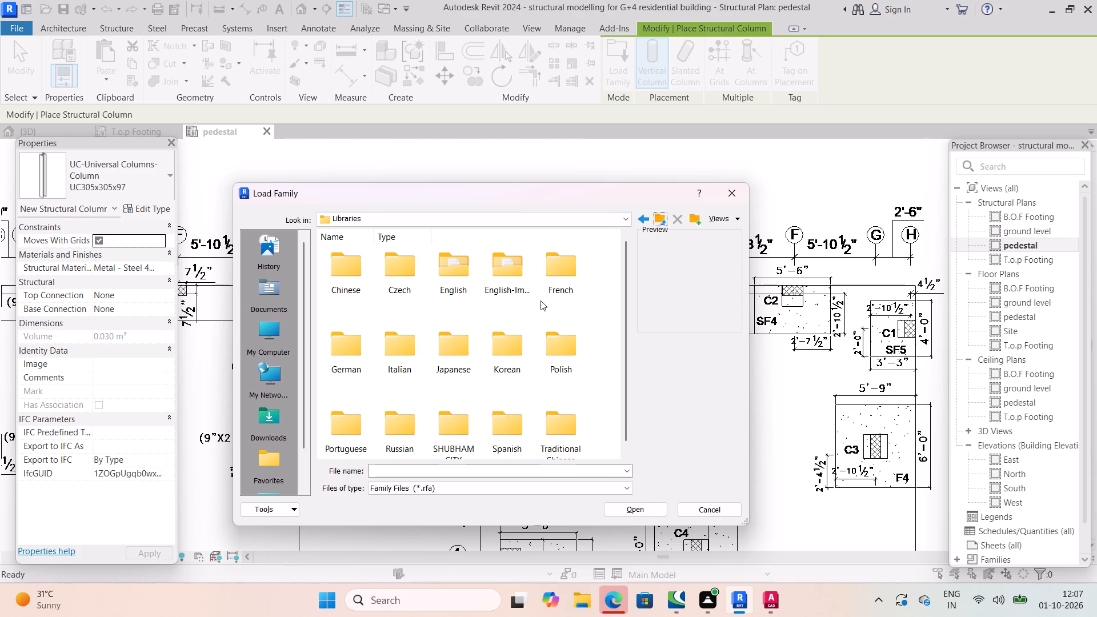
scroll(539, 301, "down", 2)
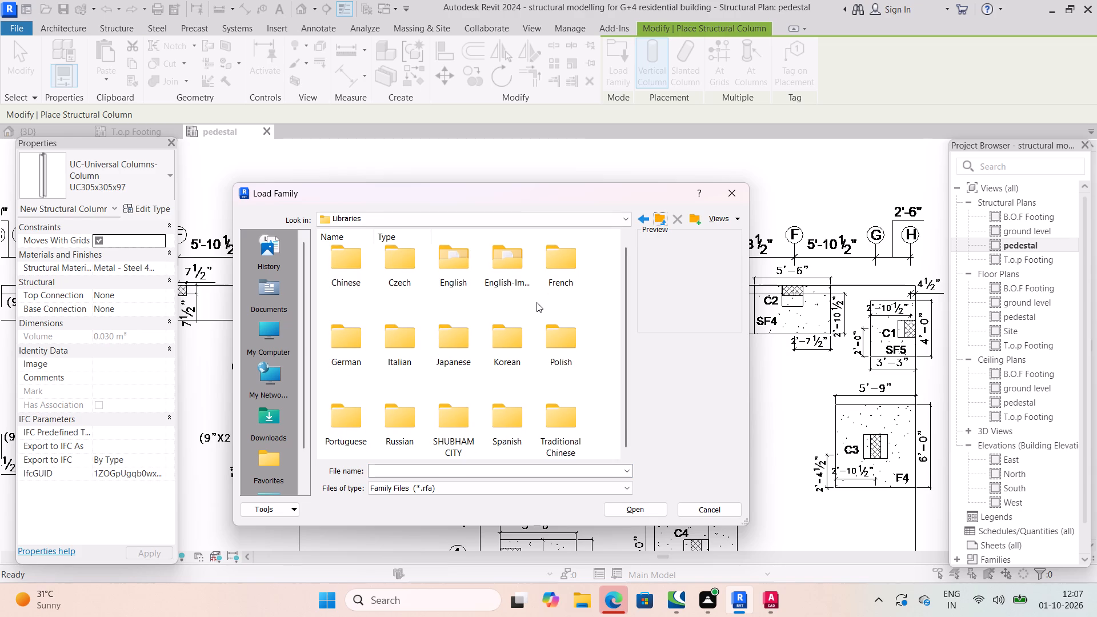
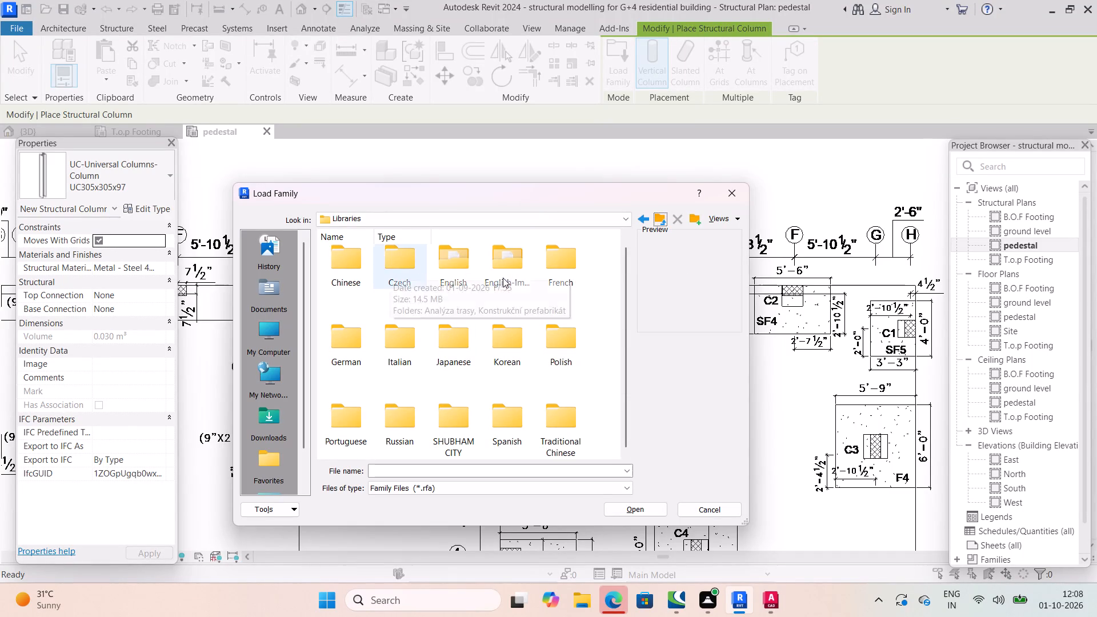
Load the M_Concrete-Square-Column family from the English library's Structural Columns > Concrete folder for structural column placement.
scroll(505, 334, "down", 5)
scroll(494, 363, "up", 5)
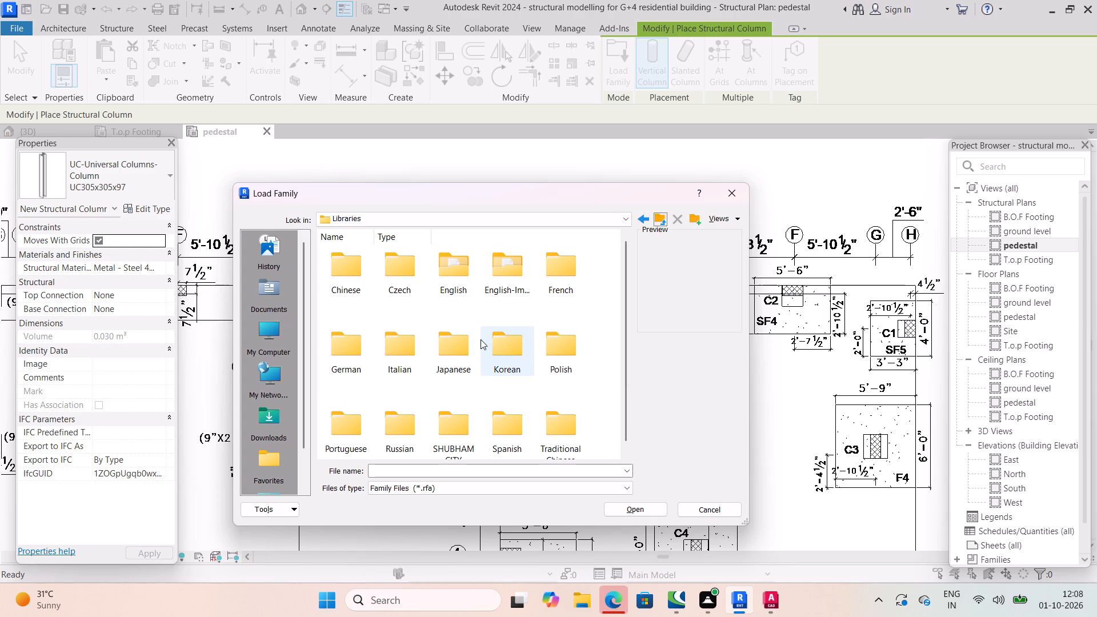
double_click(447, 275)
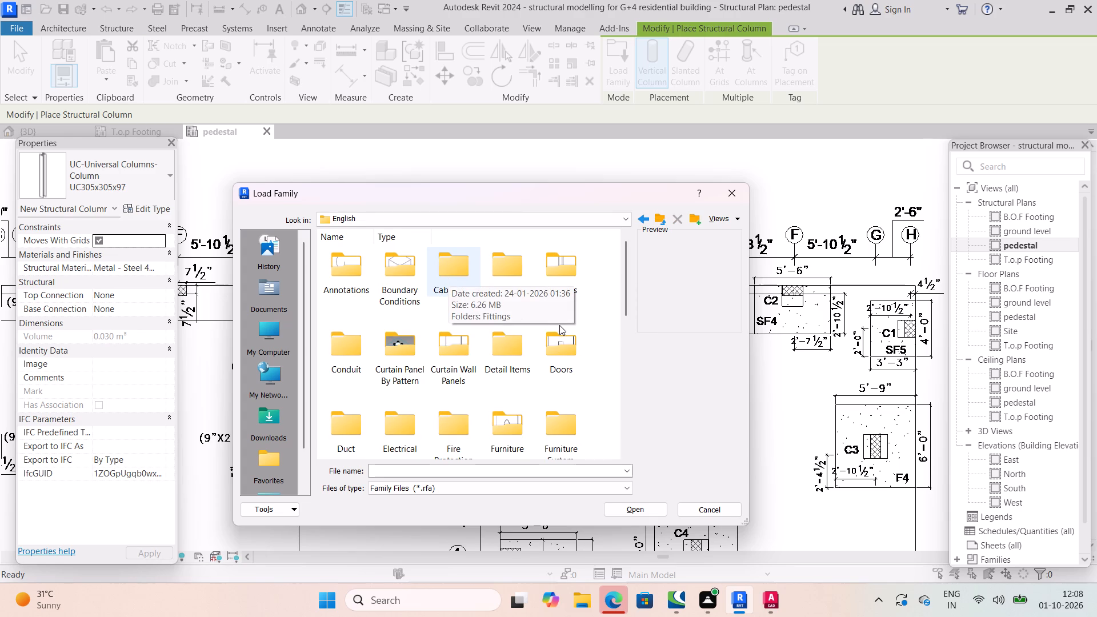
scroll(558, 322, "down", 4)
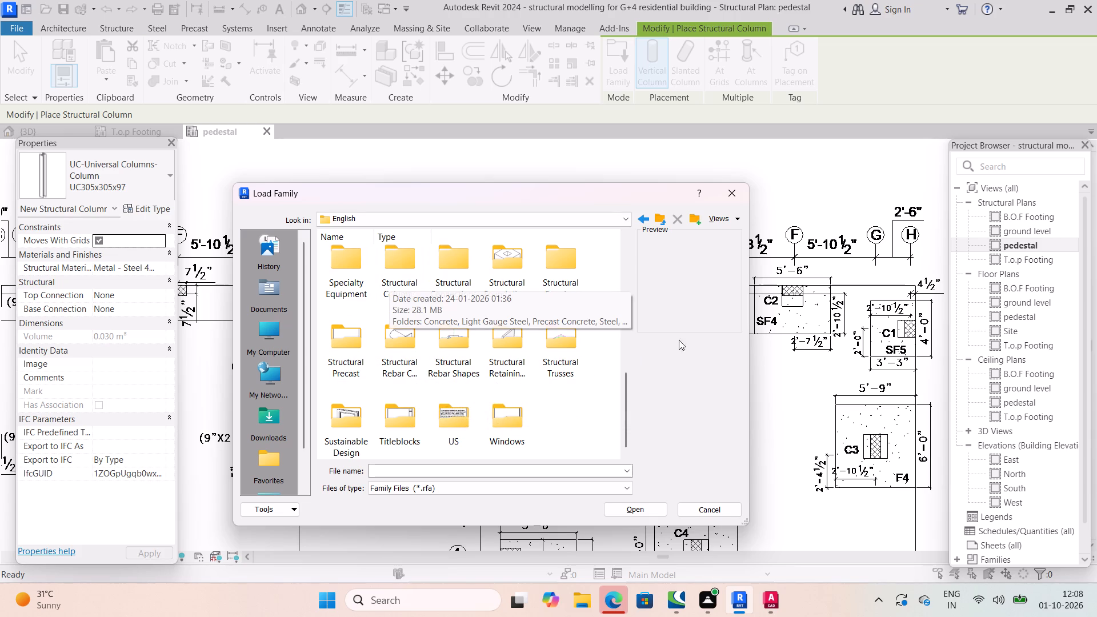
double_click(385, 261)
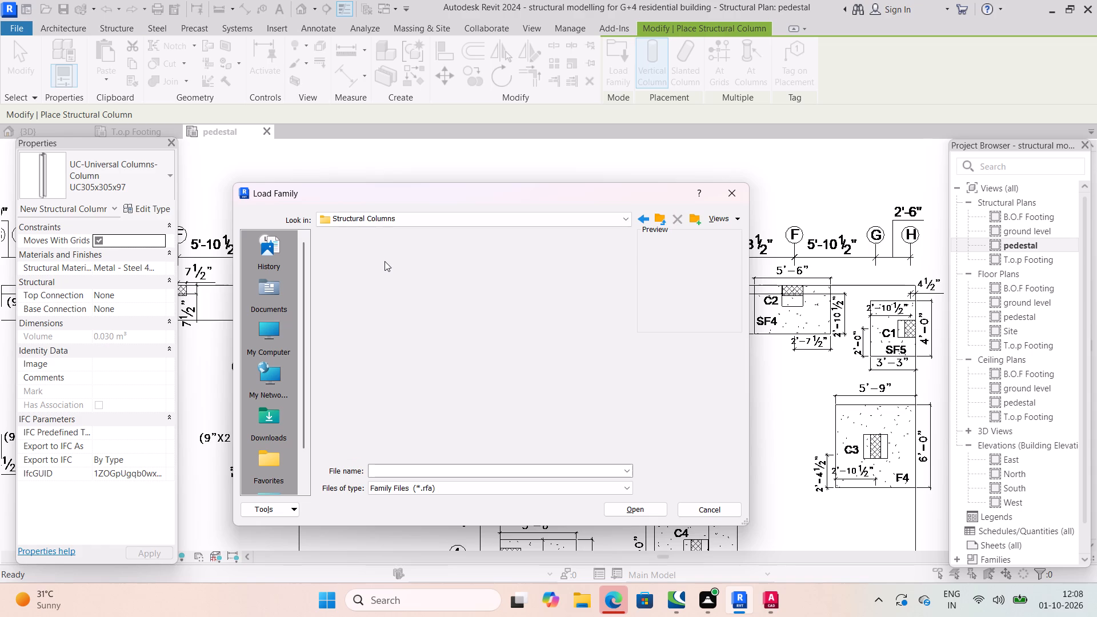
double_click(341, 273)
left_click(395, 268)
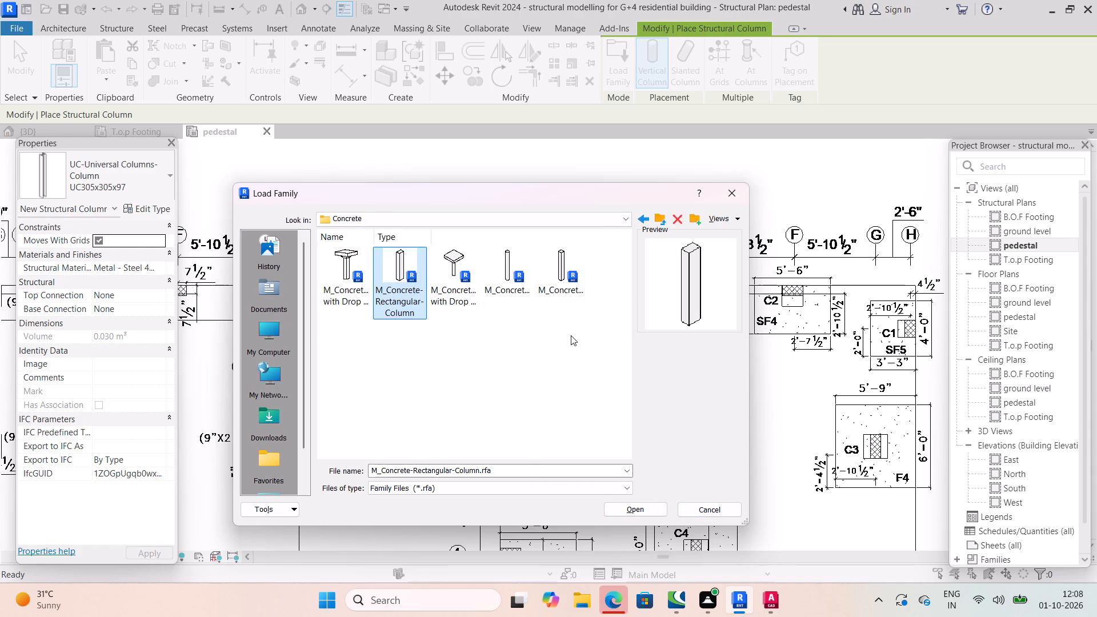
left_click(562, 267)
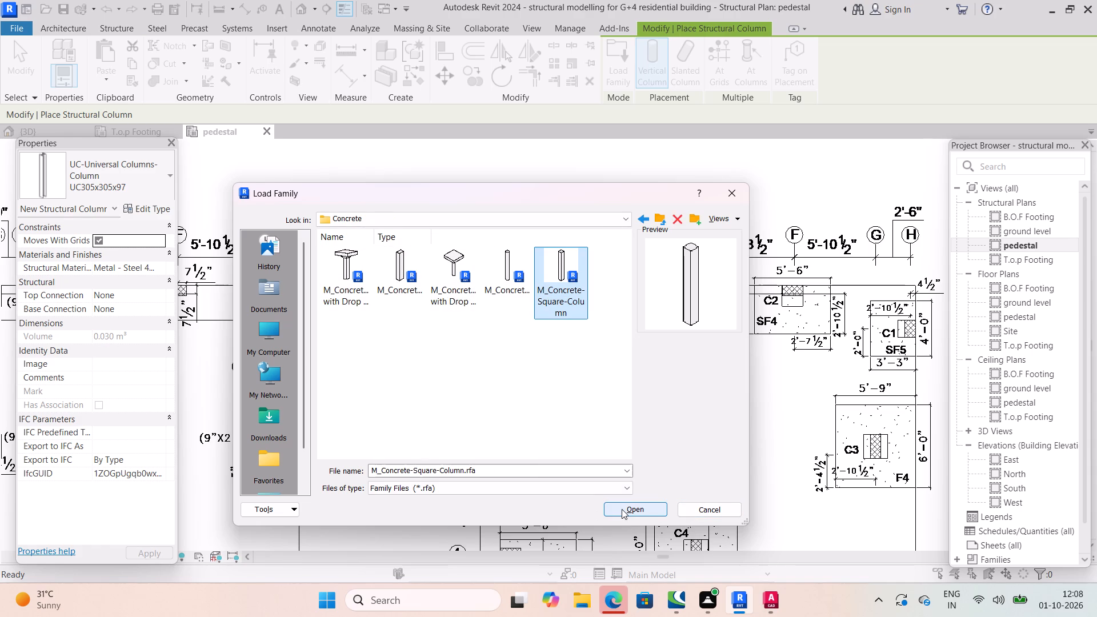
left_click(622, 509)
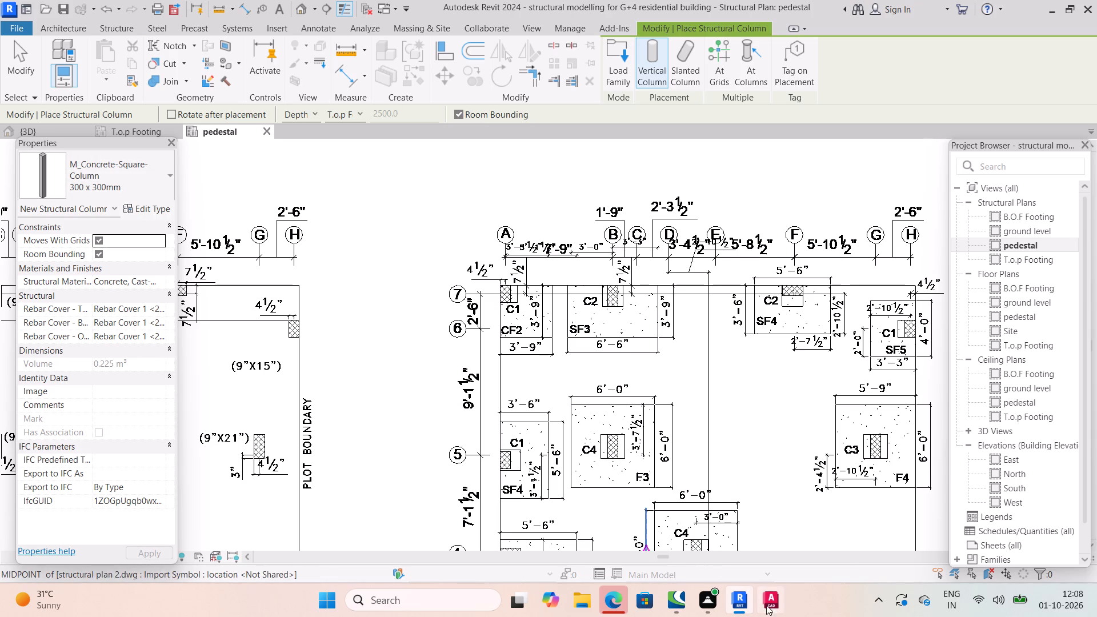
Check the pedestal sizes in AutoCAD's isolated footing schedule, and back in Revit review the square column family's available types and type parameters.
left_click(767, 541)
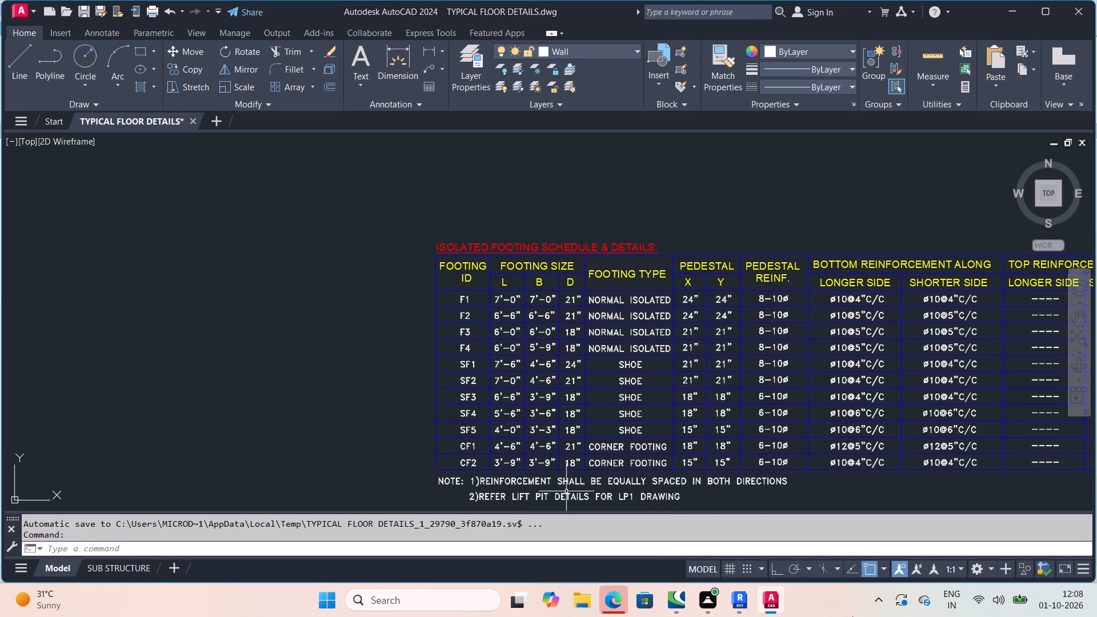
left_click(744, 600)
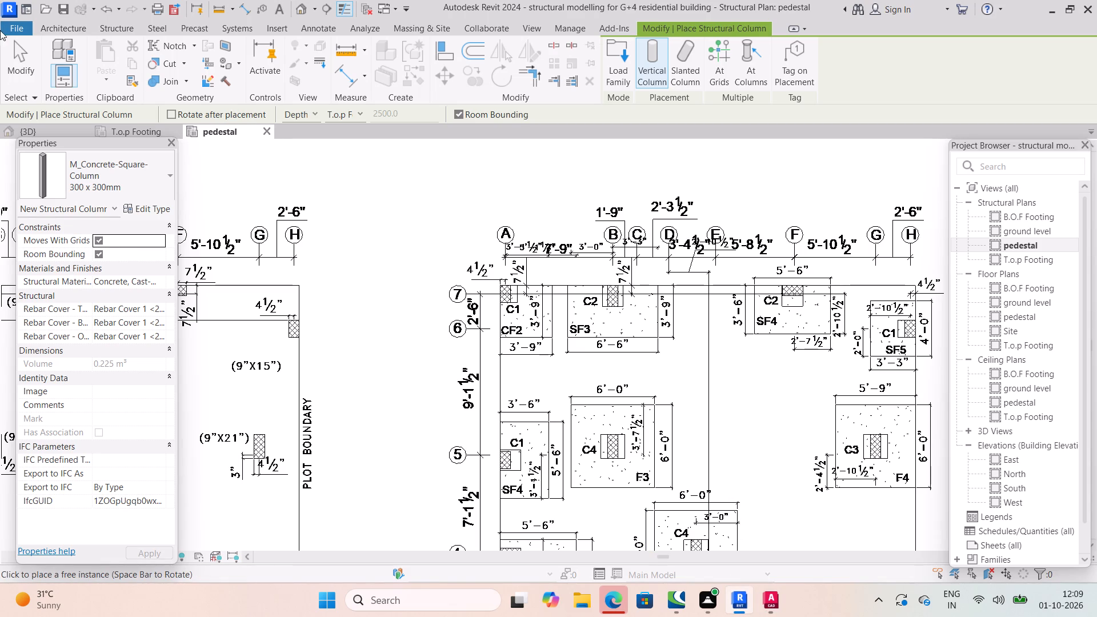
double_click(154, 211)
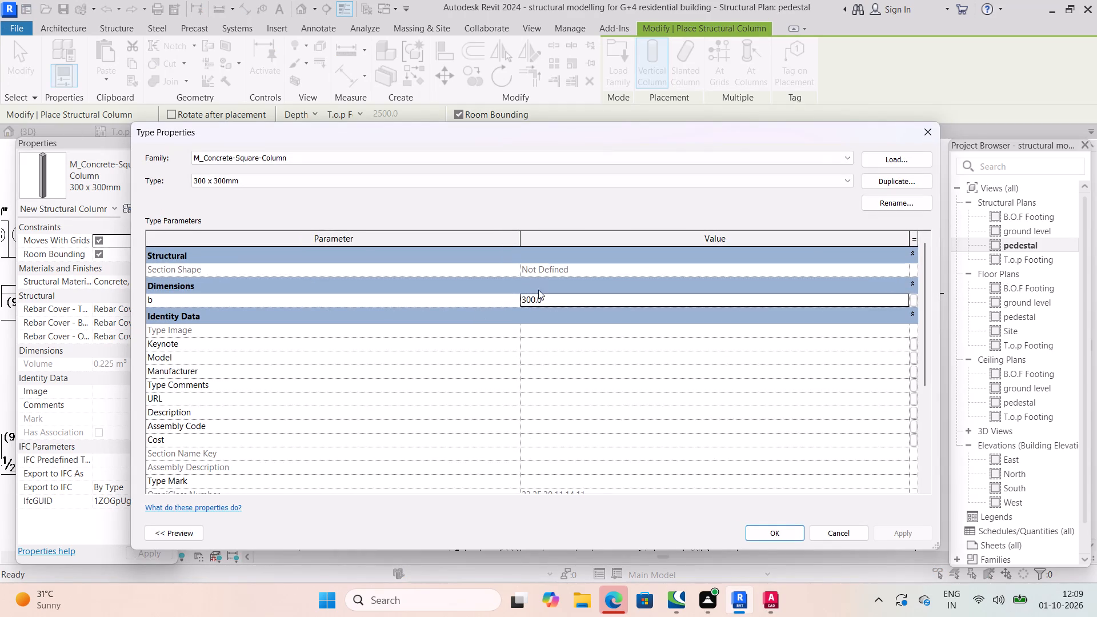
left_click(844, 181)
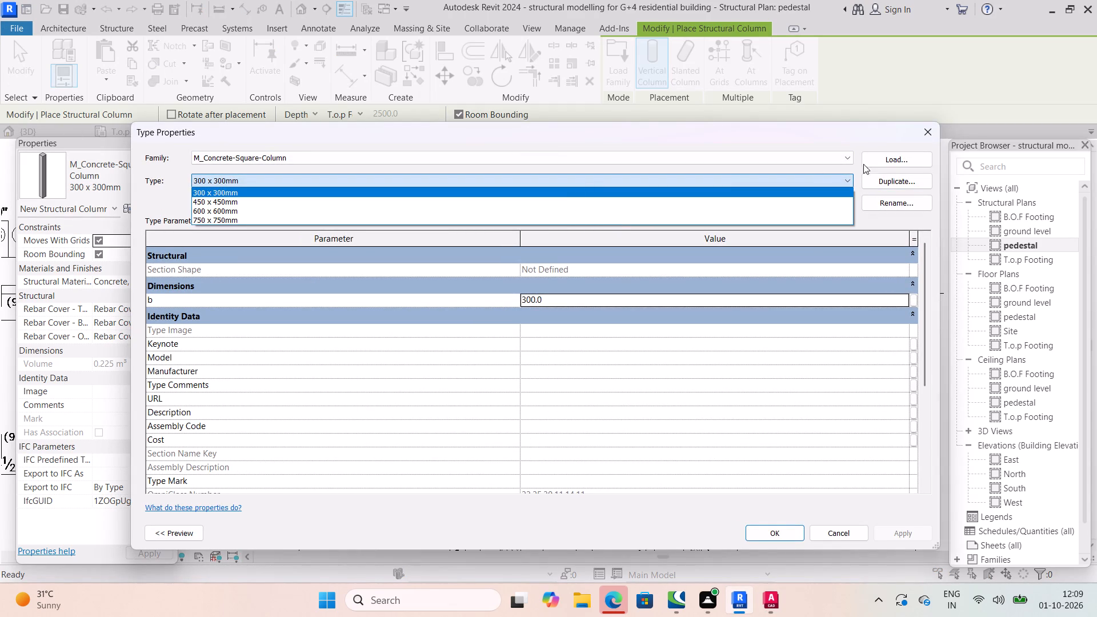
left_click(847, 177)
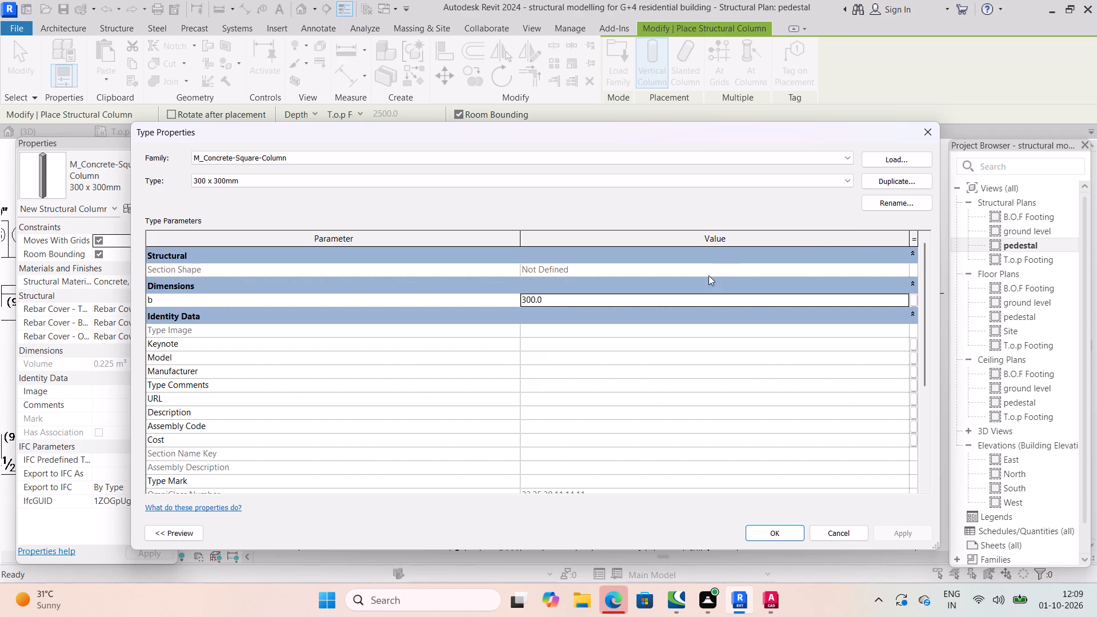
scroll(612, 288, "up", 4)
scroll(691, 274, "down", 5)
scroll(691, 274, "up", 9)
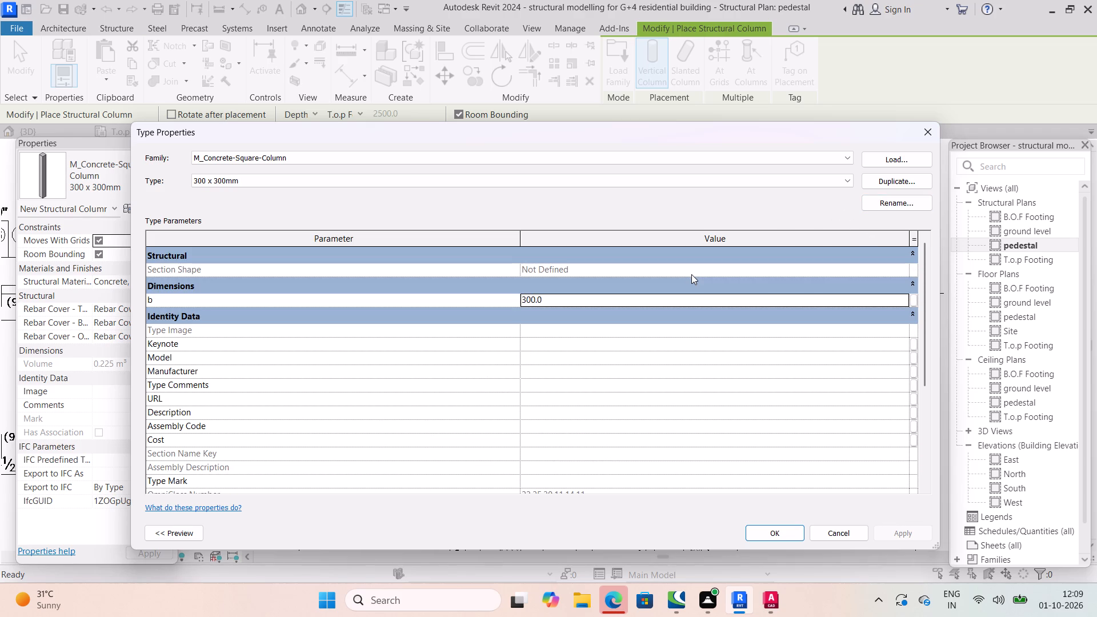
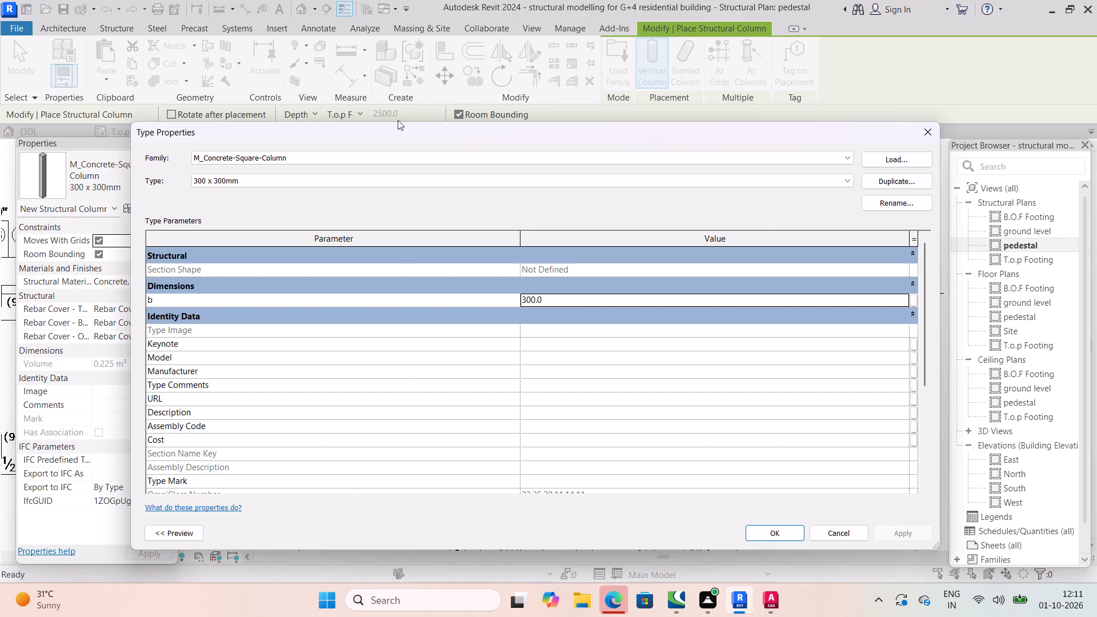
Switch the square column to the 600 x 600mm type and examine its type parameters for separate width and depth dimensions.
scroll(638, 300, "up", 4)
left_click(937, 130)
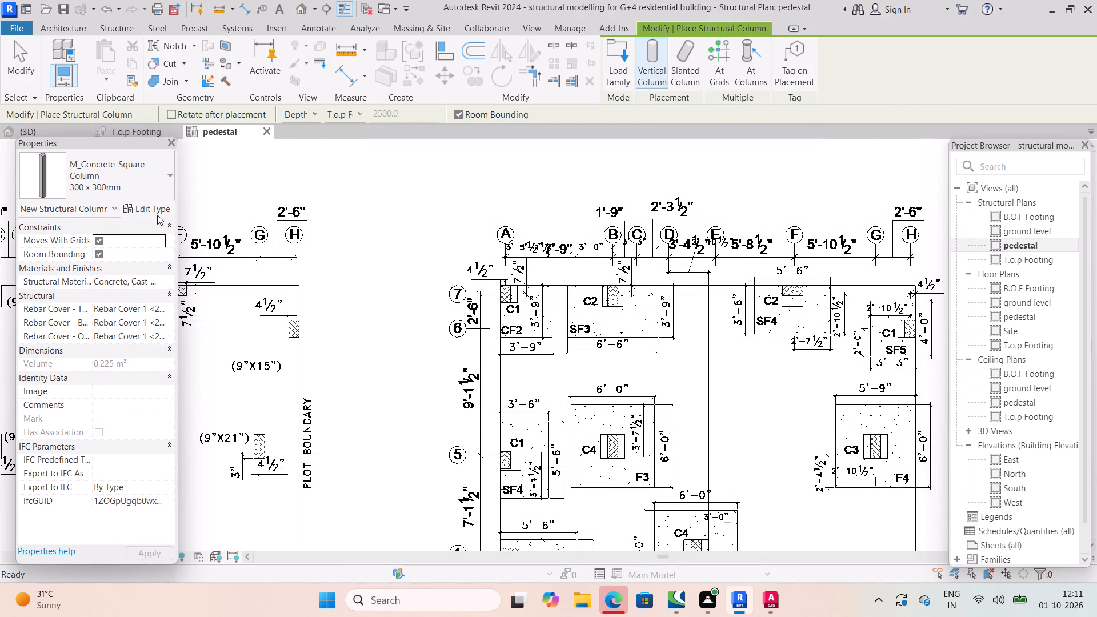
left_click(55, 179)
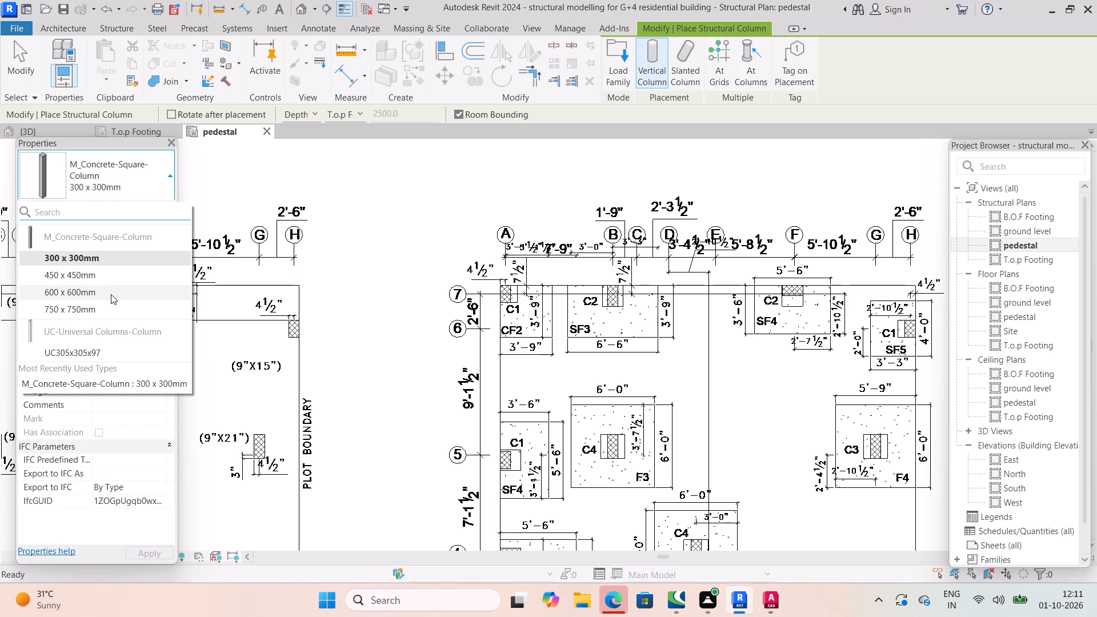
left_click(108, 290)
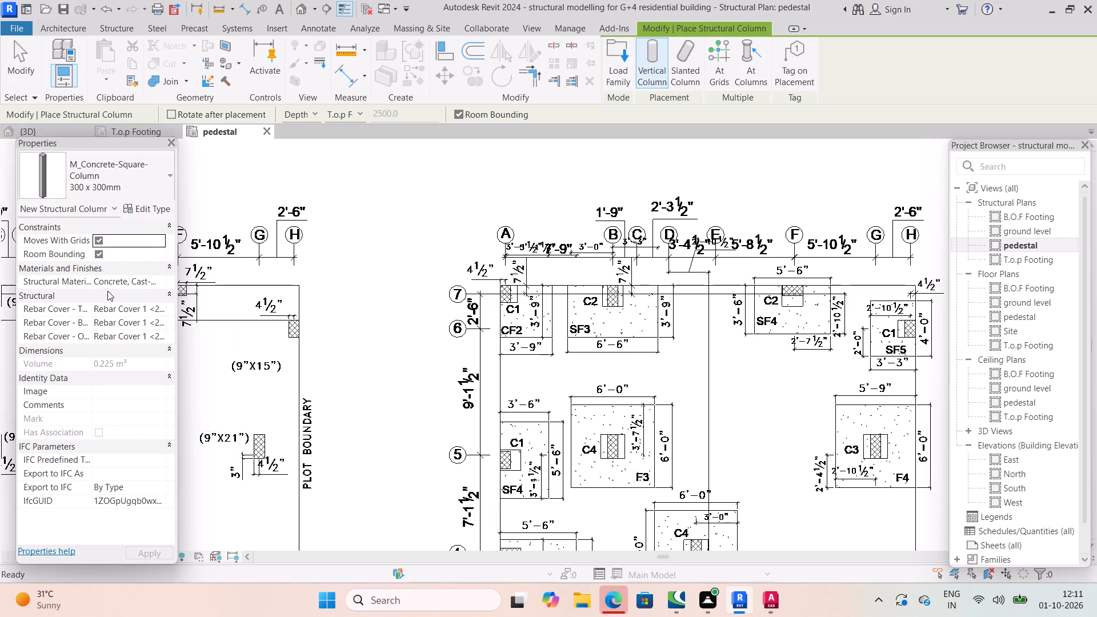
left_click(159, 209)
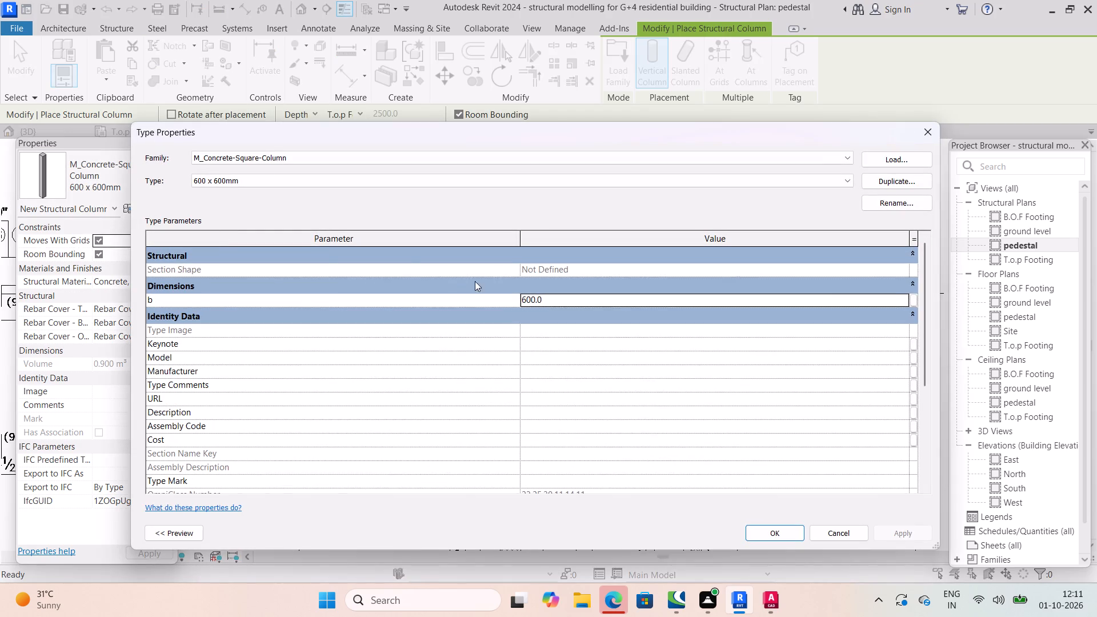
left_click(603, 298)
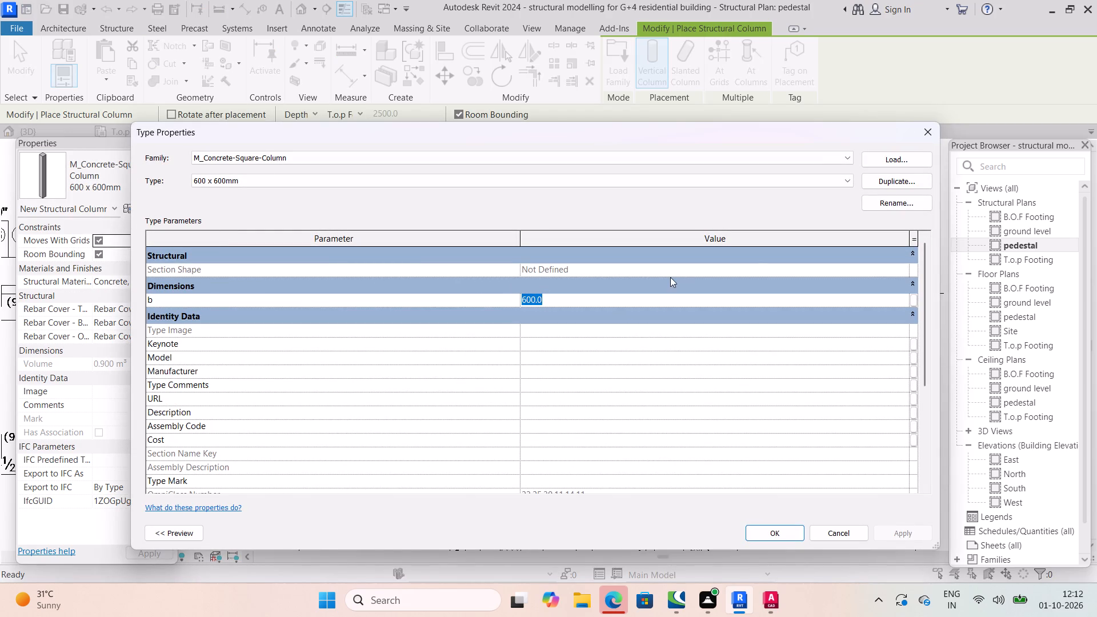
left_click(673, 270)
double_click(673, 270)
scroll(673, 270, "up", 2)
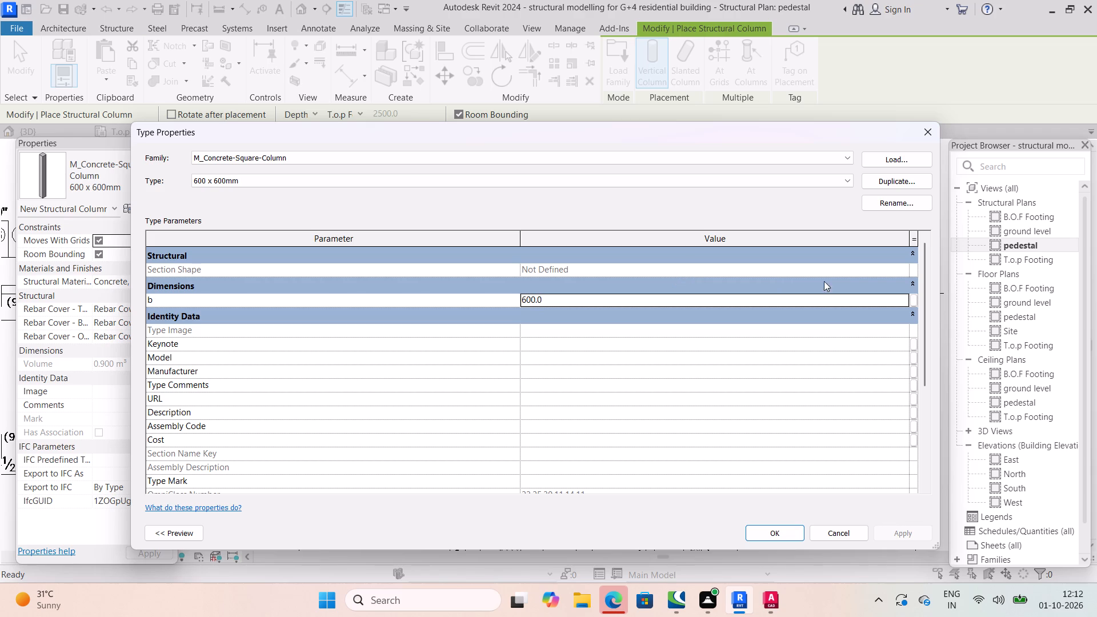
left_click(908, 289)
left_click(904, 288)
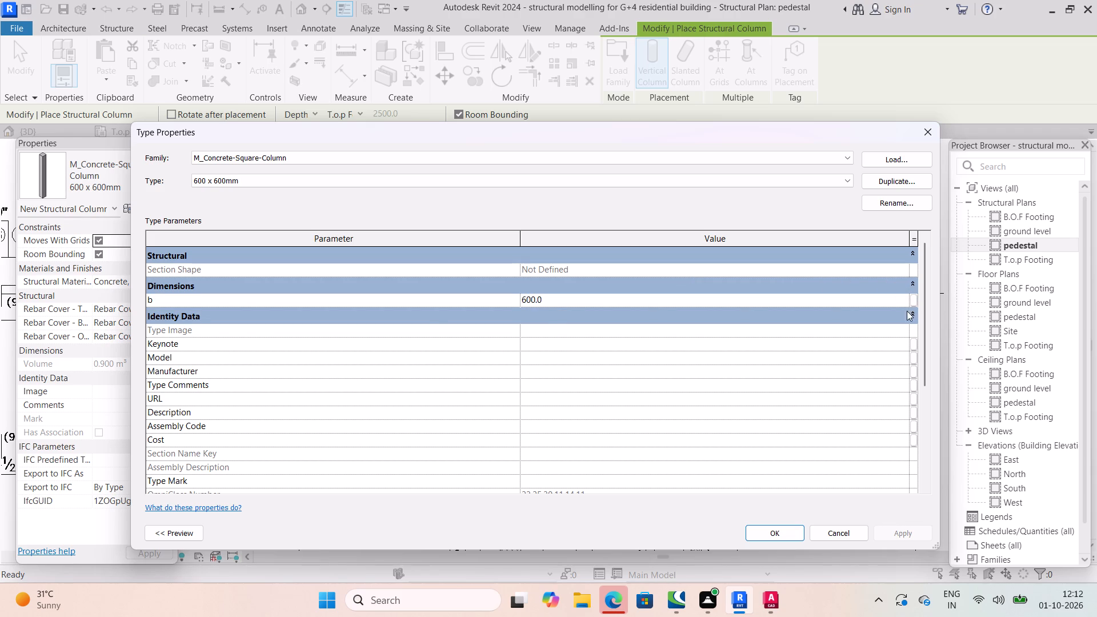
left_click(904, 318)
left_click(904, 318)
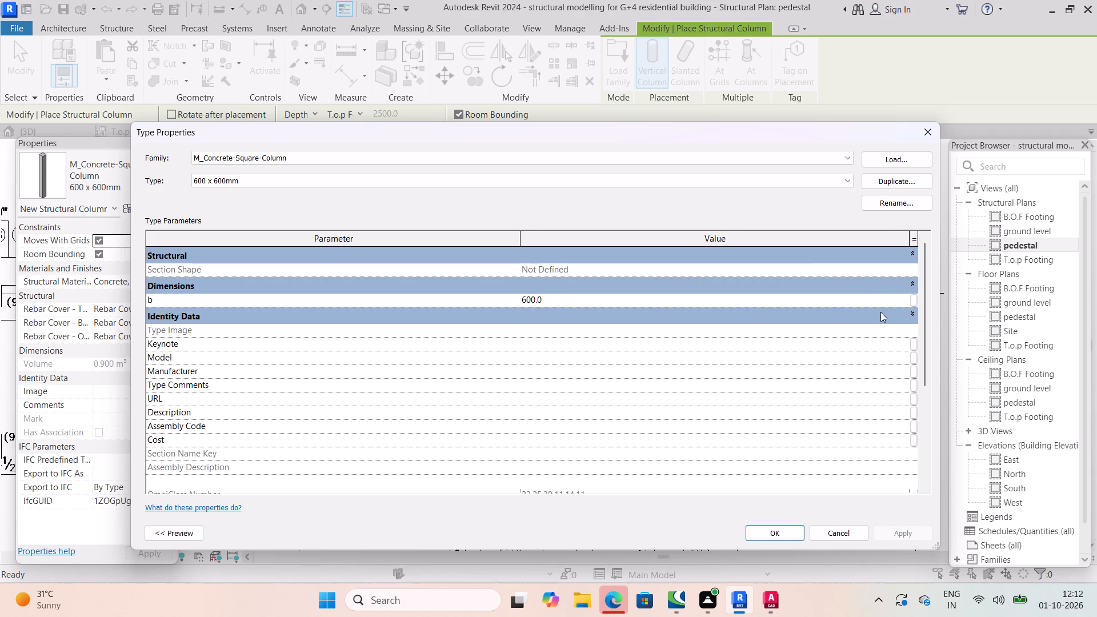
scroll(864, 295, "up", 8)
left_click(745, 263)
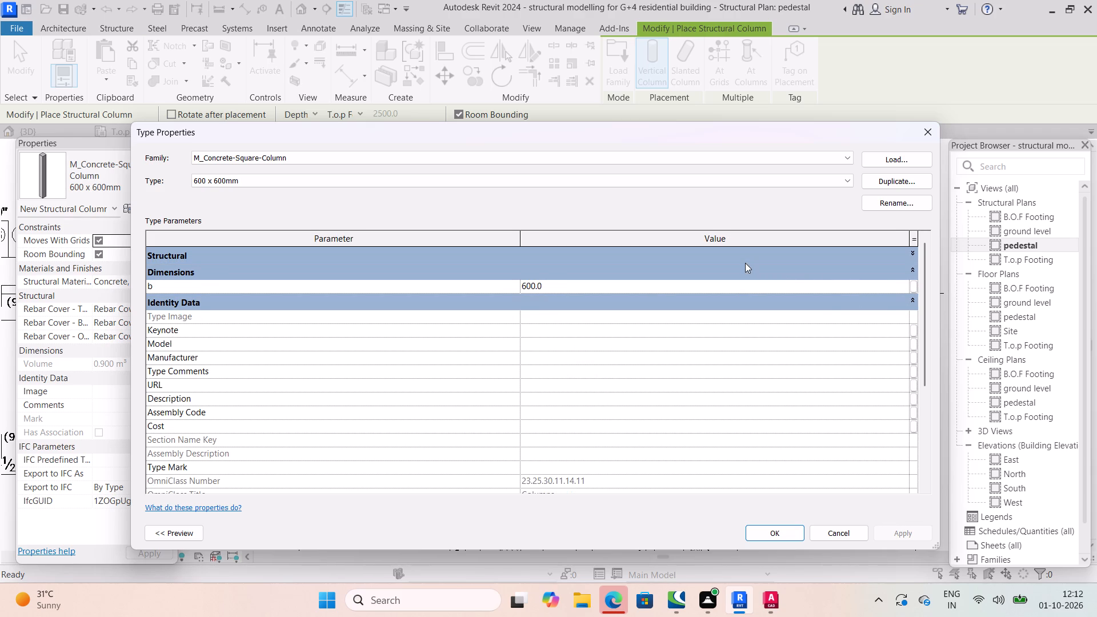
left_click(745, 263)
left_click(768, 259)
left_click(775, 255)
left_click(786, 253)
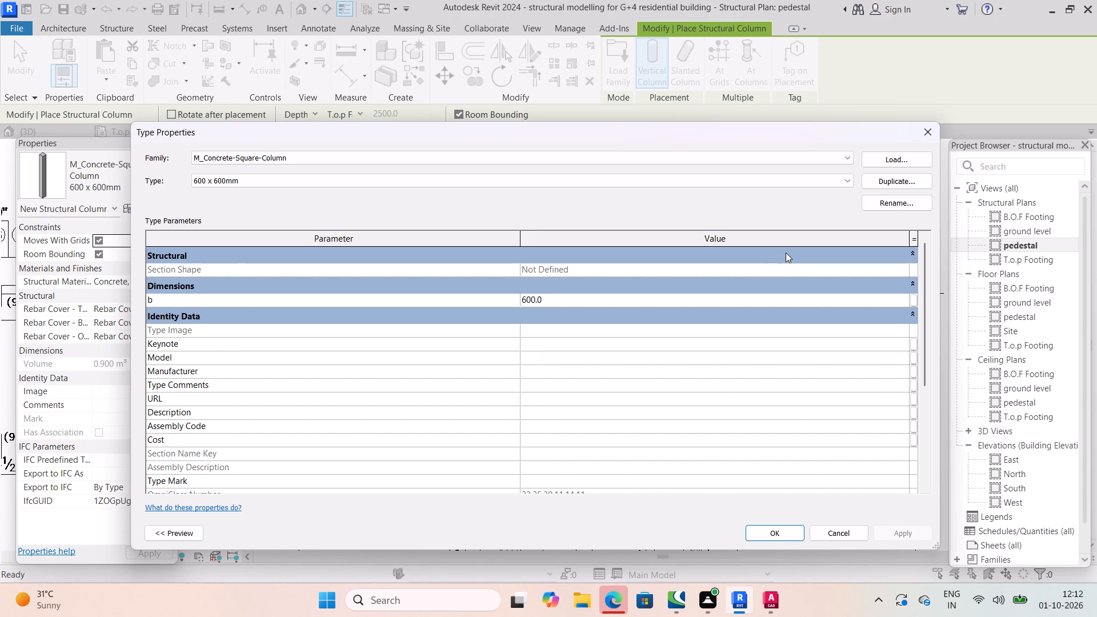
double_click(786, 253)
double_click(786, 253)
left_click(786, 253)
scroll(755, 283, "down", 7)
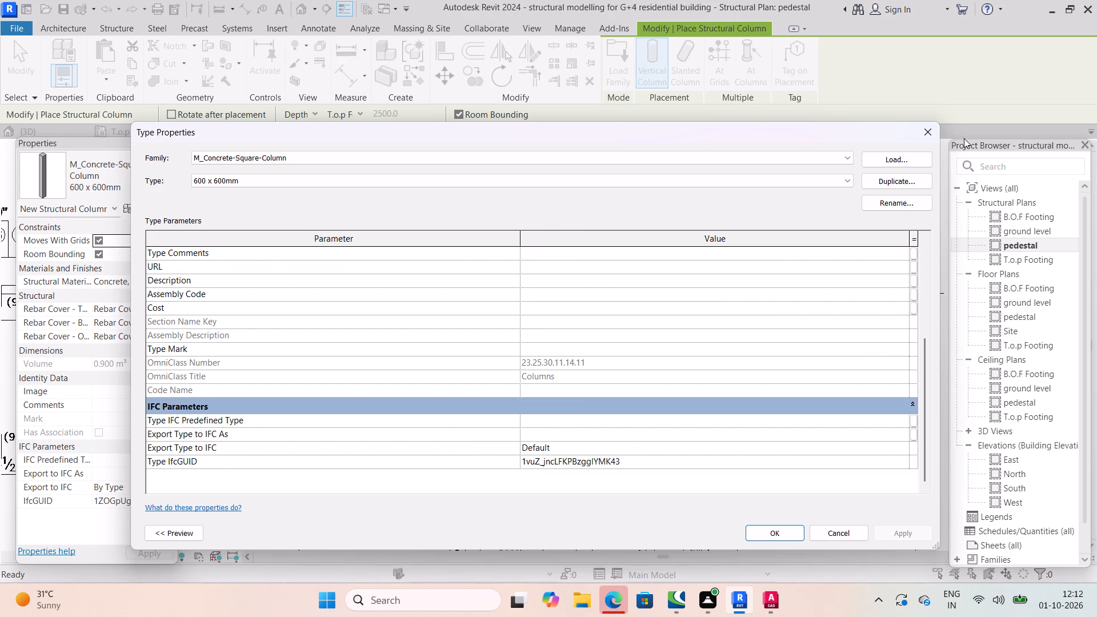
left_click(922, 129)
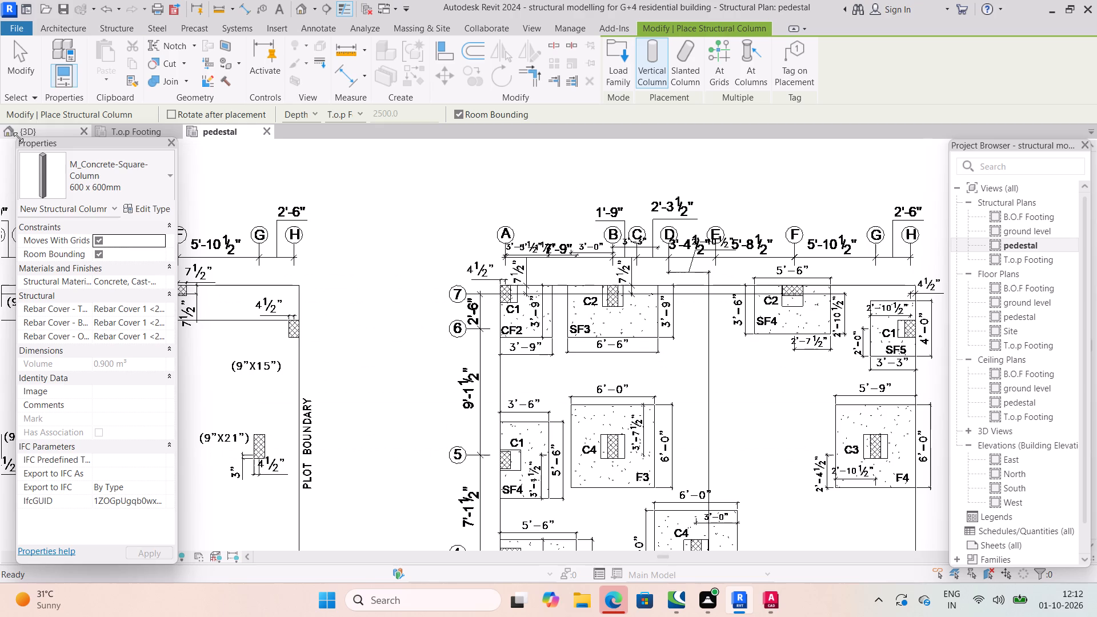
Load the M_Concrete-Rectangular-Column family from the Concrete structural columns folder.
left_click(624, 47)
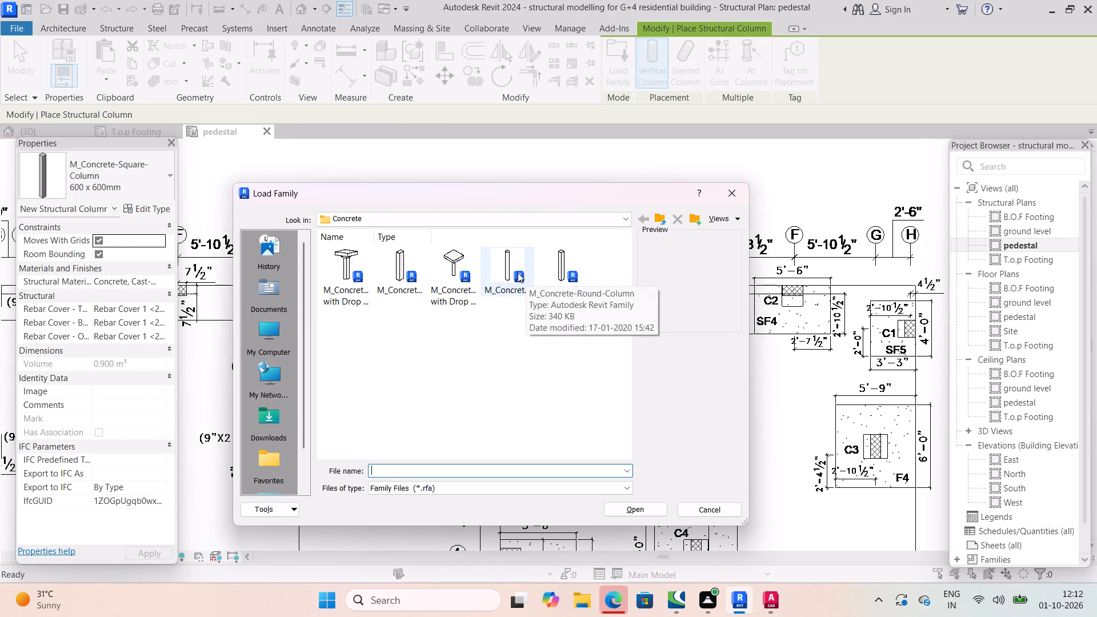
left_click(505, 265)
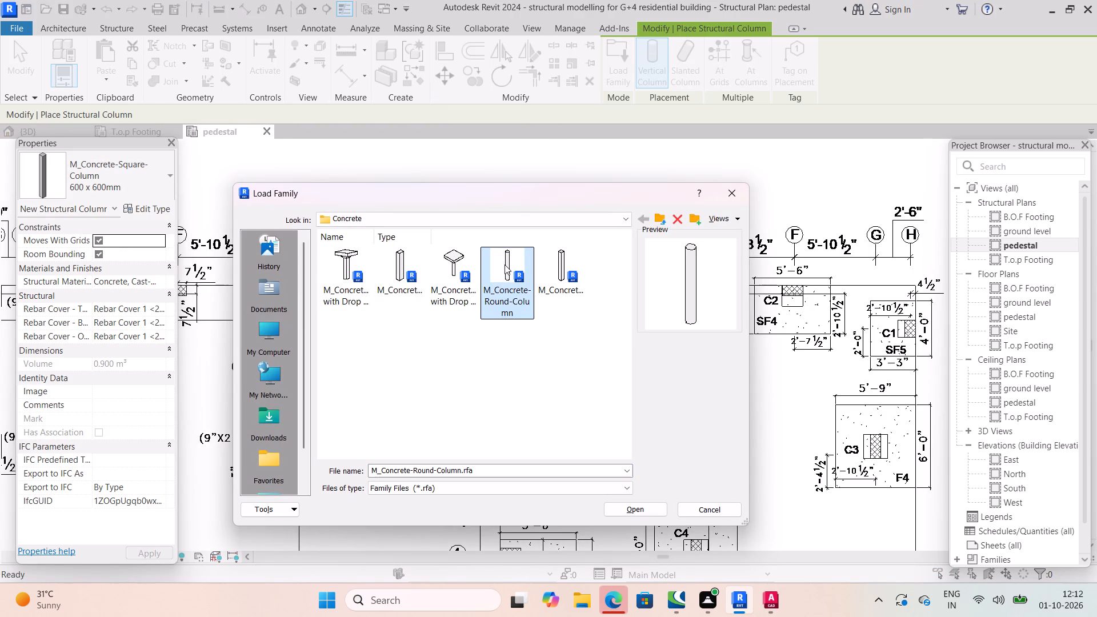
left_click(554, 265)
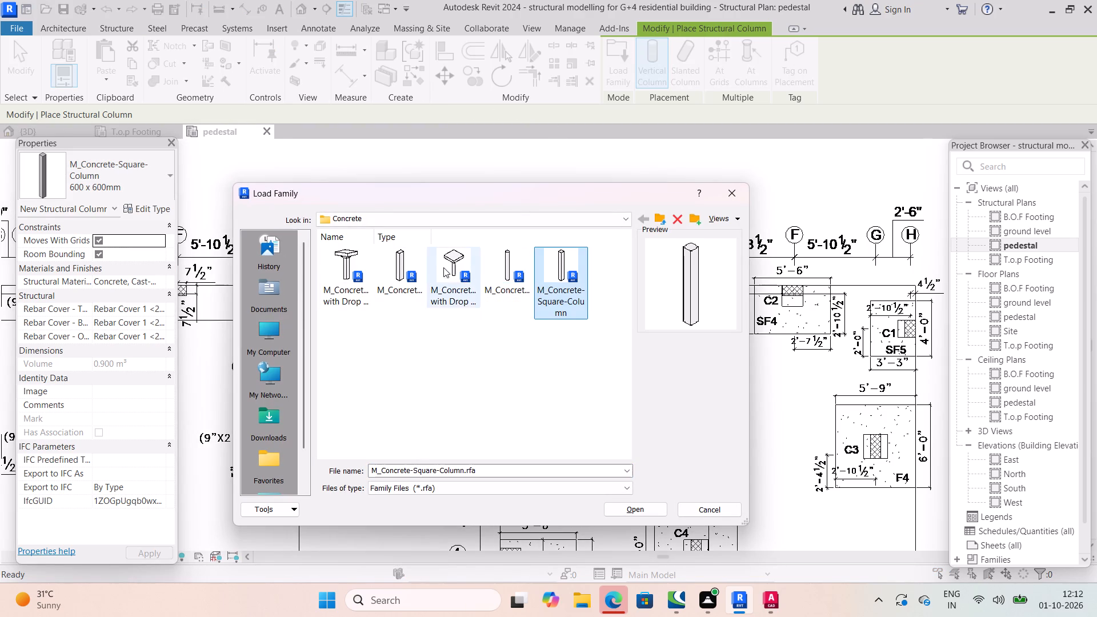
left_click(397, 266)
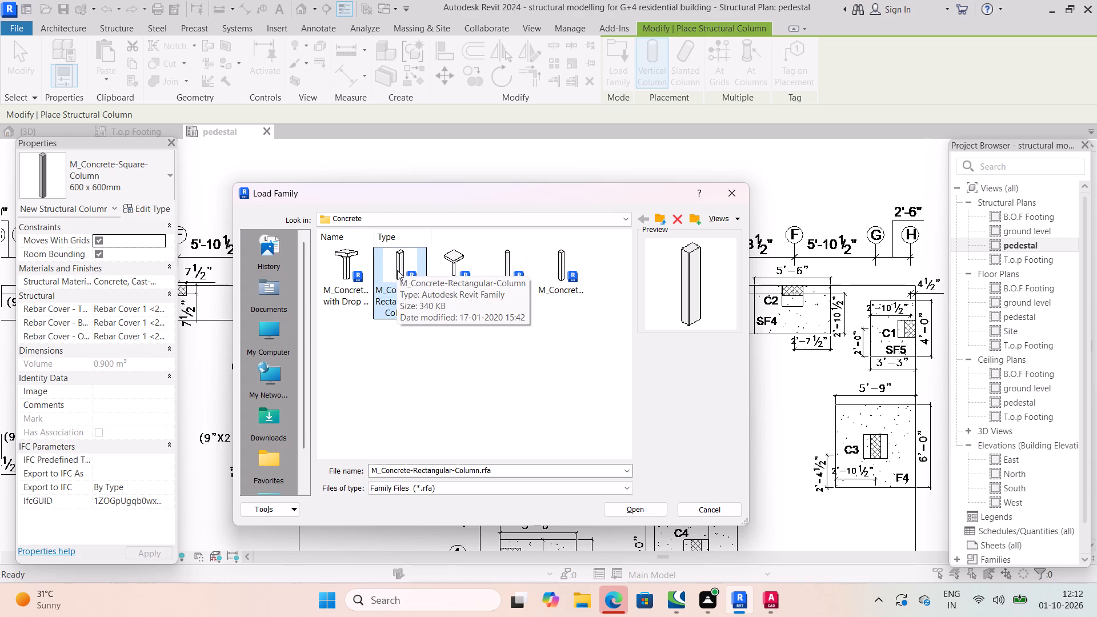
left_click(656, 506)
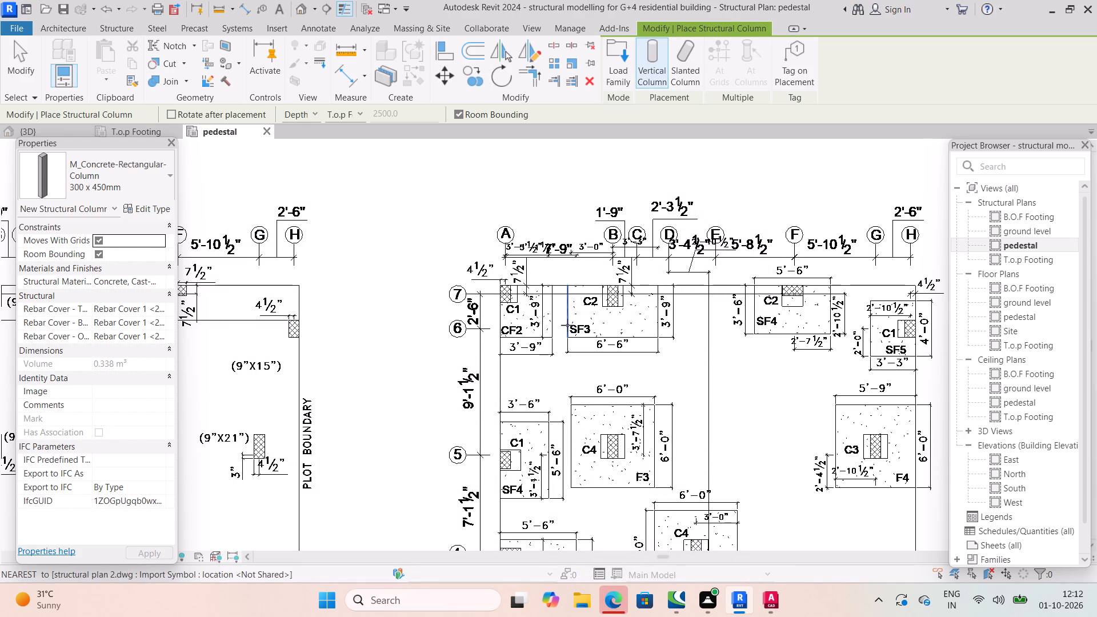
Set both b and h of the rectangular column's 300 x 450mm type to 24", matching the AutoCAD schedule's F1 and F2 pedestal size.
left_click(146, 207)
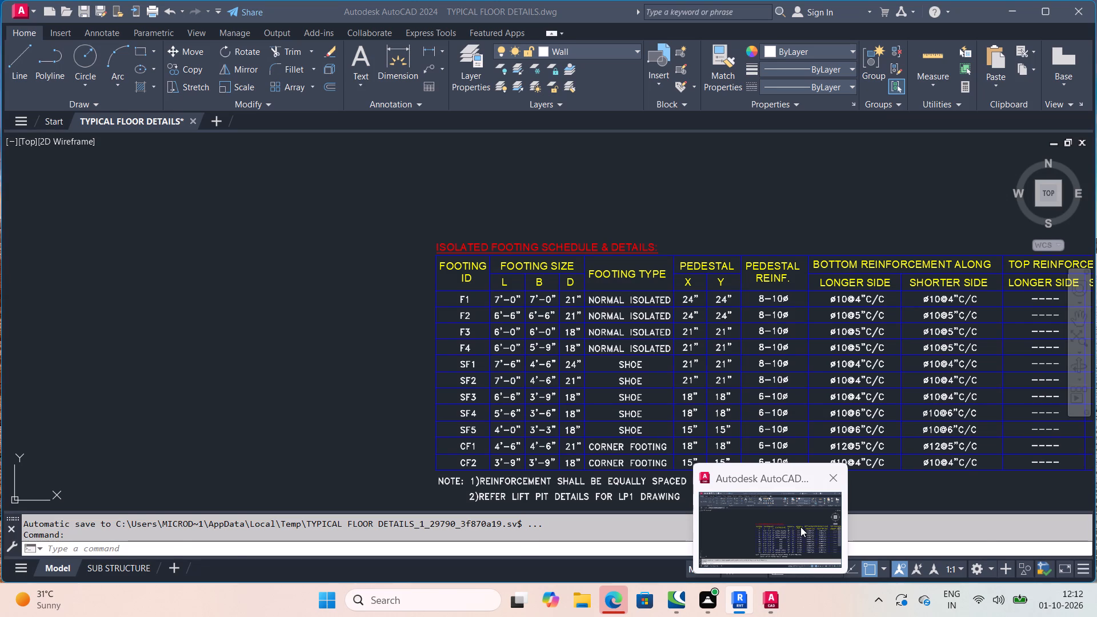
left_click(555, 297)
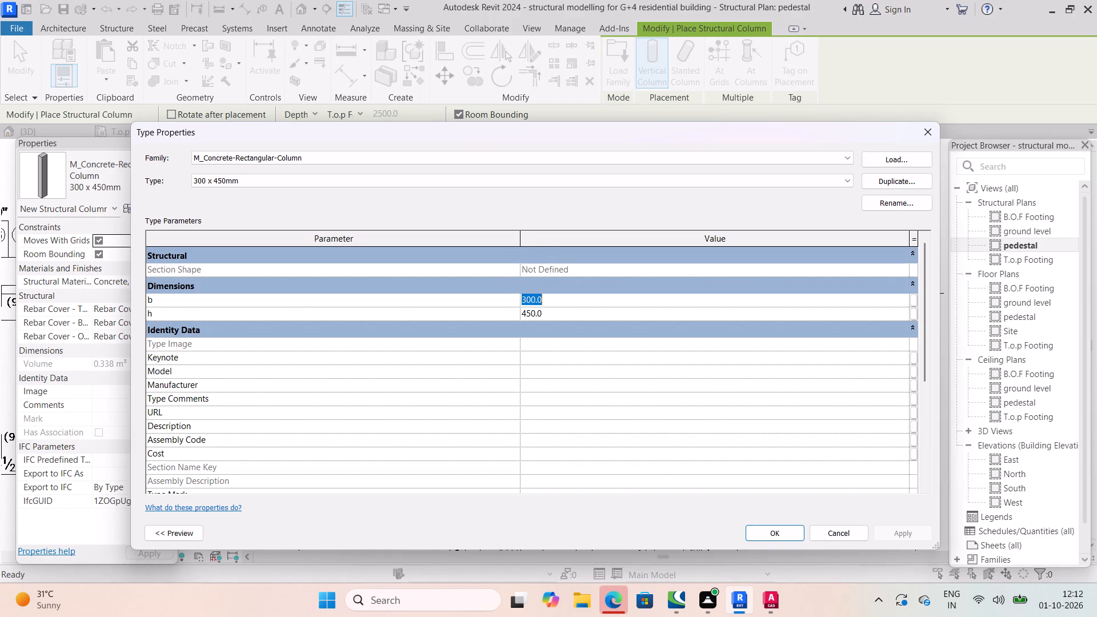
type("24\"")
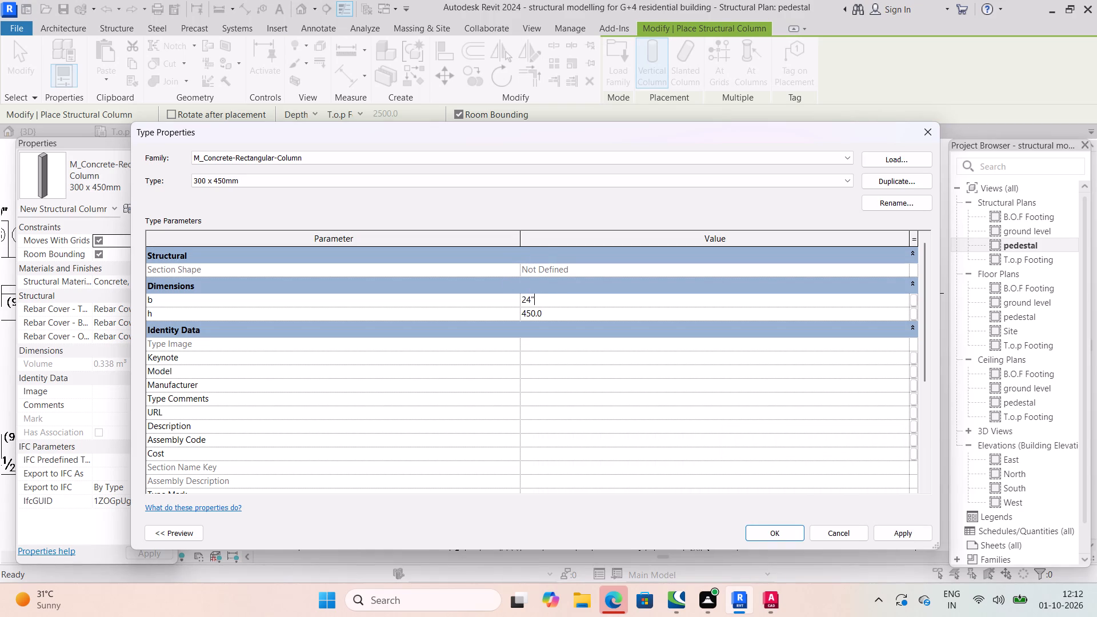
key("Return")
left_click(561, 309)
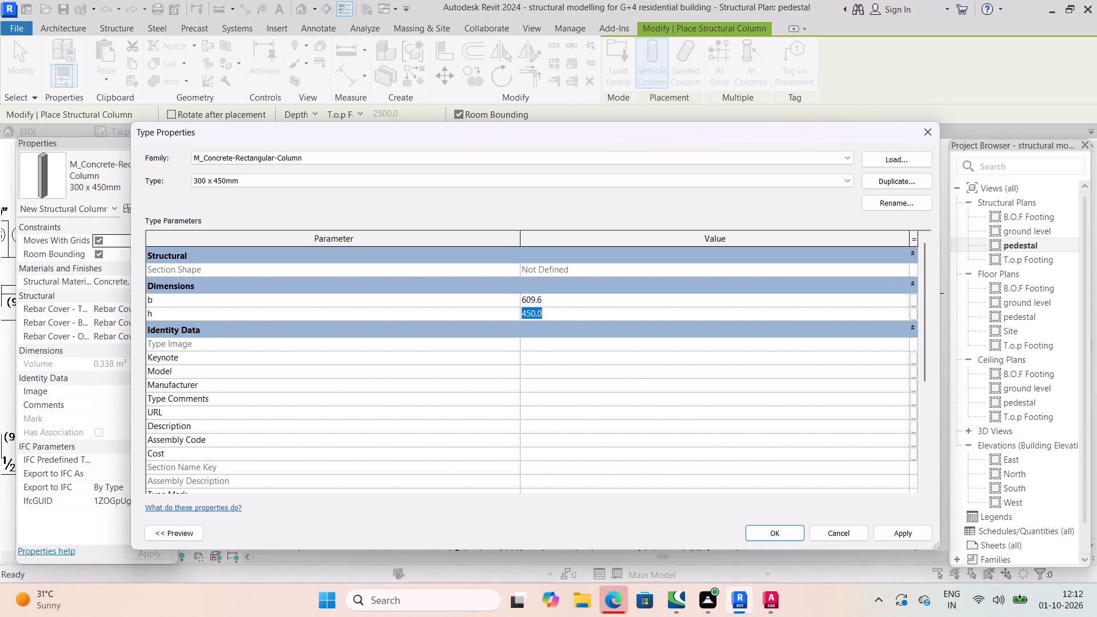
type("24\"")
key("Return")
scroll(499, 313, "up", 3)
scroll(554, 379, "down", 3)
left_click(903, 536)
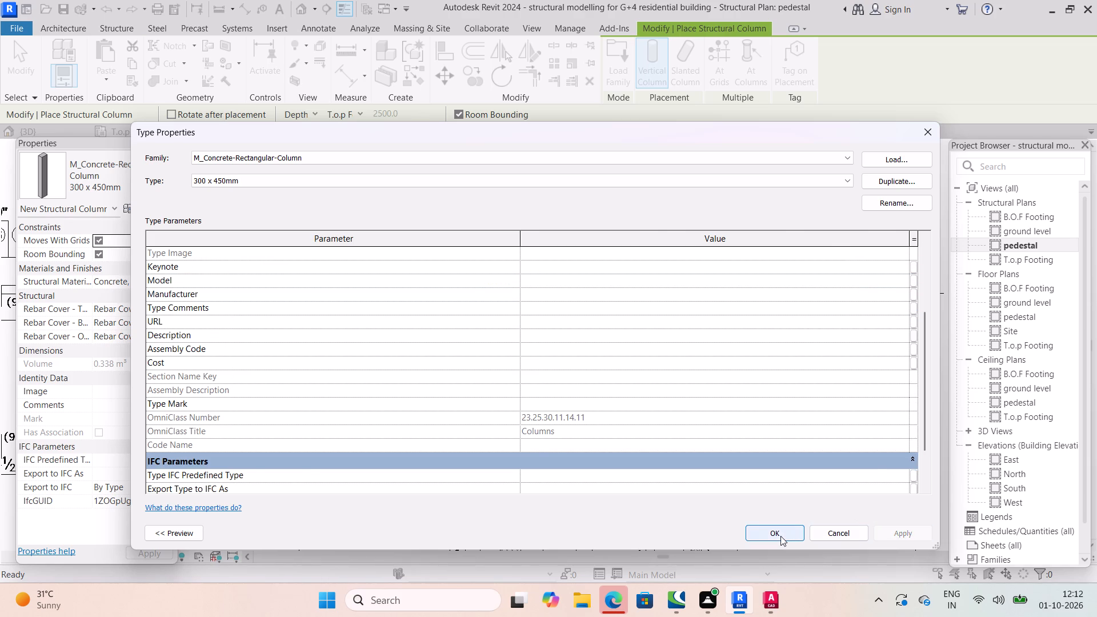
left_click(780, 536)
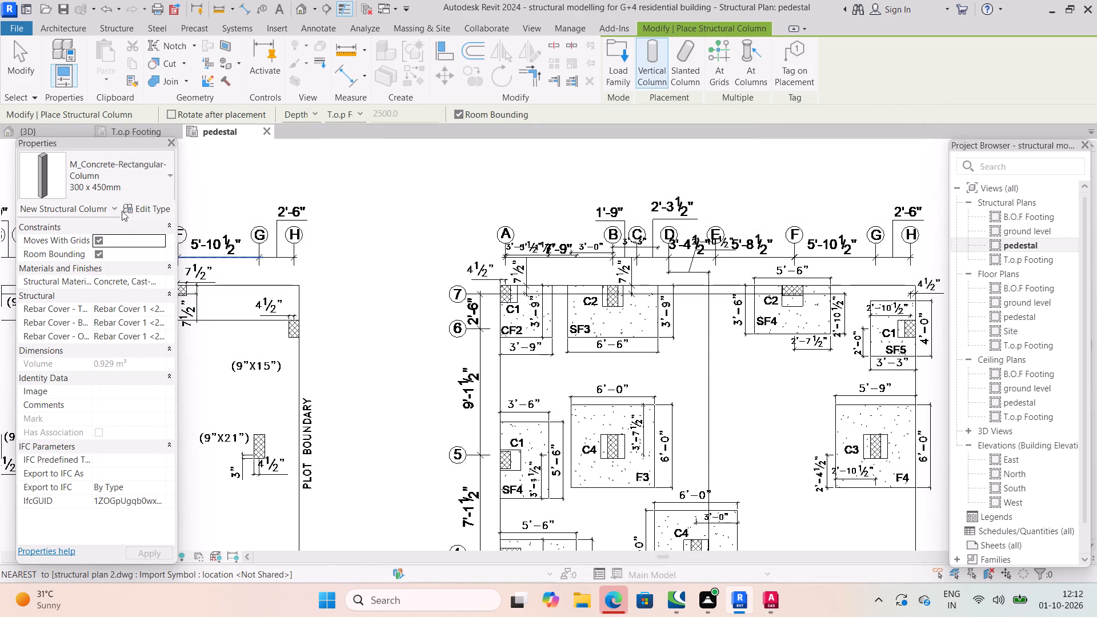
Duplicate the rectangular column's 300 x 450mm type as a new type named 24" X 24".
left_click(131, 179)
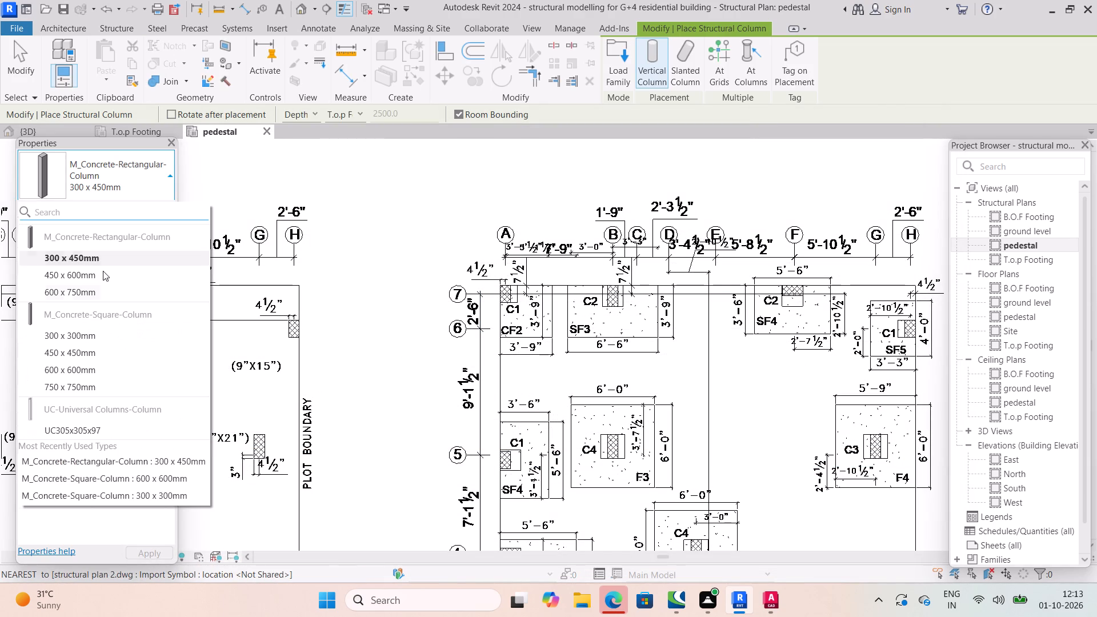
scroll(99, 305, "up", 3)
left_click(125, 172)
left_click(154, 211)
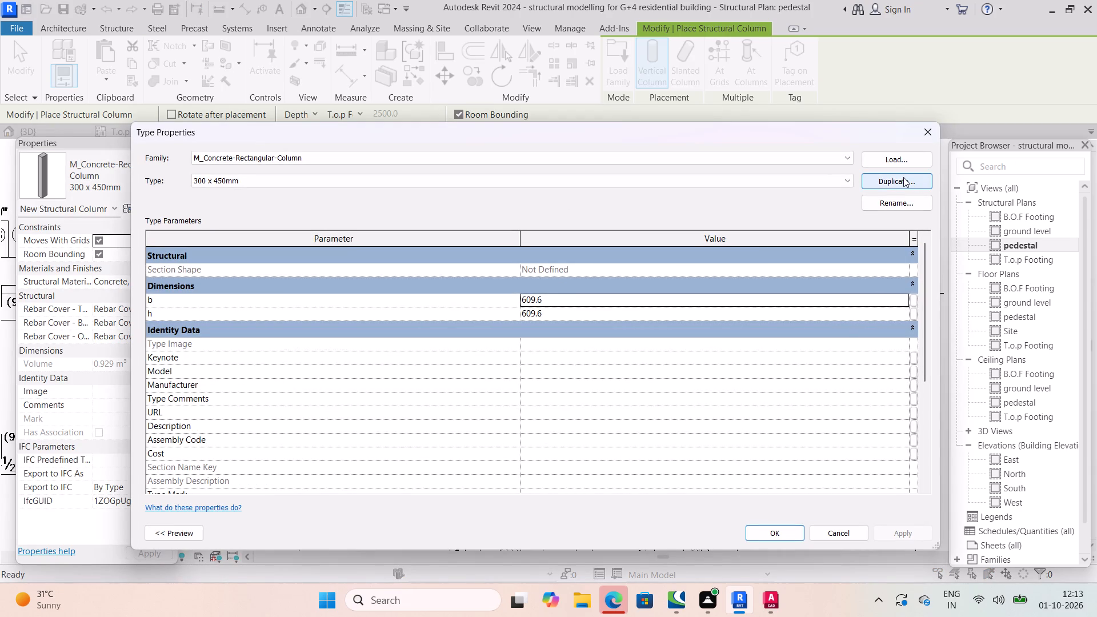
left_click(903, 177)
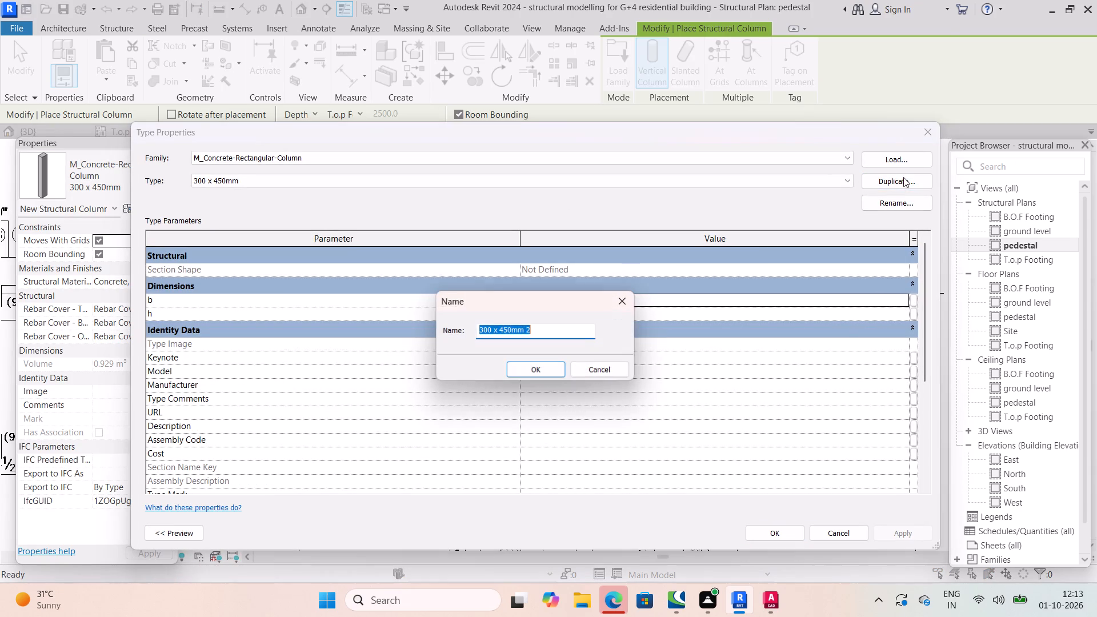
type("24\"")
key("space")
type("X")
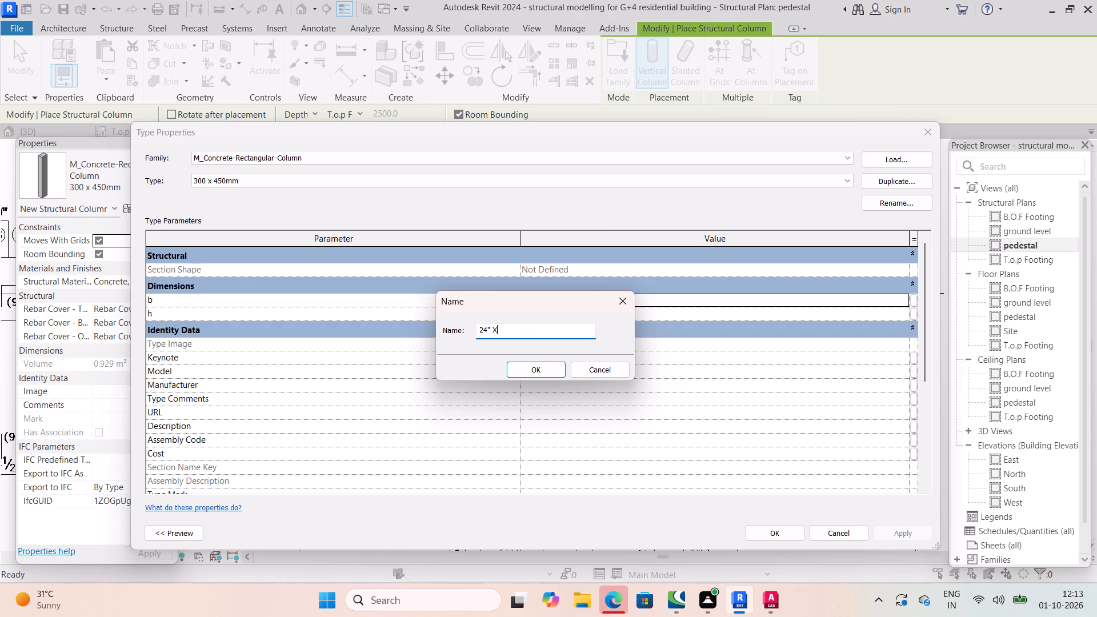
key("space")
type("24\"")
key("Return")
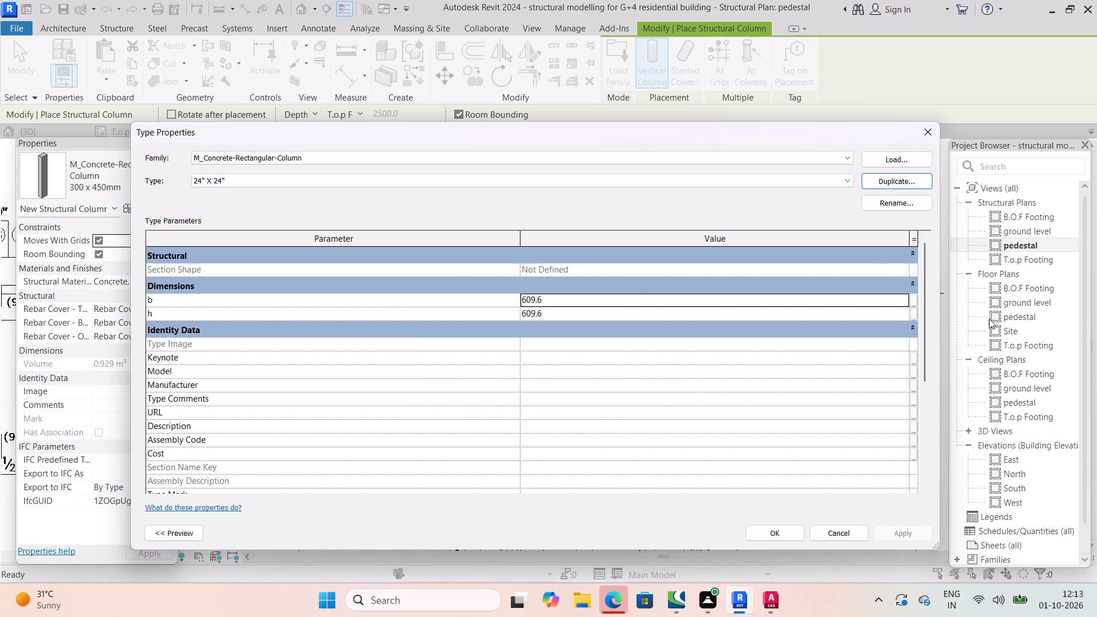
left_click(776, 535)
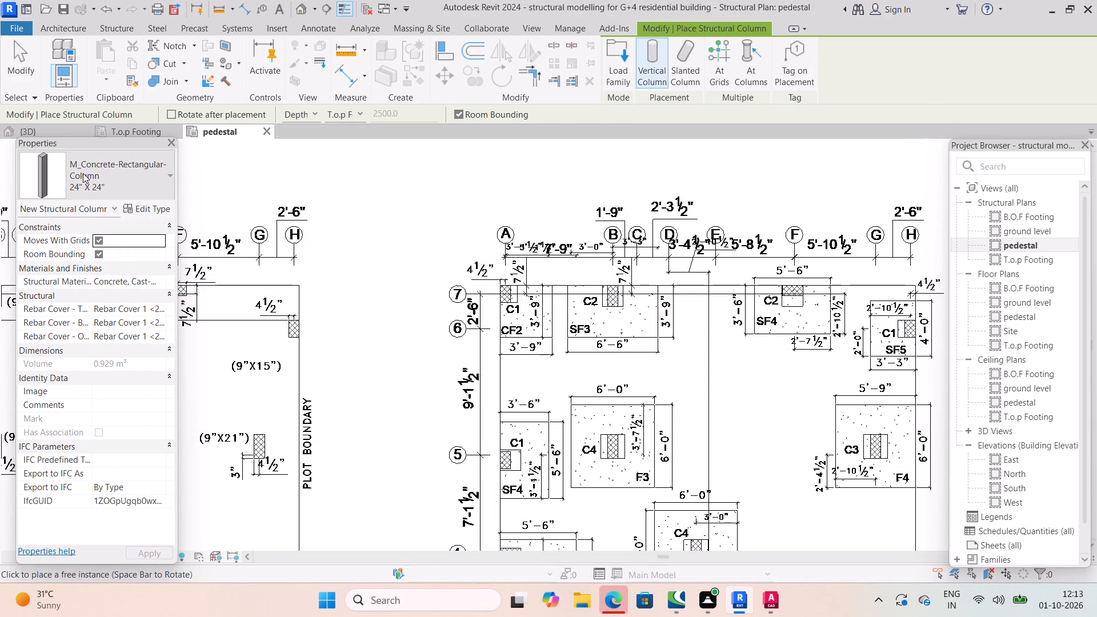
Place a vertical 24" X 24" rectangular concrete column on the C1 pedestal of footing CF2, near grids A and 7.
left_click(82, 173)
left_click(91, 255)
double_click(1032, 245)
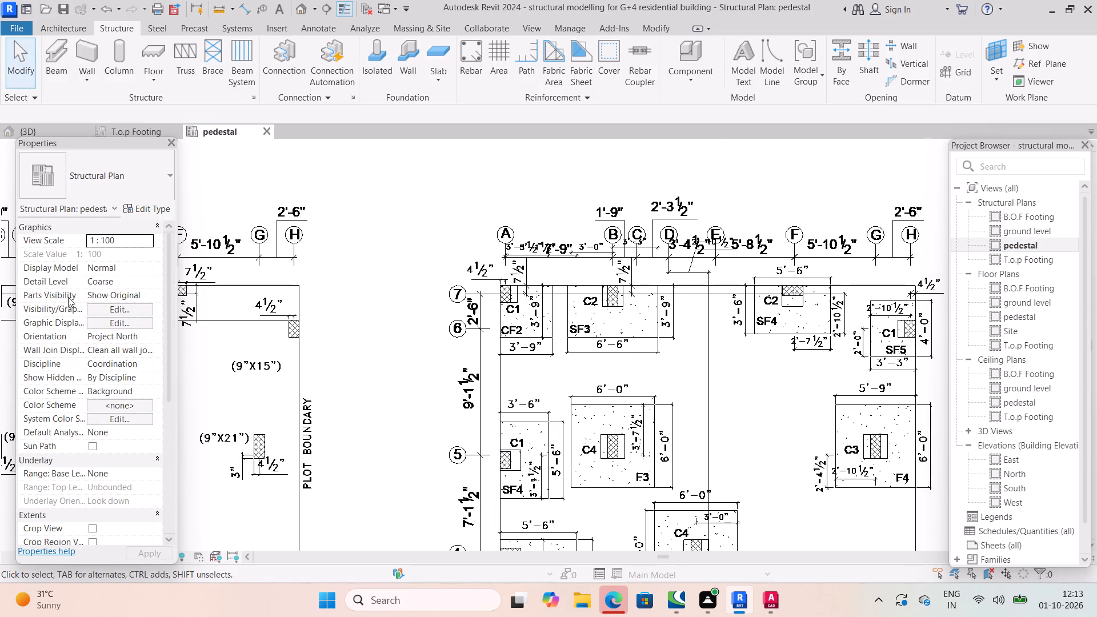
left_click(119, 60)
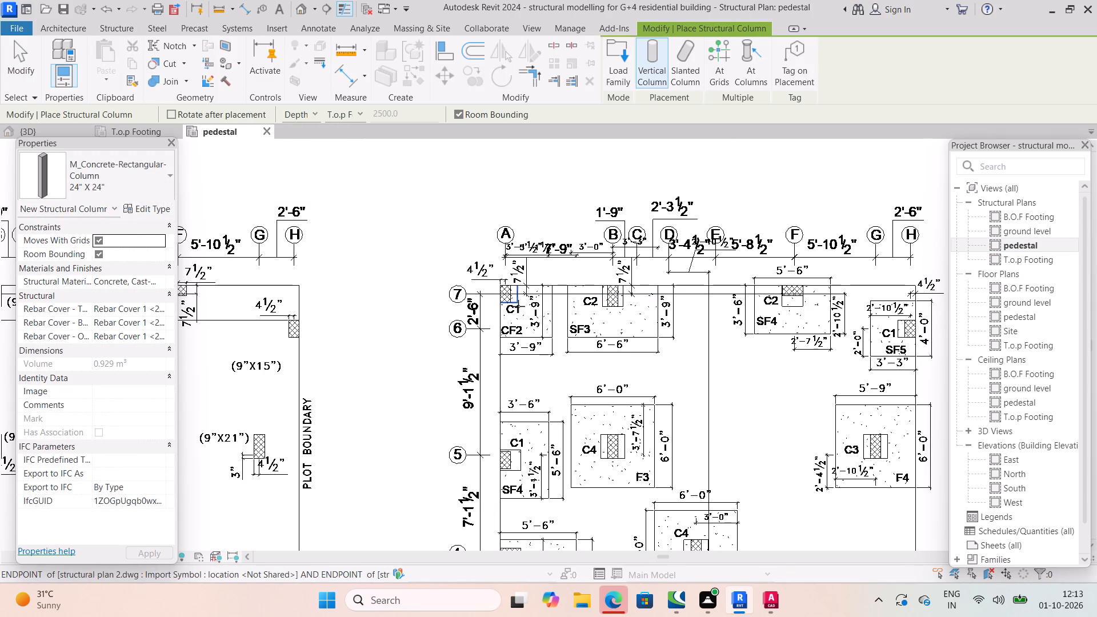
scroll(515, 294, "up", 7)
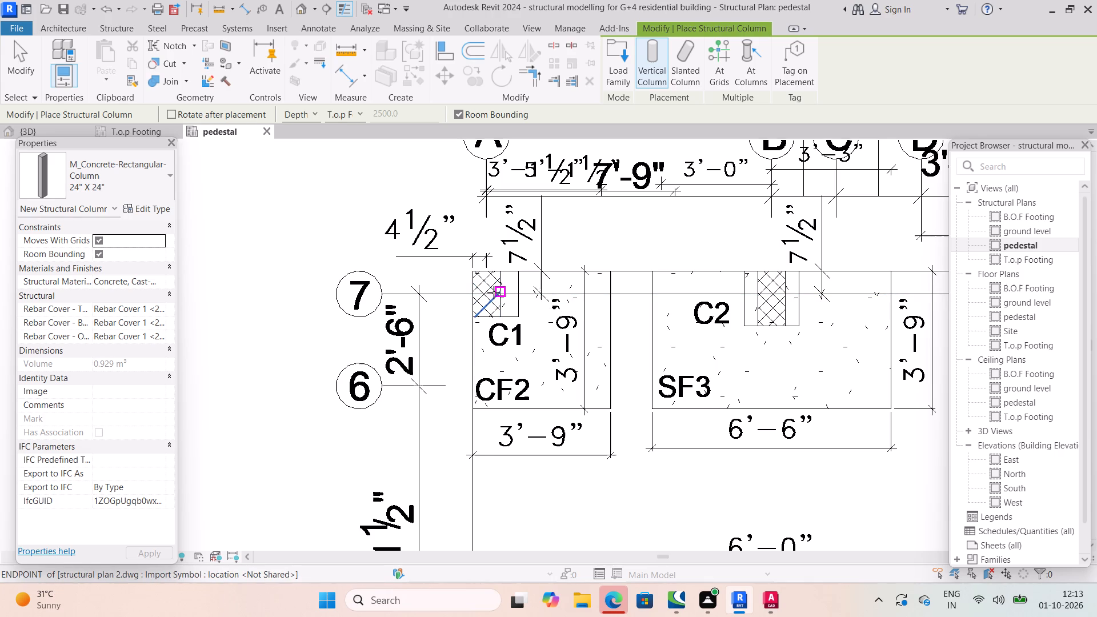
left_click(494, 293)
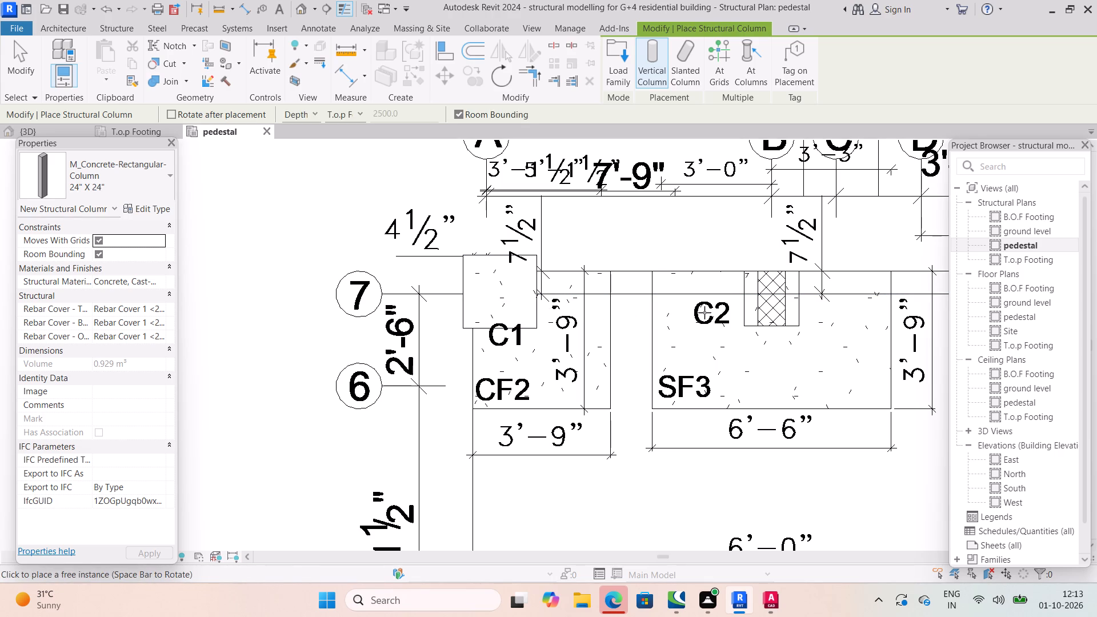
Examine the placed column in the T.o.p Footing, pedestal and ground level structural plans and its height against the footings in 3D.
scroll(774, 298, "down", 2)
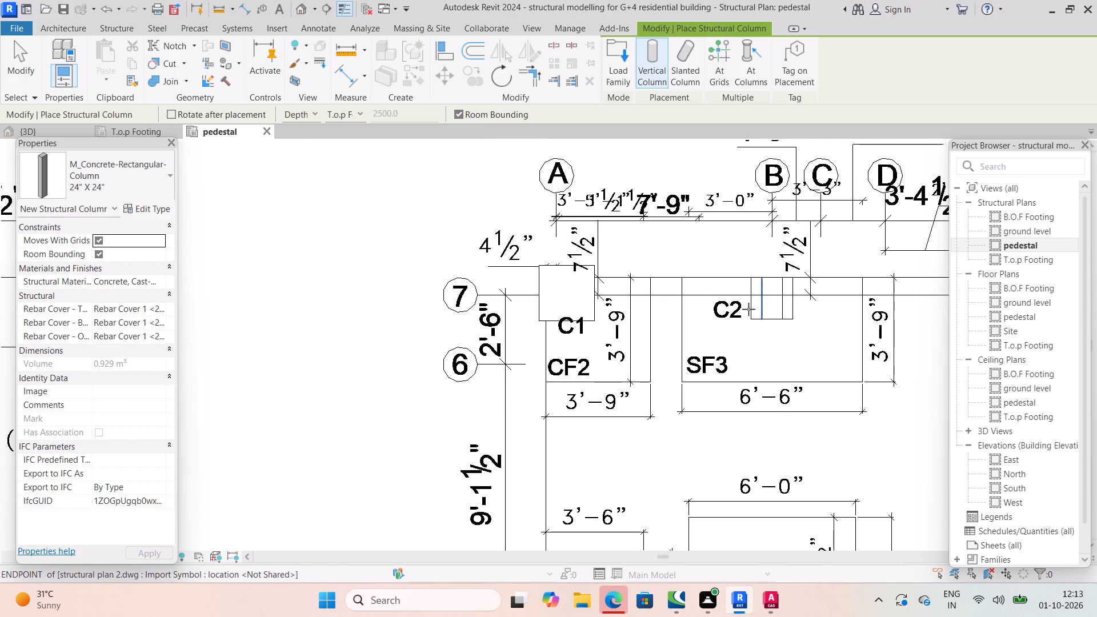
scroll(556, 291, "down", 2)
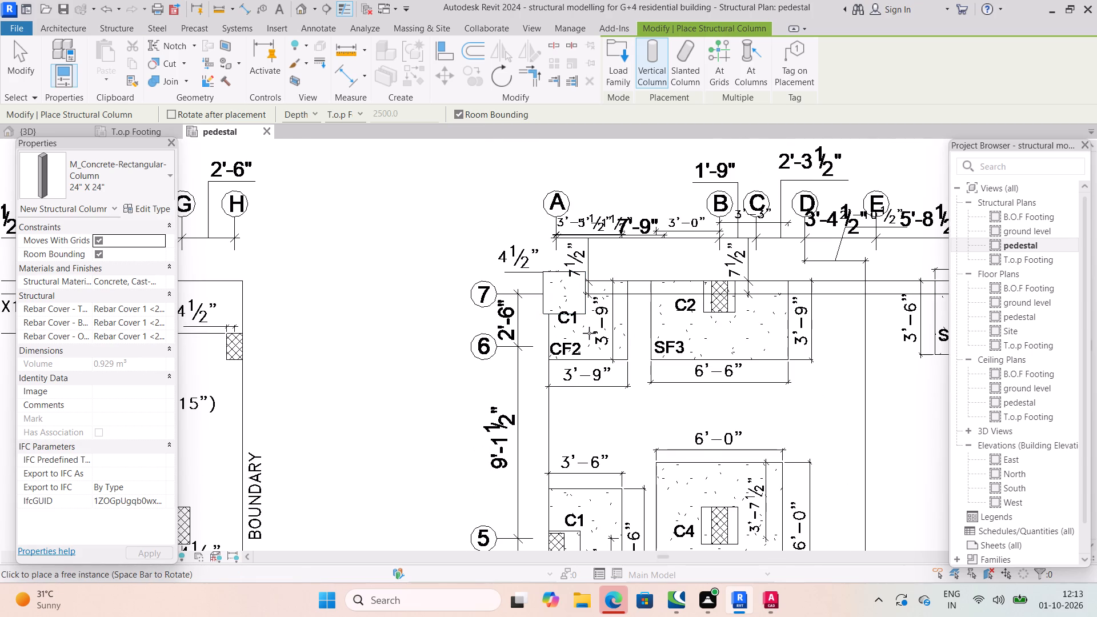
double_click(1032, 266)
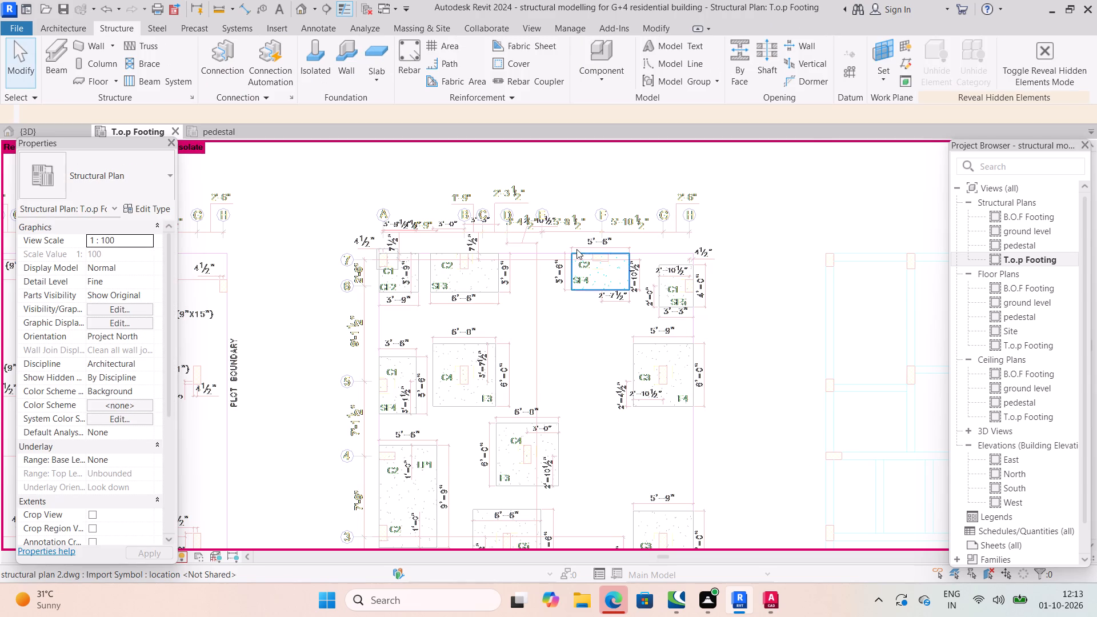
double_click(1010, 246)
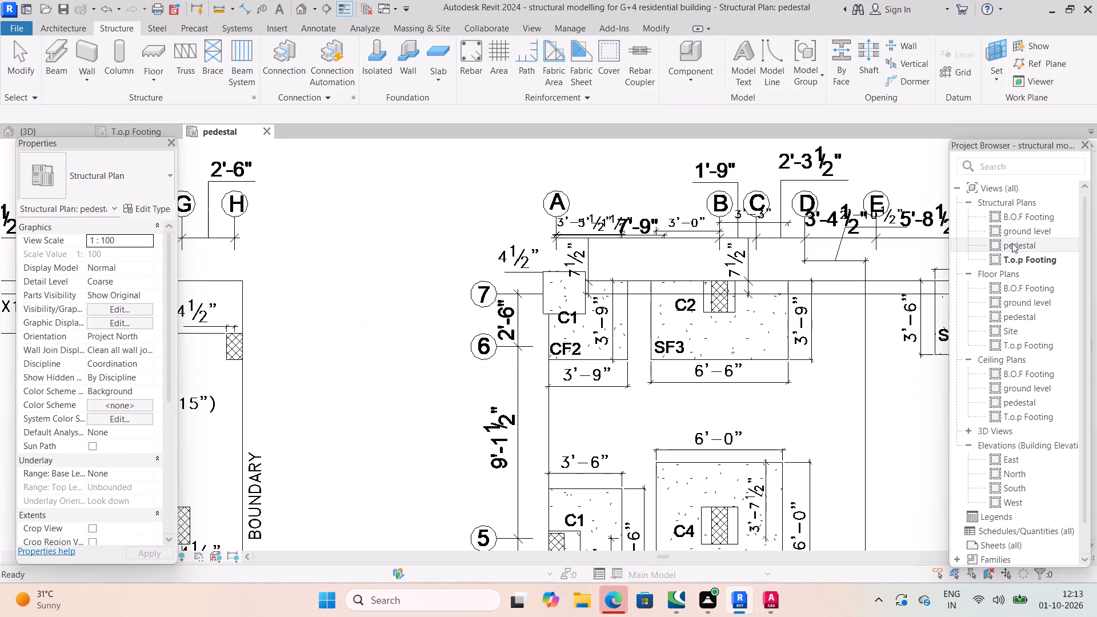
double_click(1030, 227)
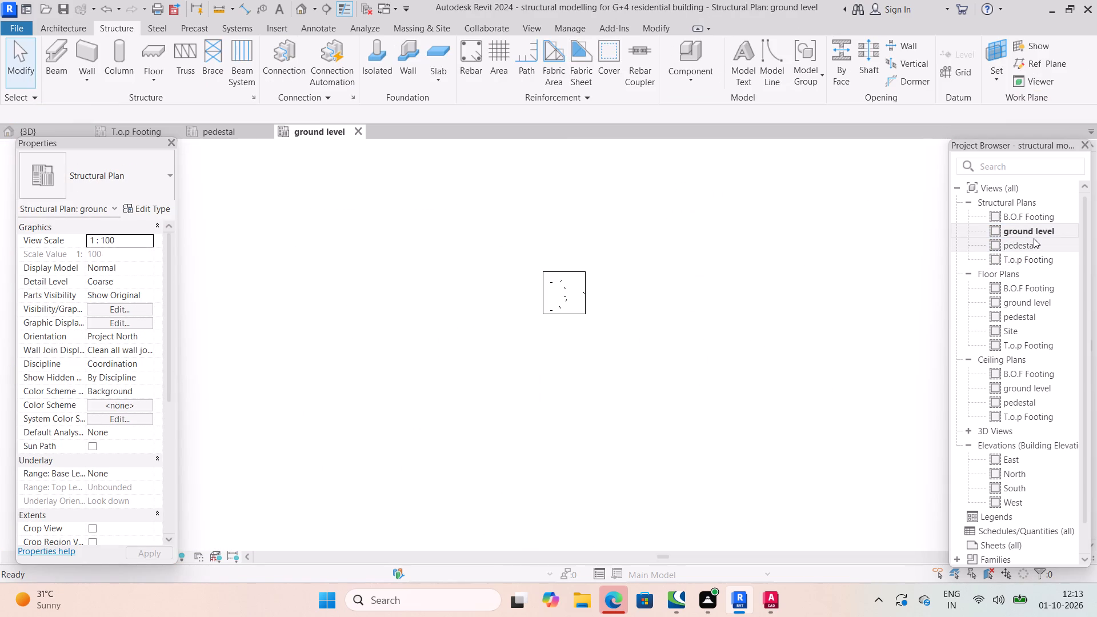
double_click(1034, 243)
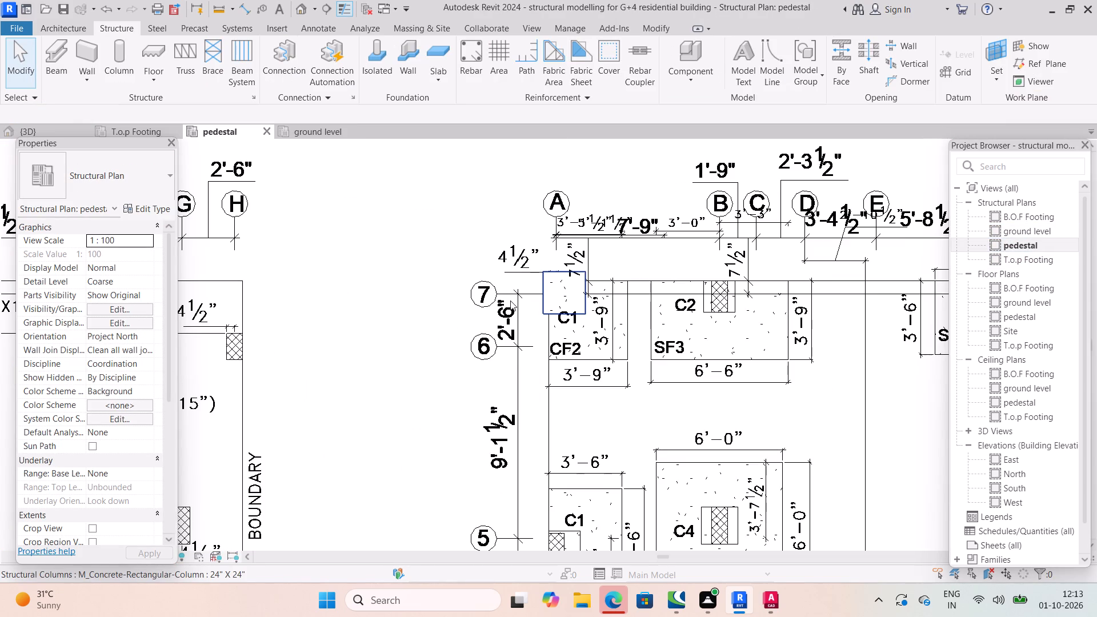
left_click(59, 131)
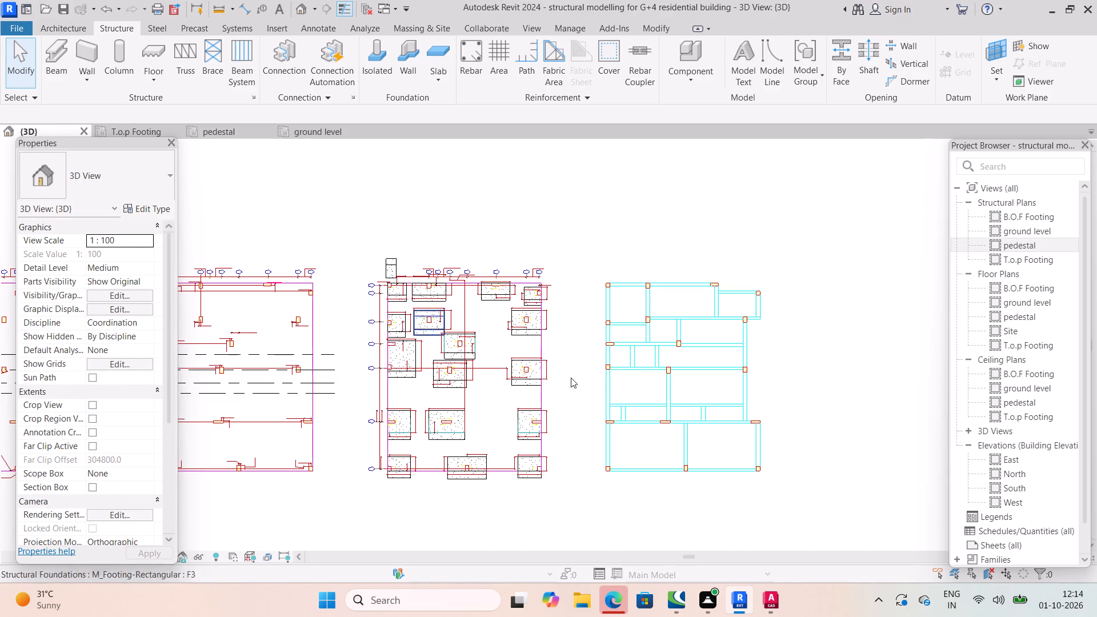
middle_click_drag(618, 396, 574, 259)
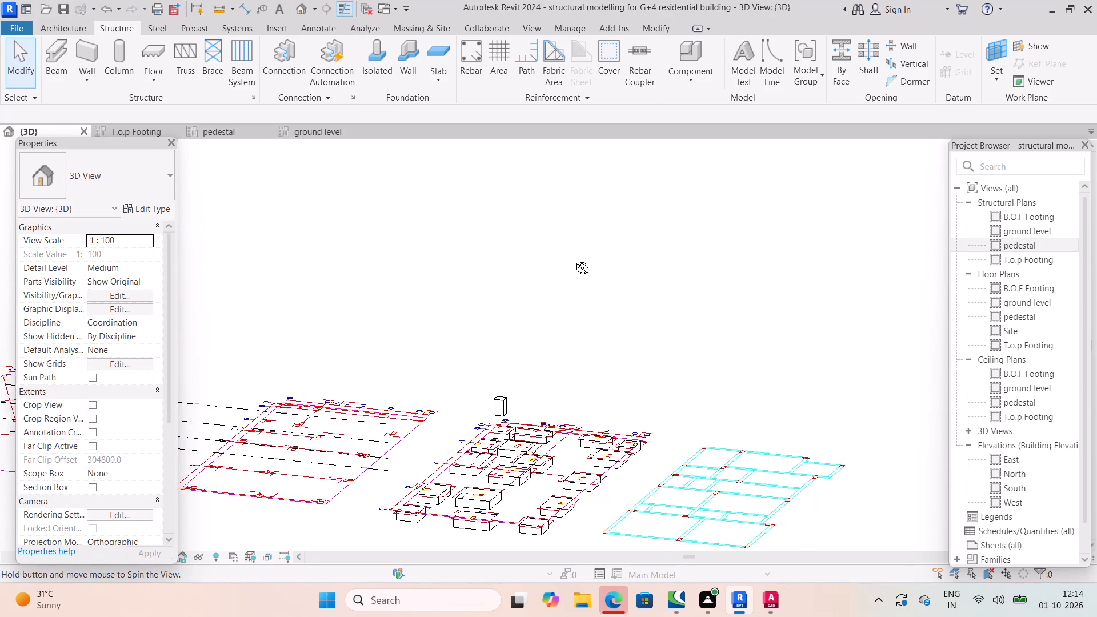
middle_click_drag(574, 259, 574, 253)
scroll(504, 389, "up", 10)
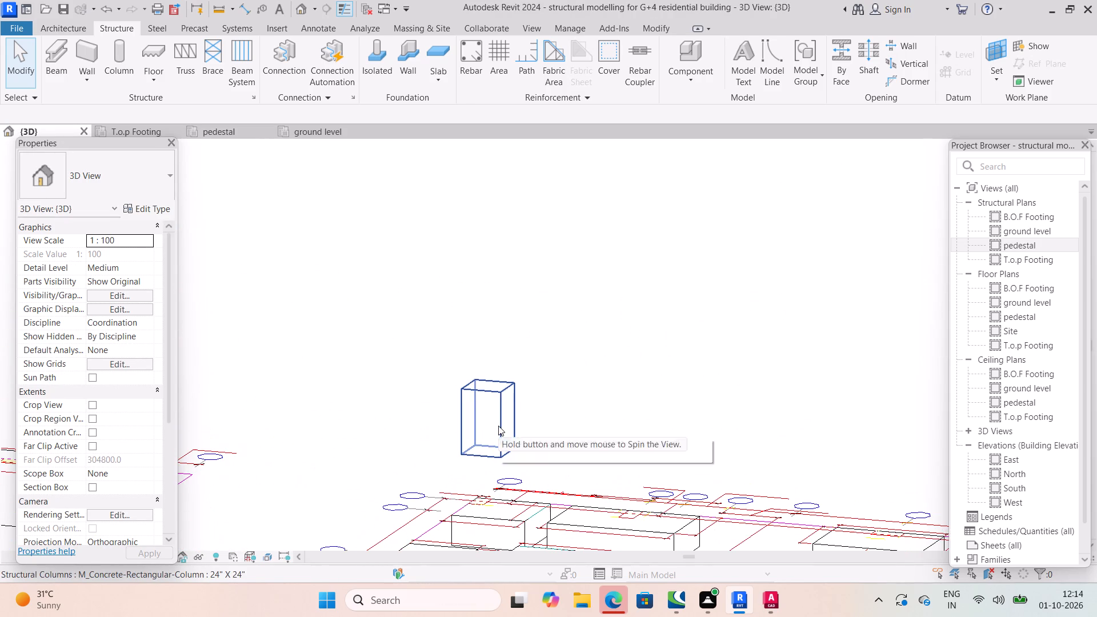
middle_click_drag(502, 409, 529, 420)
middle_click_drag(385, 415, 463, 453)
scroll(385, 415, "down", 1)
scroll(464, 452, "down", 5)
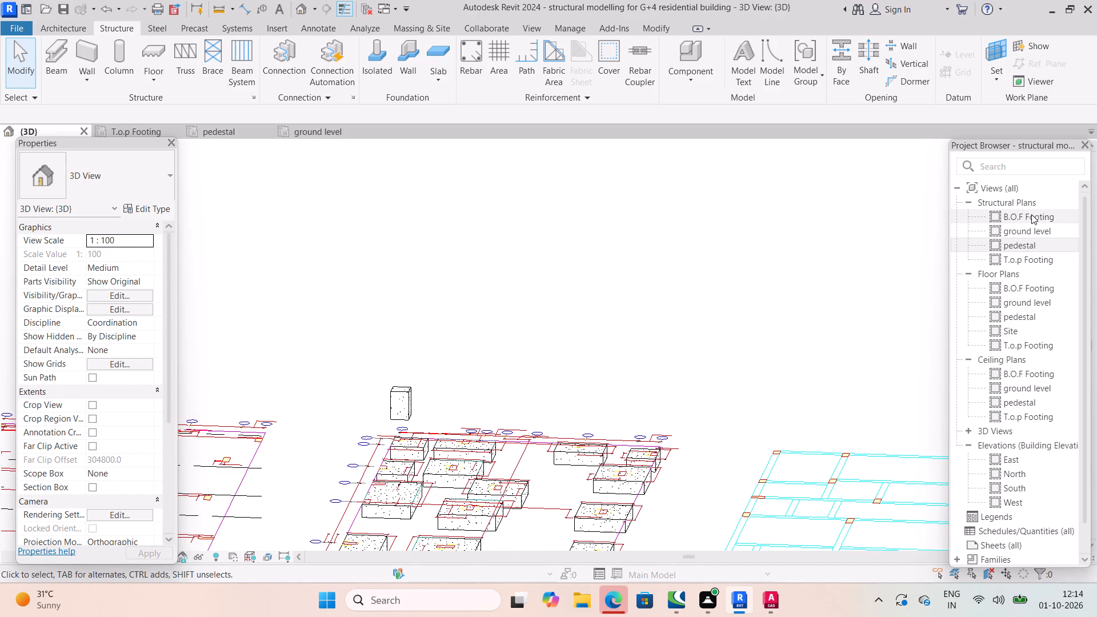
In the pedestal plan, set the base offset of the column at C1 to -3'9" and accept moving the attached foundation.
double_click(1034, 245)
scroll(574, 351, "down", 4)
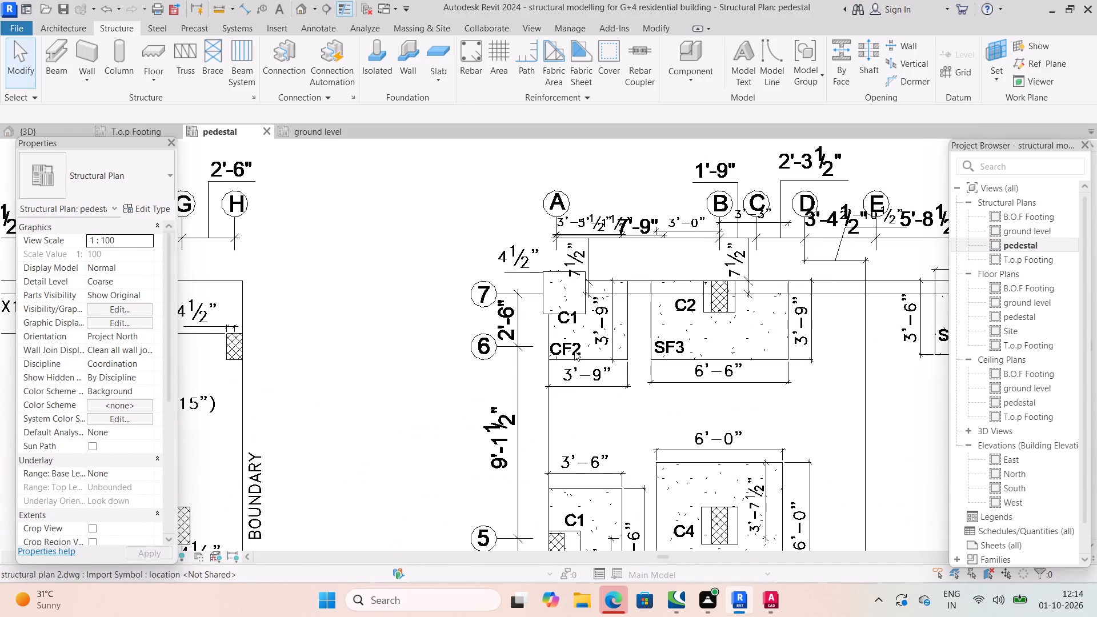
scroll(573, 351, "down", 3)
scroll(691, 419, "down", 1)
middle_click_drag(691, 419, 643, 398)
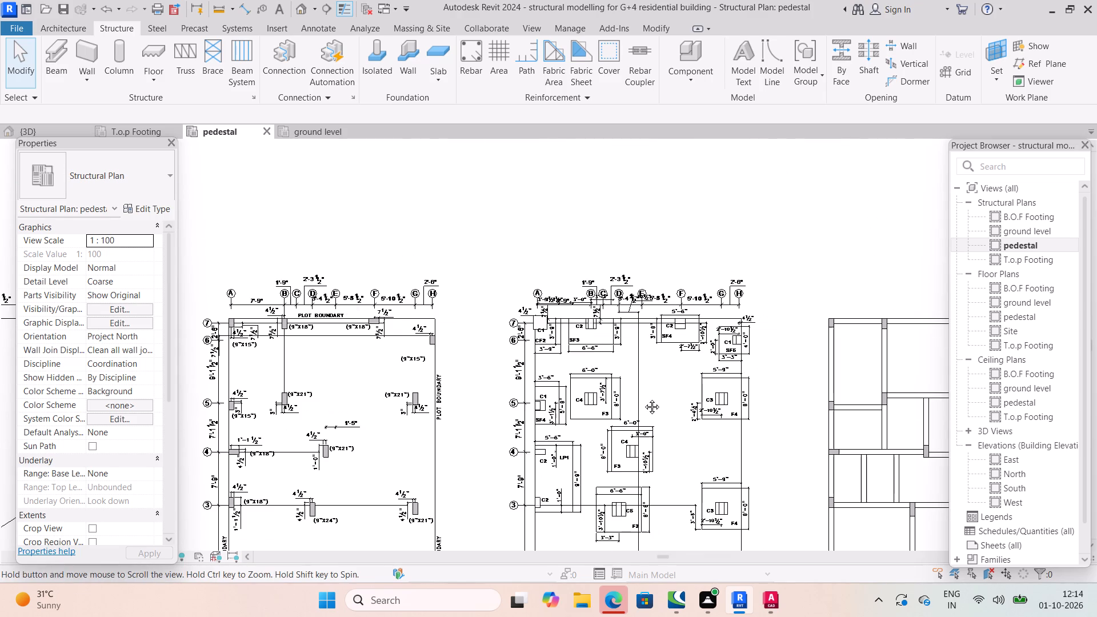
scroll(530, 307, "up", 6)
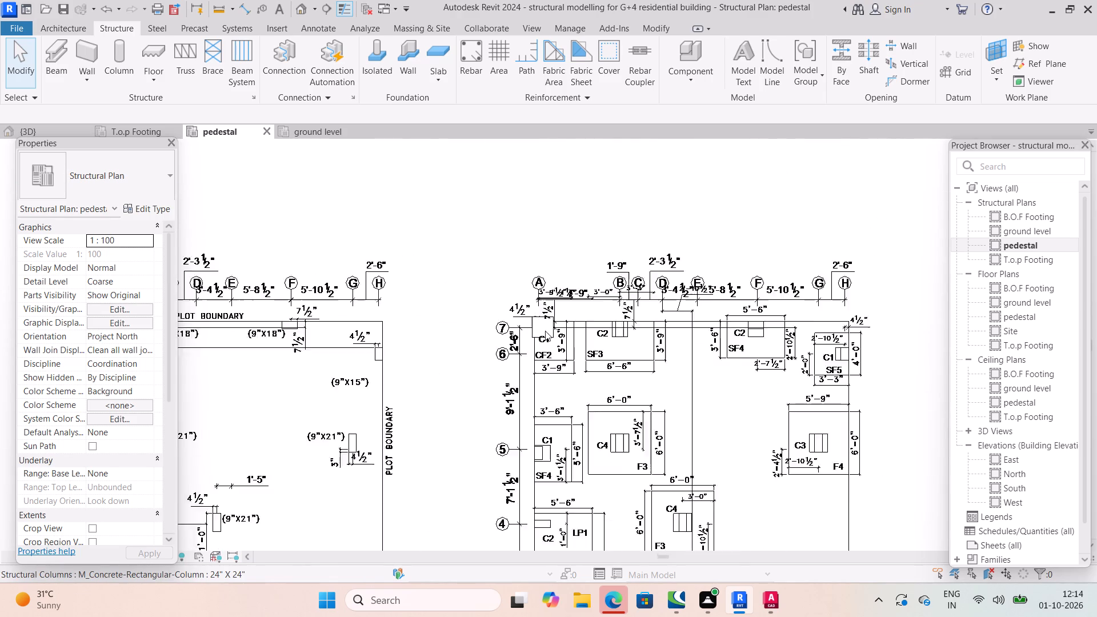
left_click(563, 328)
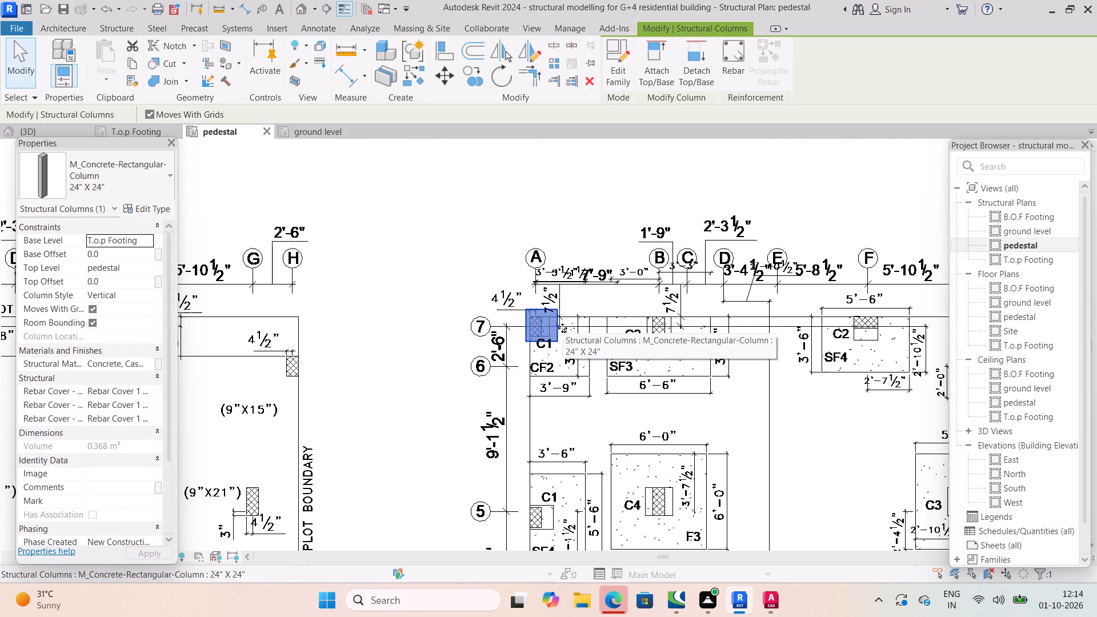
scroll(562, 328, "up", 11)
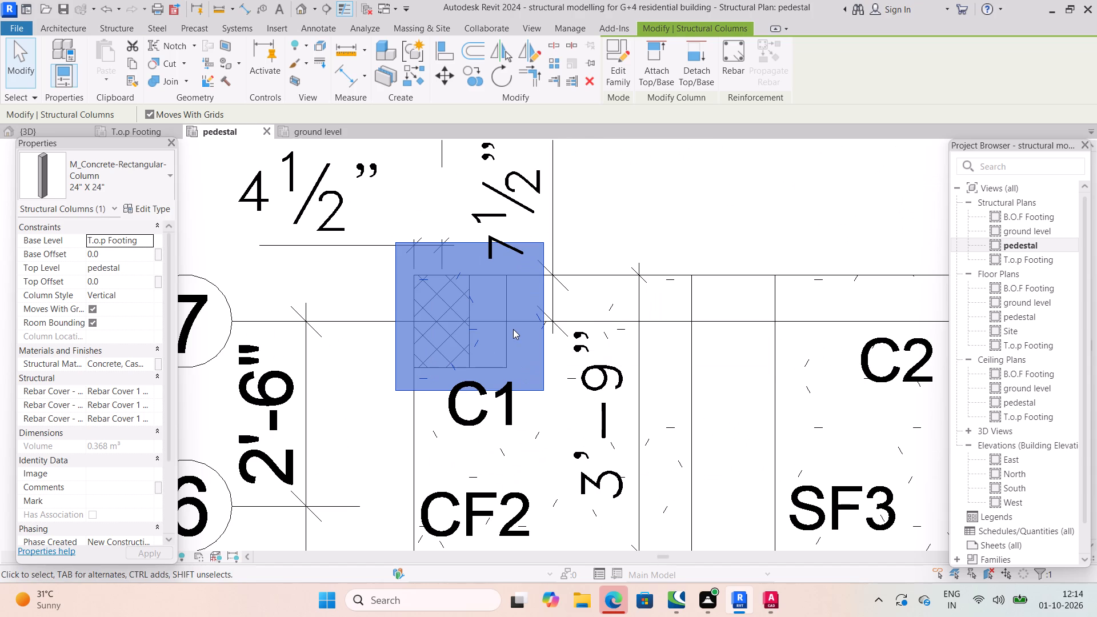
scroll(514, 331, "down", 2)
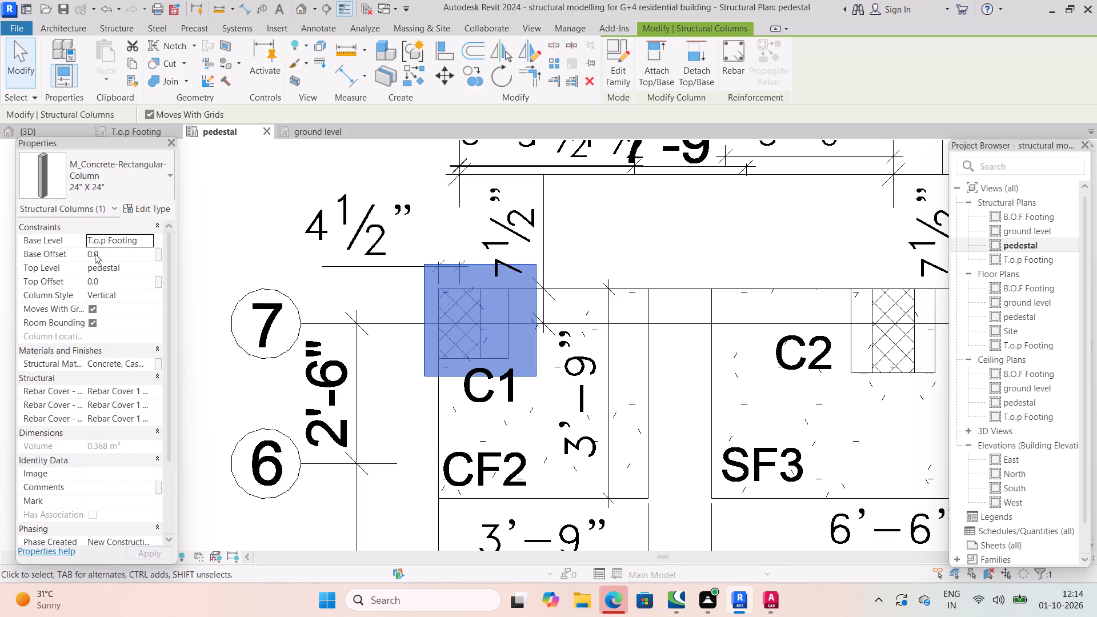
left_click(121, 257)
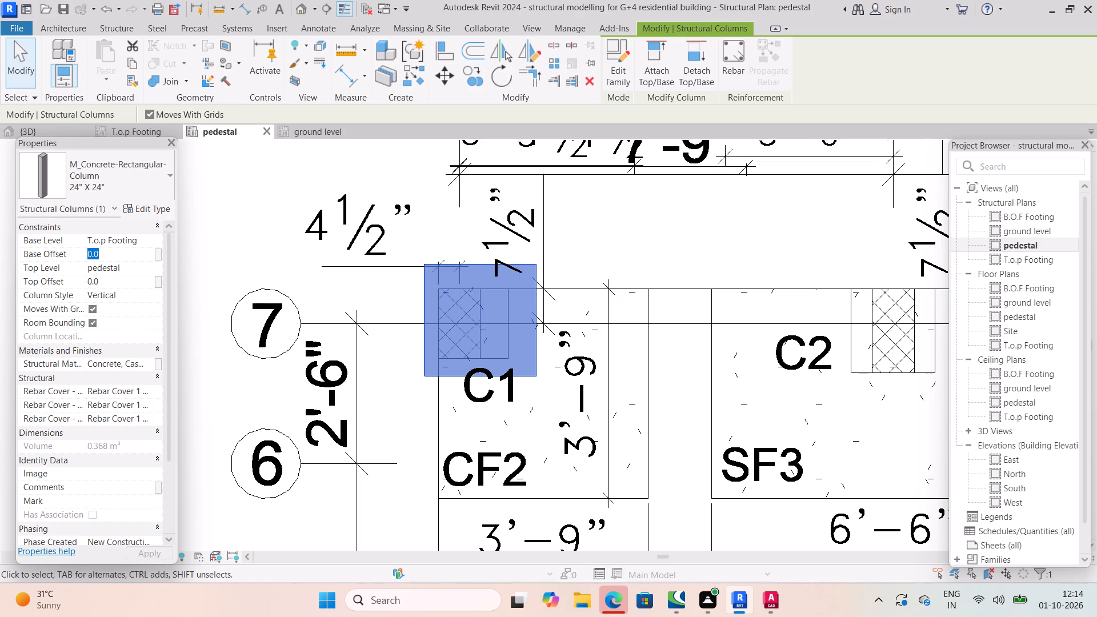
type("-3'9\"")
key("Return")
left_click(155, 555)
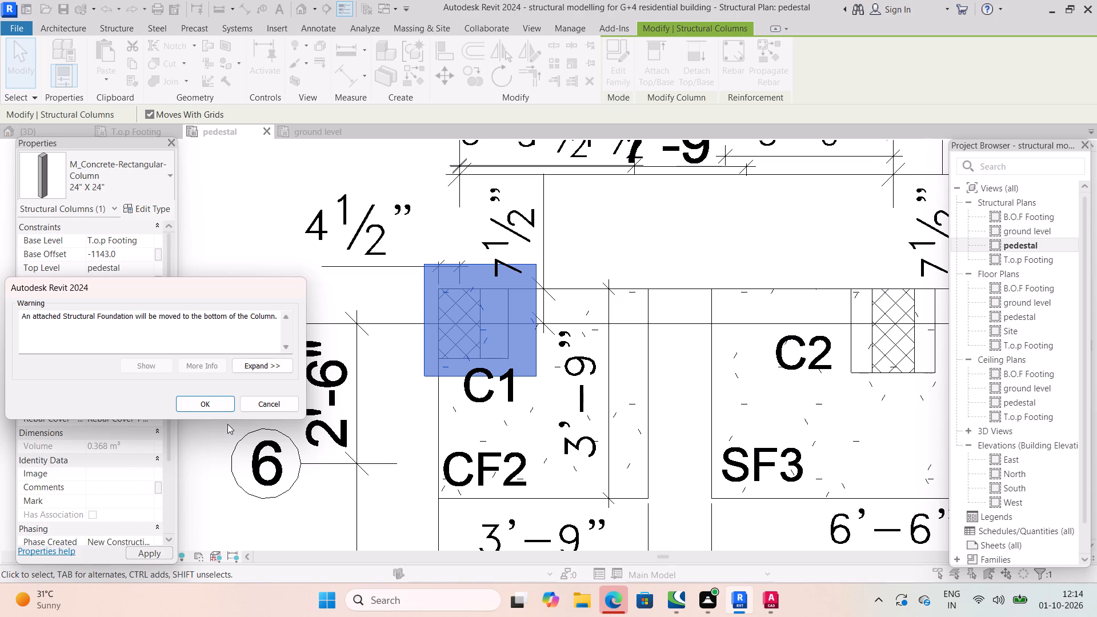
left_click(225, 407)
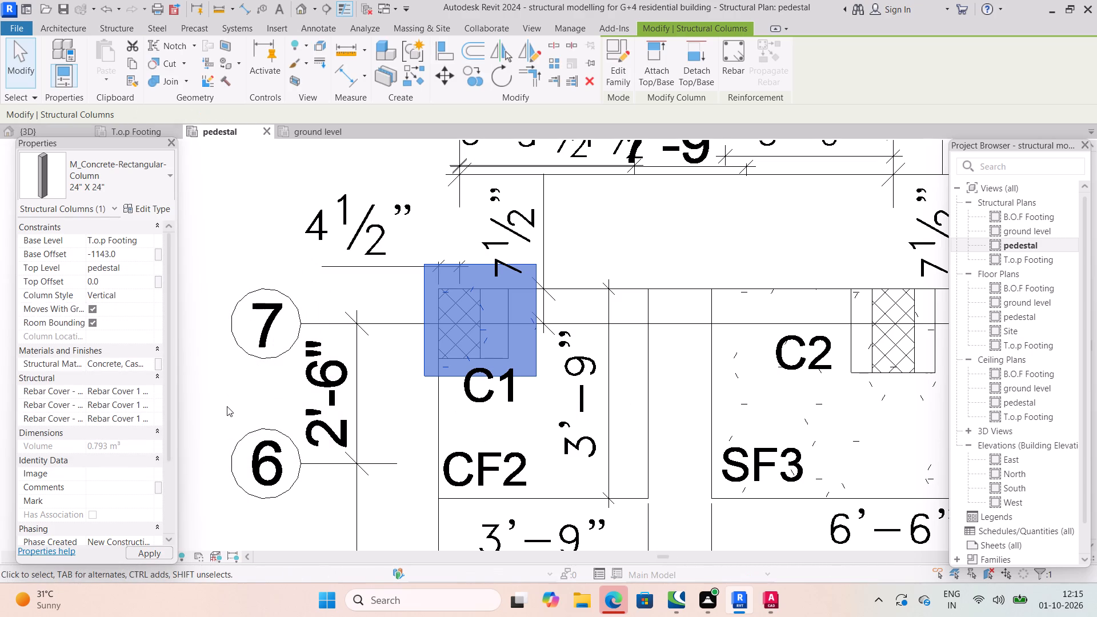
Examine in 3D how the column's base meets footing CF2 and how it aligns with the C1 outline.
left_click(43, 131)
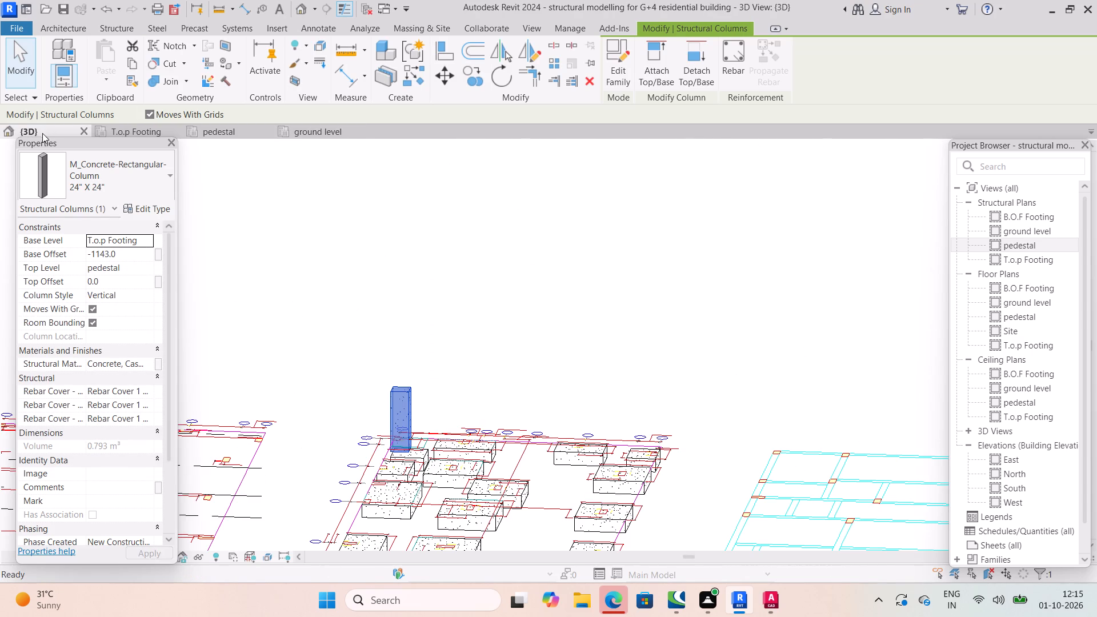
scroll(489, 445, "up", 3)
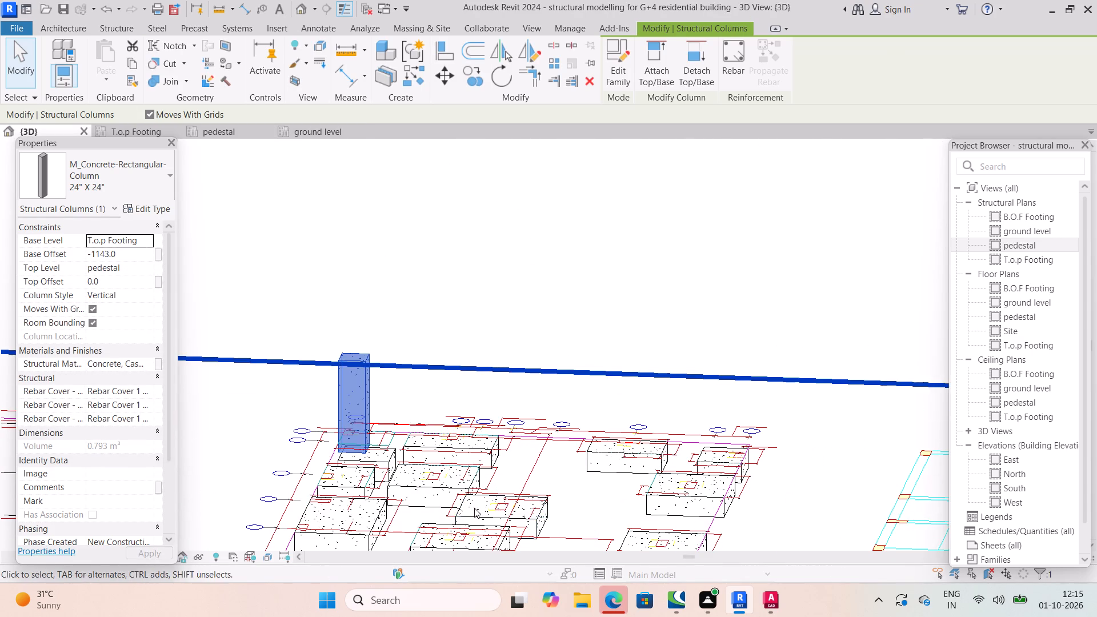
middle_click_drag(472, 507, 640, 590)
scroll(467, 489, "up", 1, "shift")
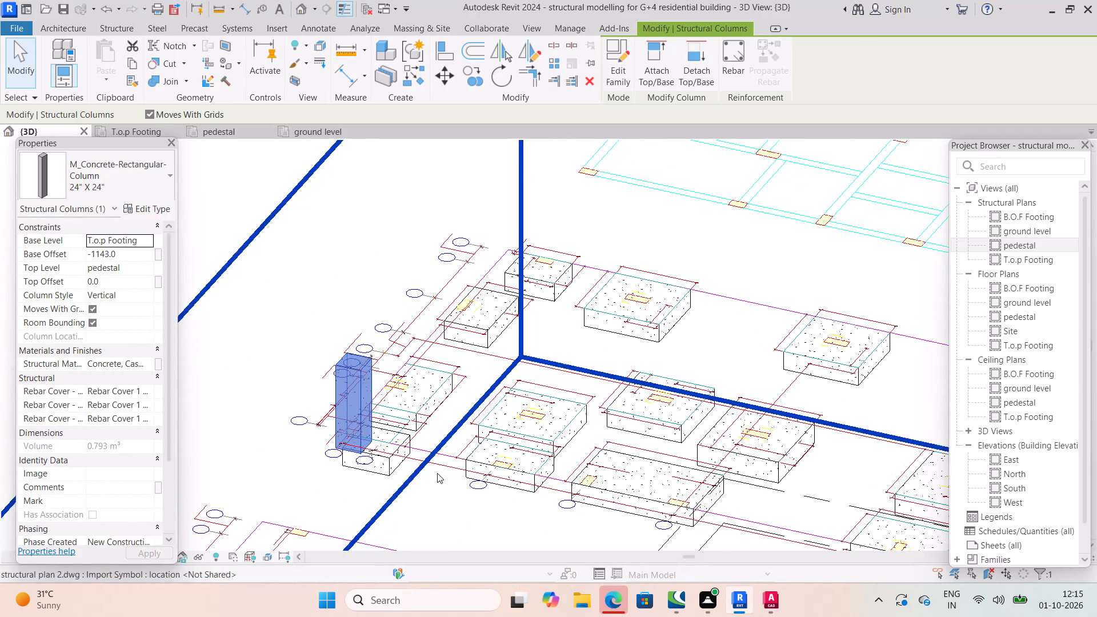
scroll(437, 473, "up", 3)
scroll(348, 428, "up", 3)
scroll(378, 467, "up", 1)
middle_click_drag(378, 467, 336, 550)
scroll(372, 504, "down", 1, "shift")
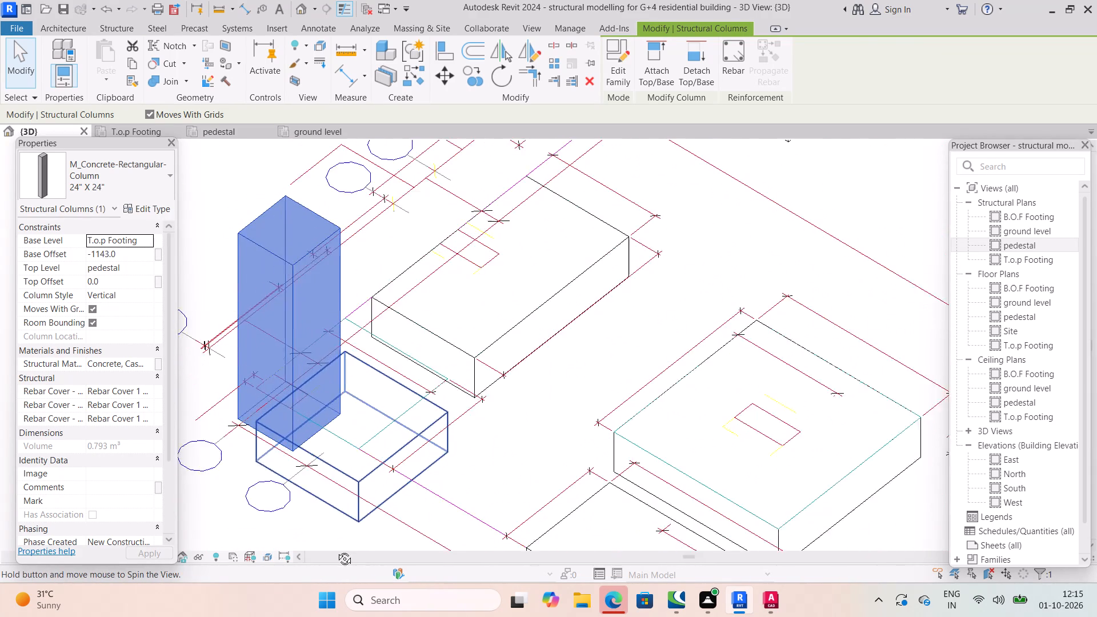
middle_click_drag(336, 550, 329, 551)
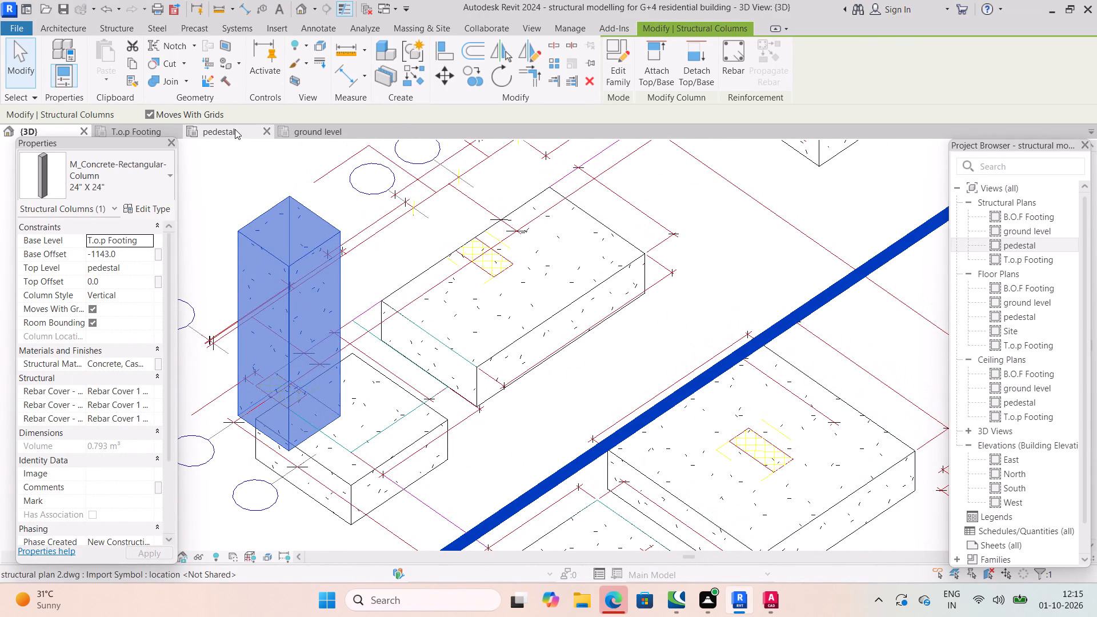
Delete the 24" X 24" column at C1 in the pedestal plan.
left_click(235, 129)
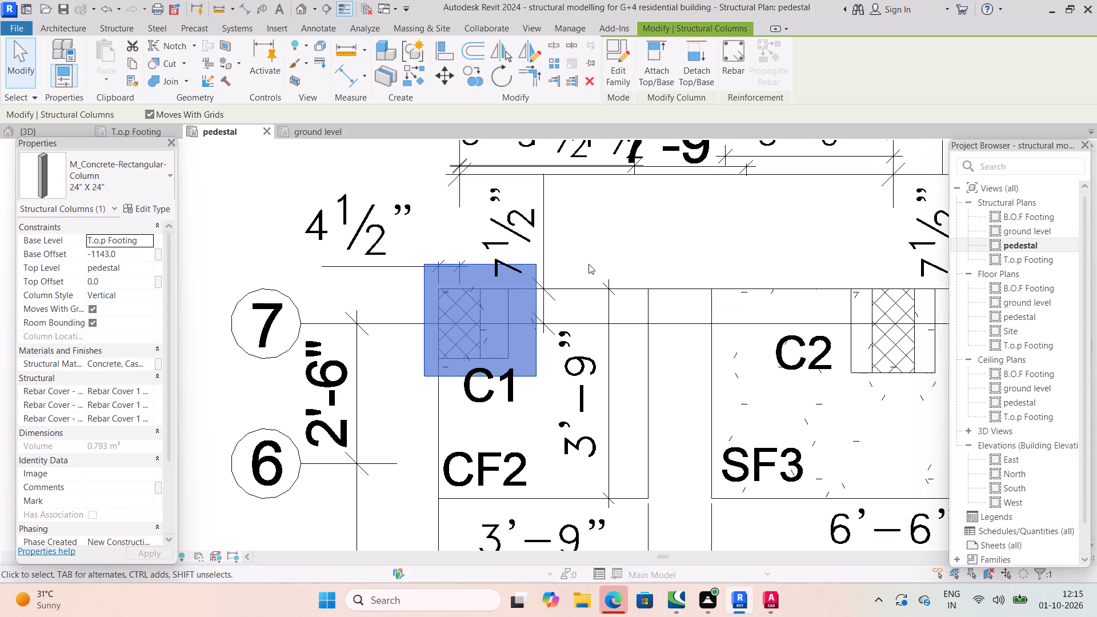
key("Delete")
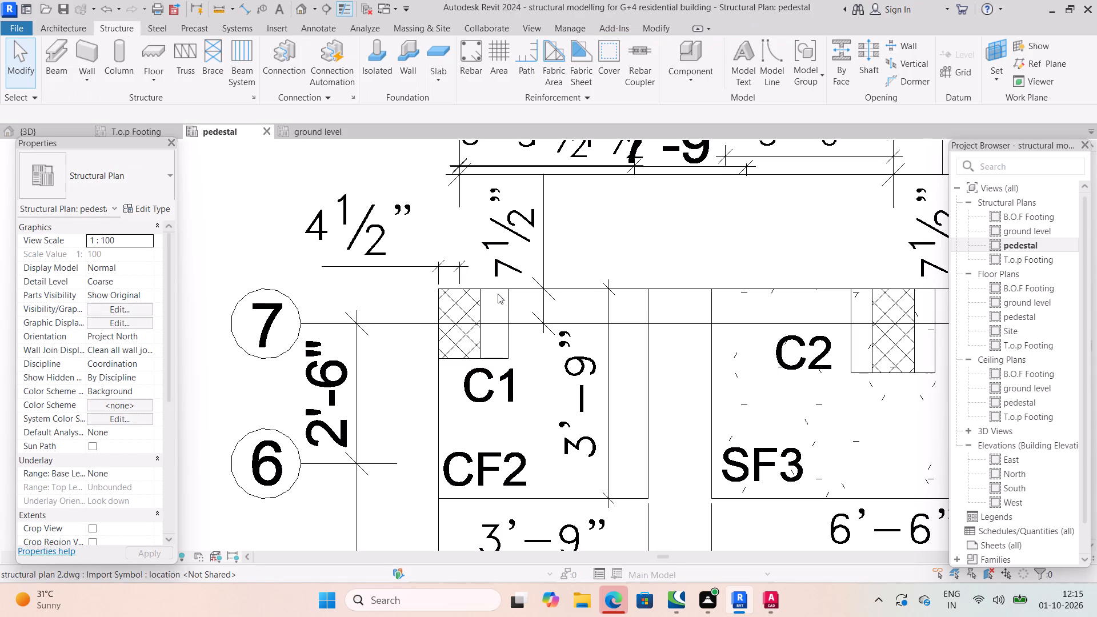
Add an aligned dimension across the width of the C1 pedestal outline, placed just above it in the pedestal plan.
left_click(240, 3)
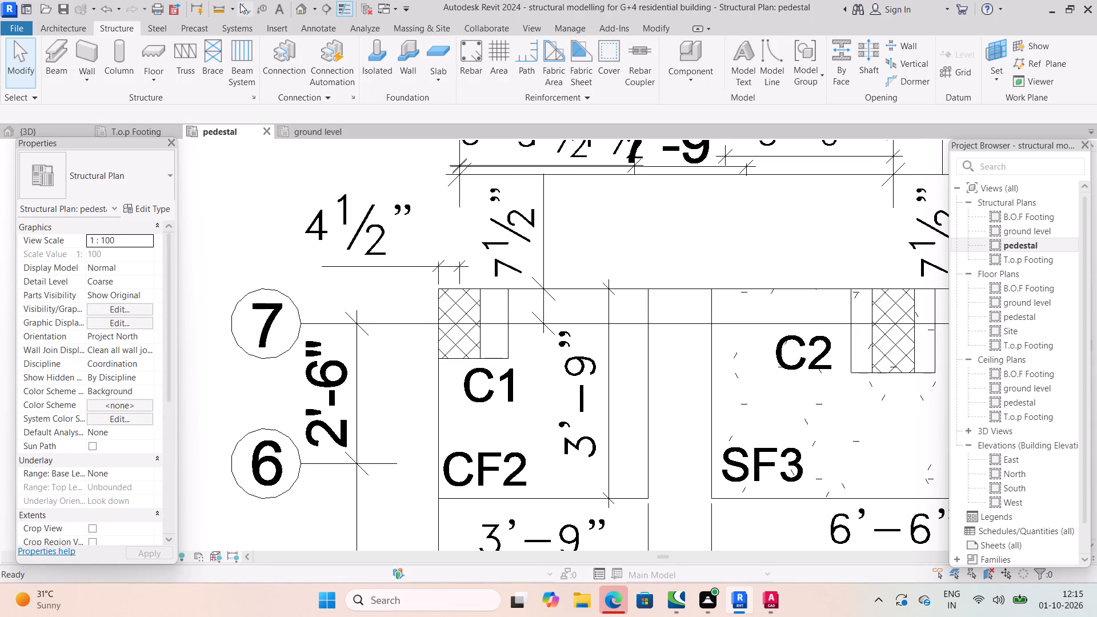
scroll(419, 352, "up", 4)
left_click(446, 341)
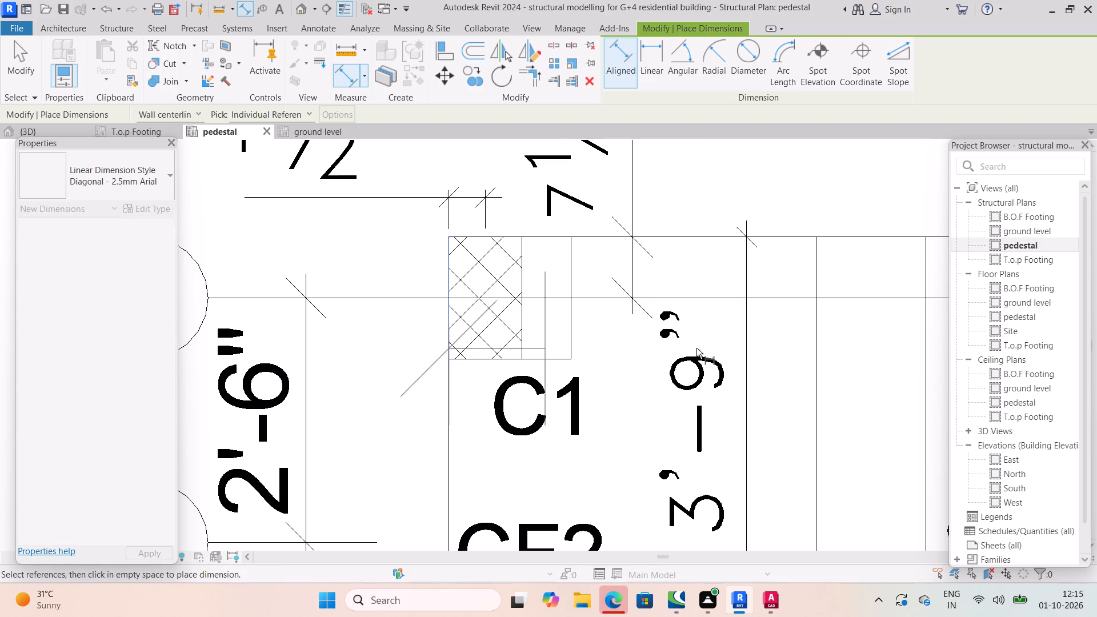
left_click(572, 326)
middle_click_drag(567, 274, 569, 284)
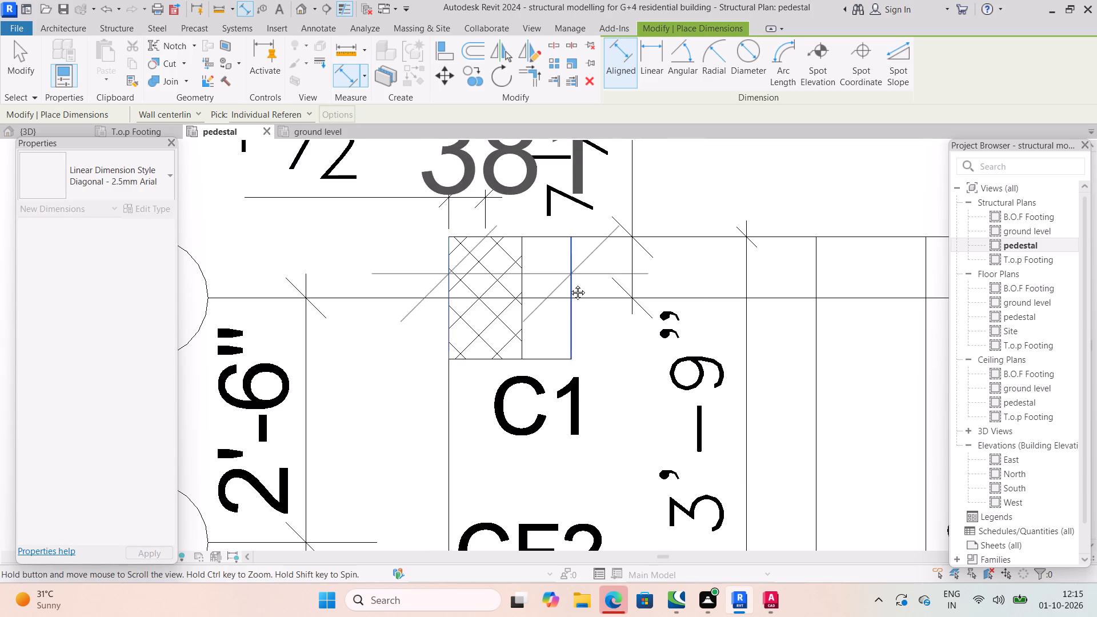
middle_click_drag(569, 284, 582, 351)
scroll(580, 337, "down", 1)
left_click(621, 281)
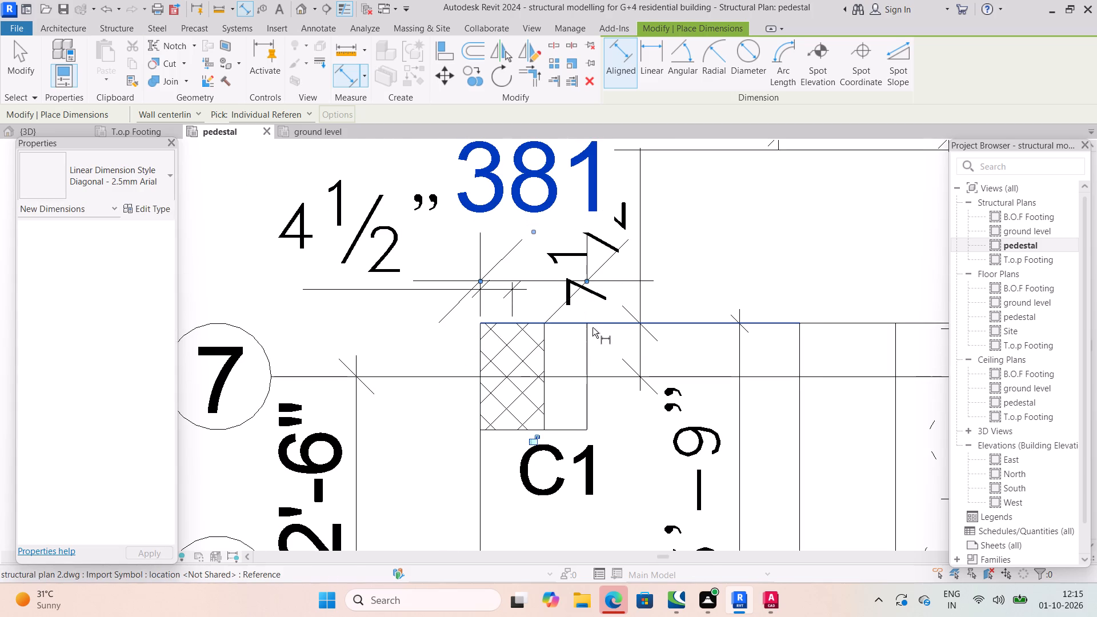
Measure the depth of the C1 pedestal outline with an aligned dimension preview, without placing the dimension.
scroll(583, 363, "down", 4)
scroll(576, 399, "up", 4)
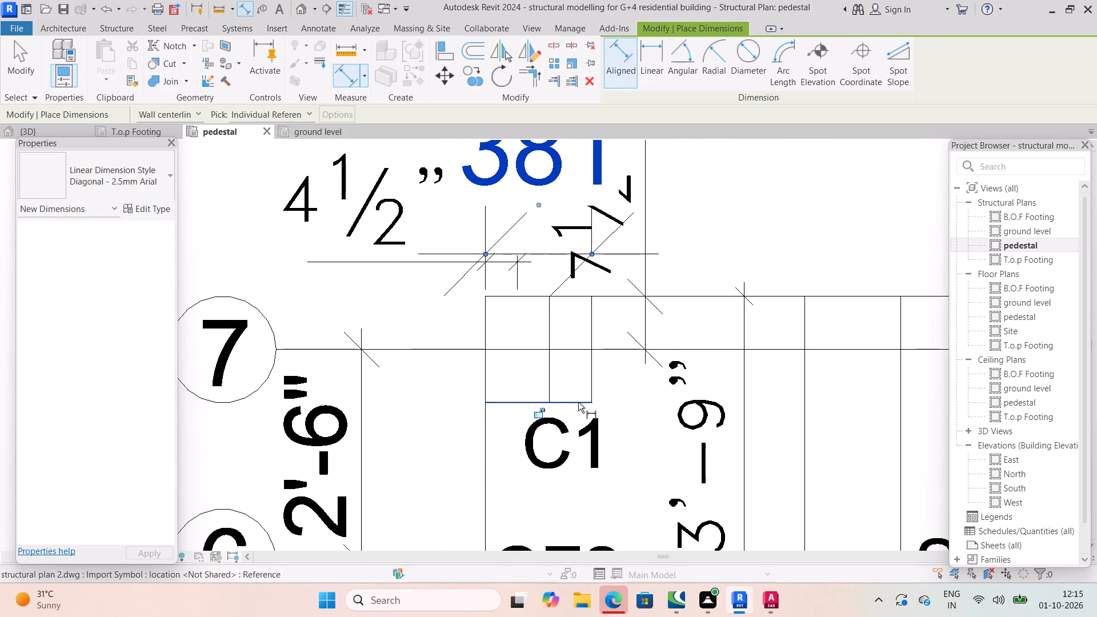
left_click(578, 402)
left_click(577, 295)
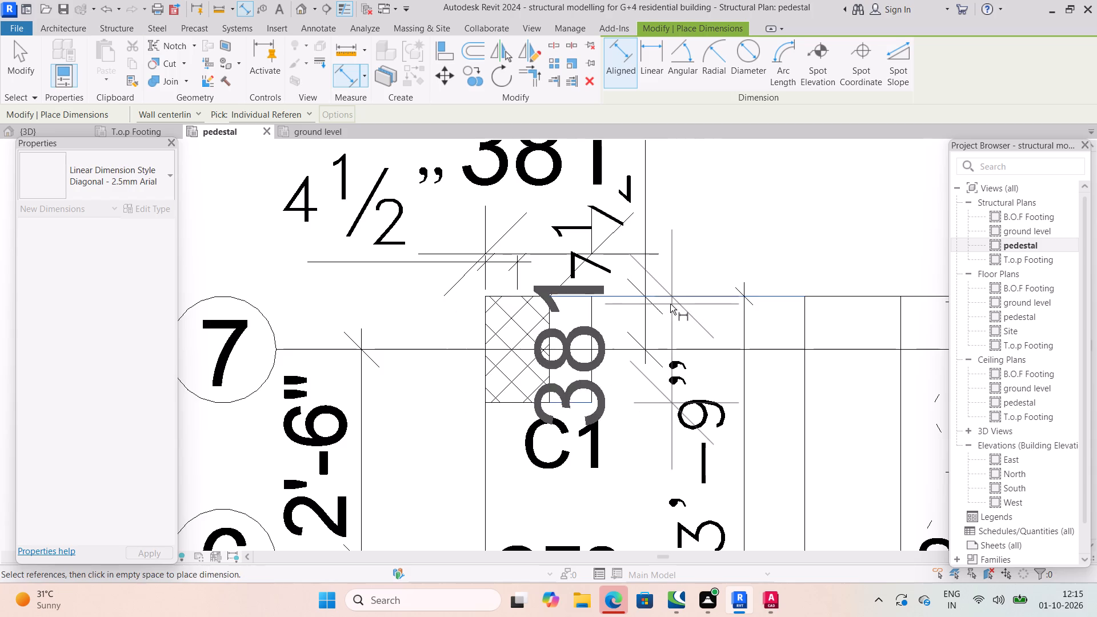
scroll(670, 304, "down", 4)
key("Escape")
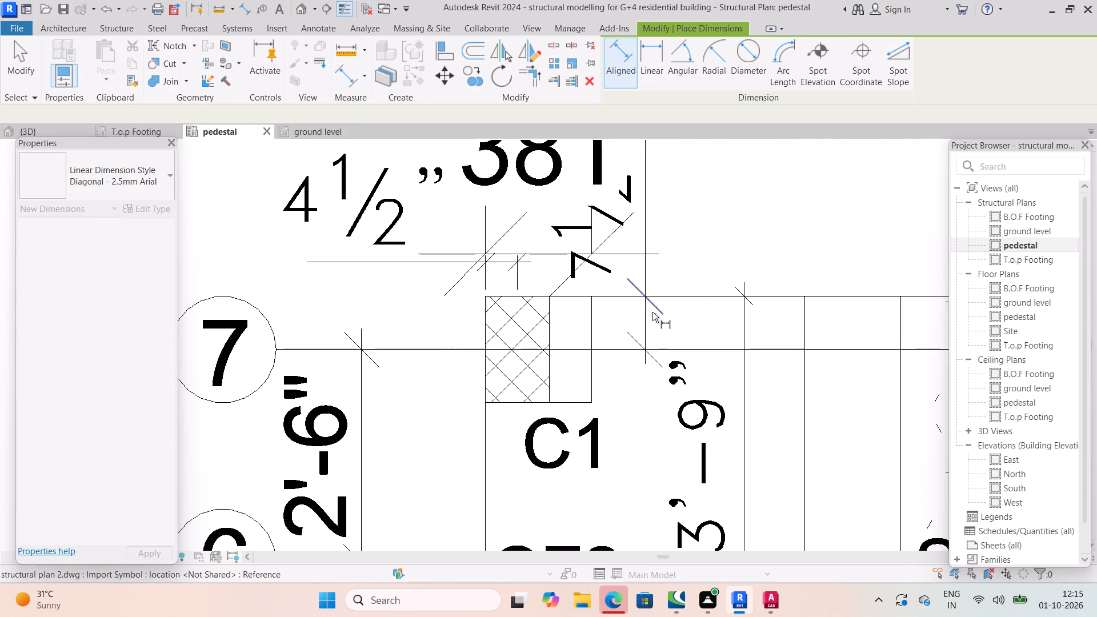
scroll(644, 315, "down", 3)
key("Escape")
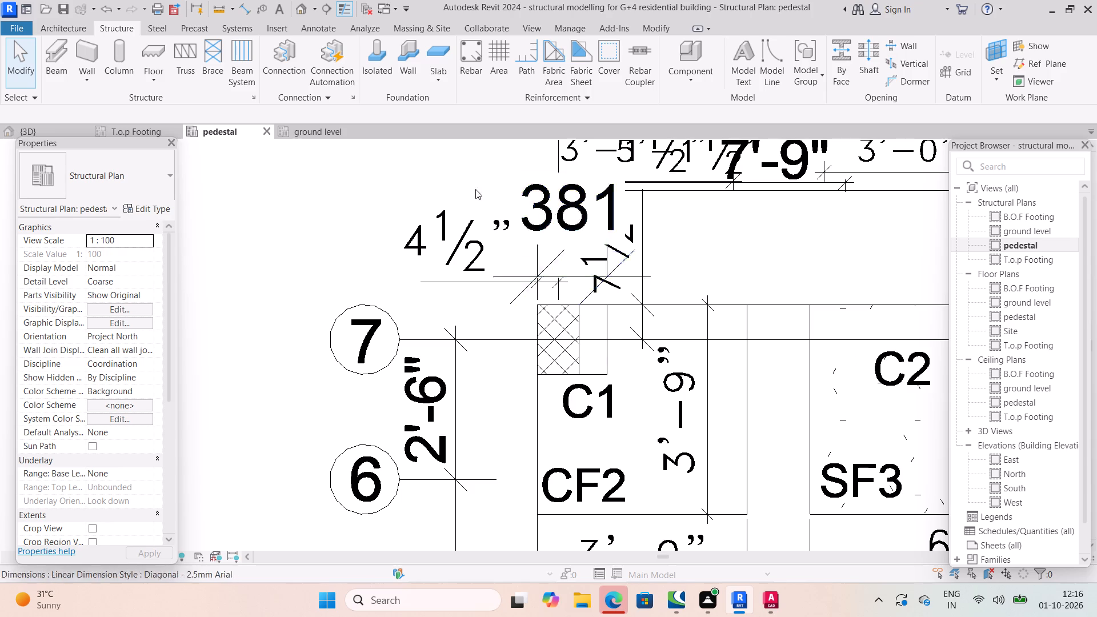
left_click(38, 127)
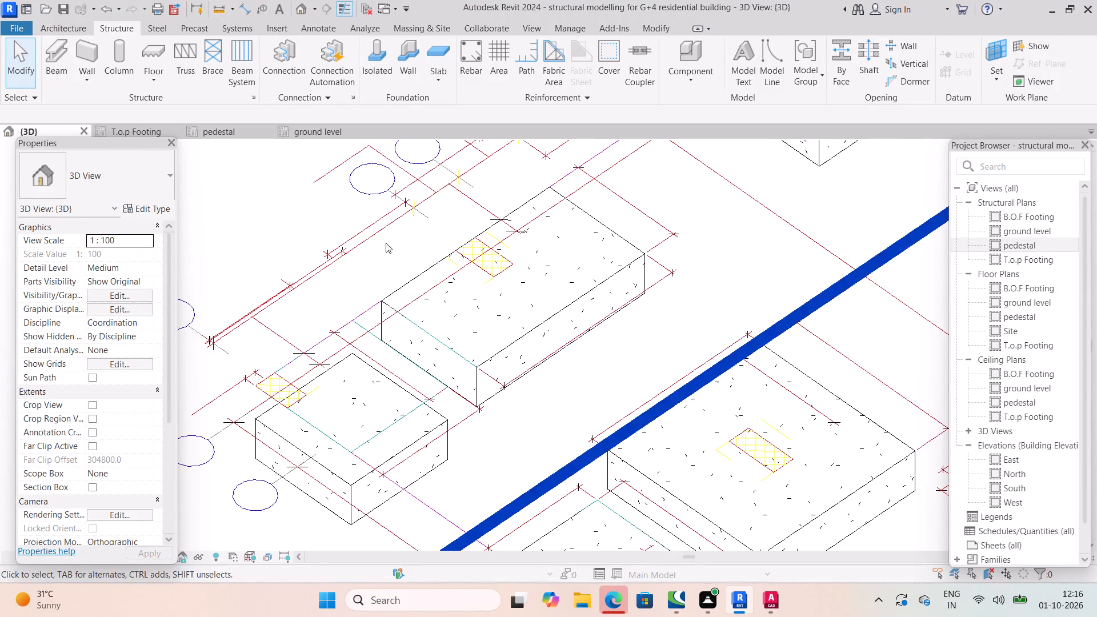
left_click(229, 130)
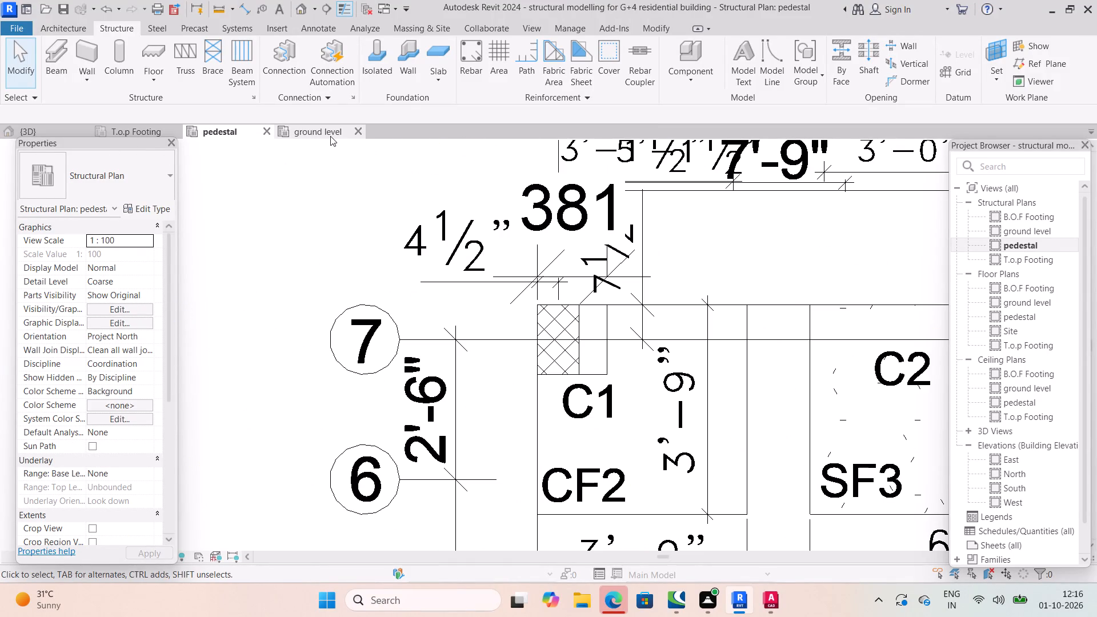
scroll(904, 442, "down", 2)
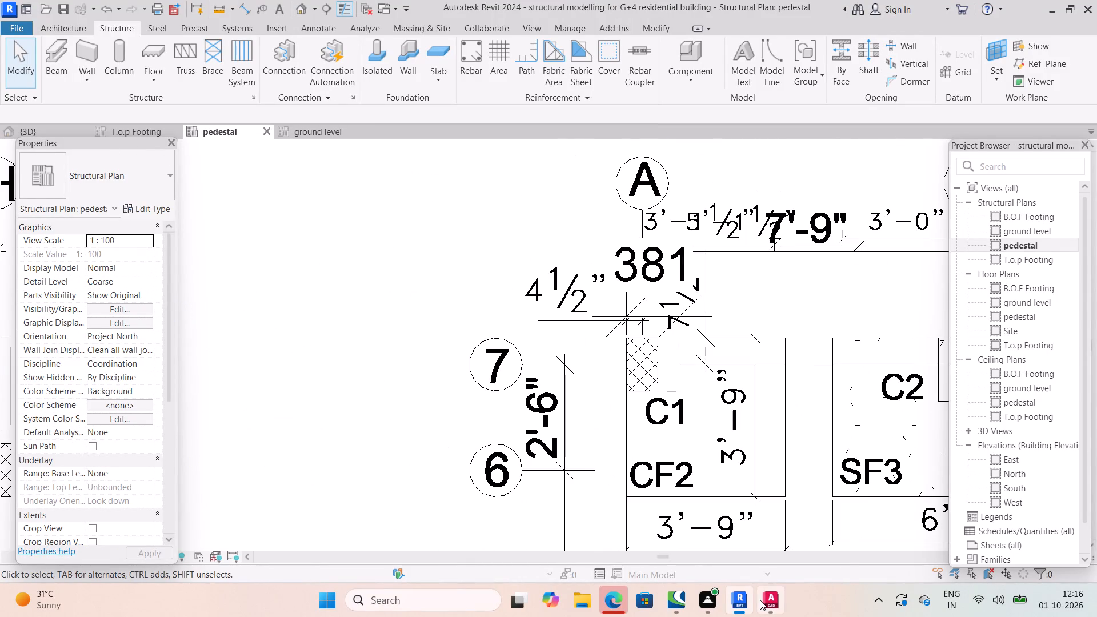
Switch to AutoCAD and examine the pedestal X and Y sizes in the isolated footing schedule and the footing layout plan.
left_click(783, 510)
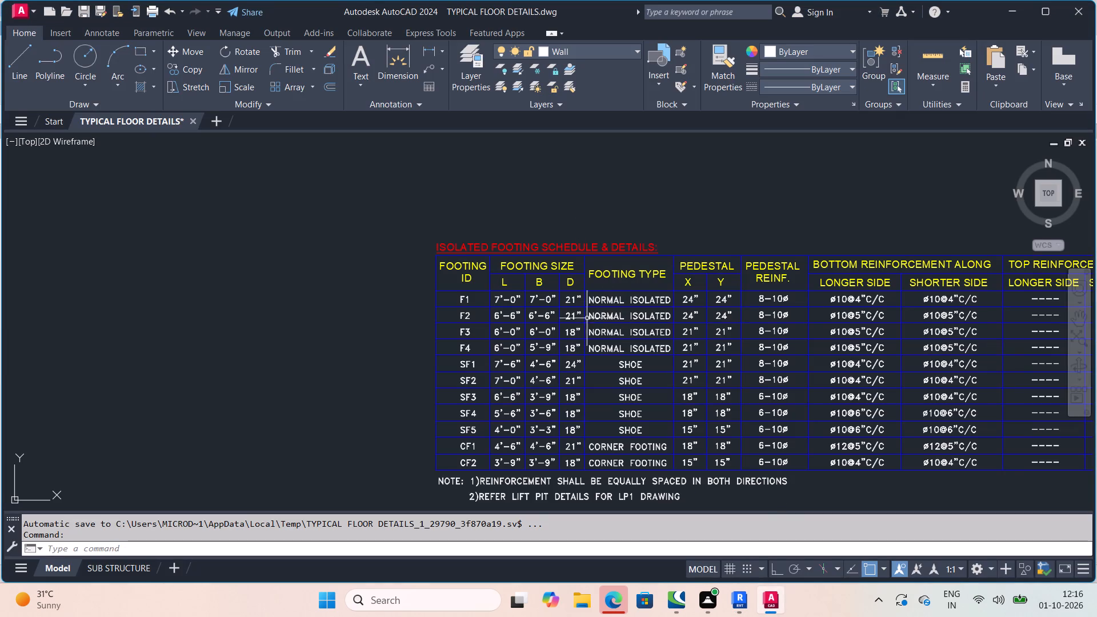
scroll(747, 306, "up", 2)
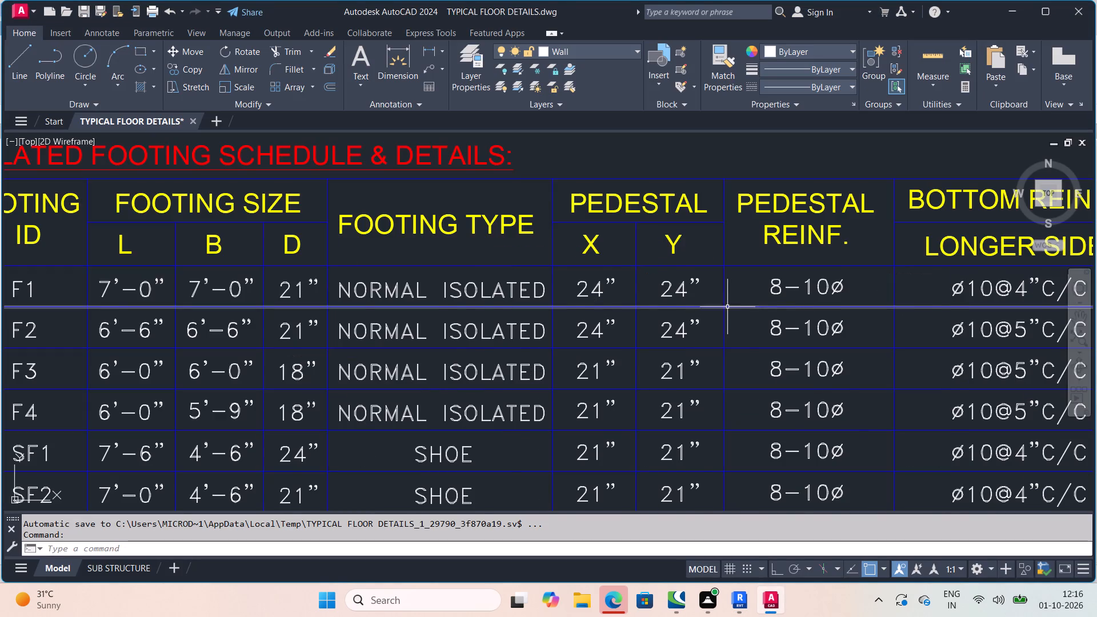
scroll(727, 307, "down", 2)
middle_click_drag(790, 315, 482, 407)
scroll(580, 369, "down", 2)
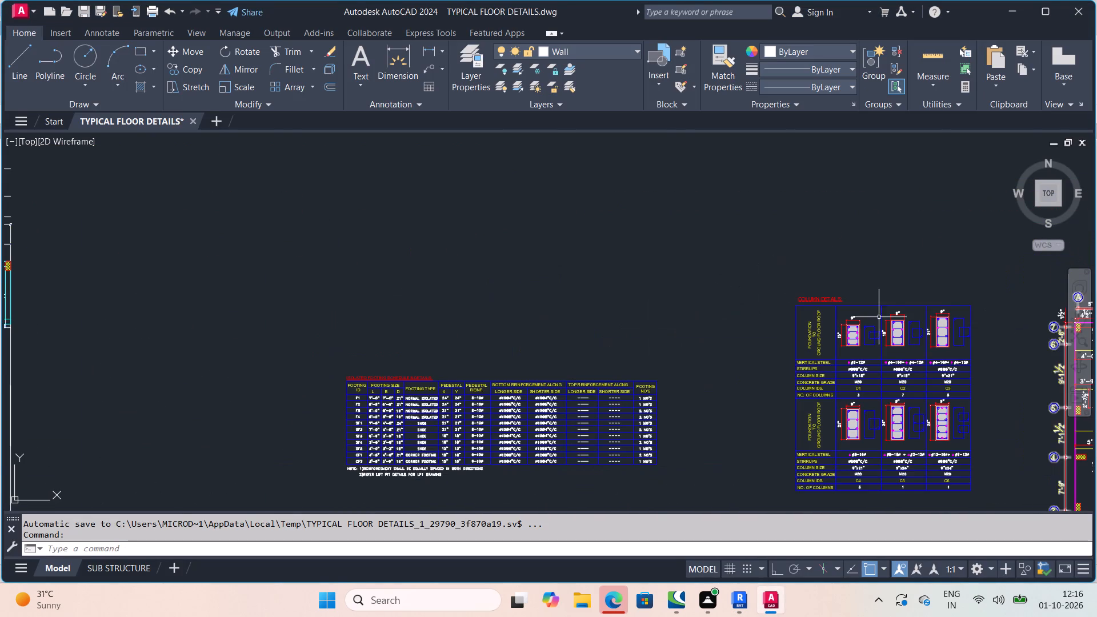
middle_click_drag(862, 307, 525, 481)
scroll(780, 338, "down", 1)
scroll(659, 254, "up", 3)
middle_click_drag(708, 268, 780, 524)
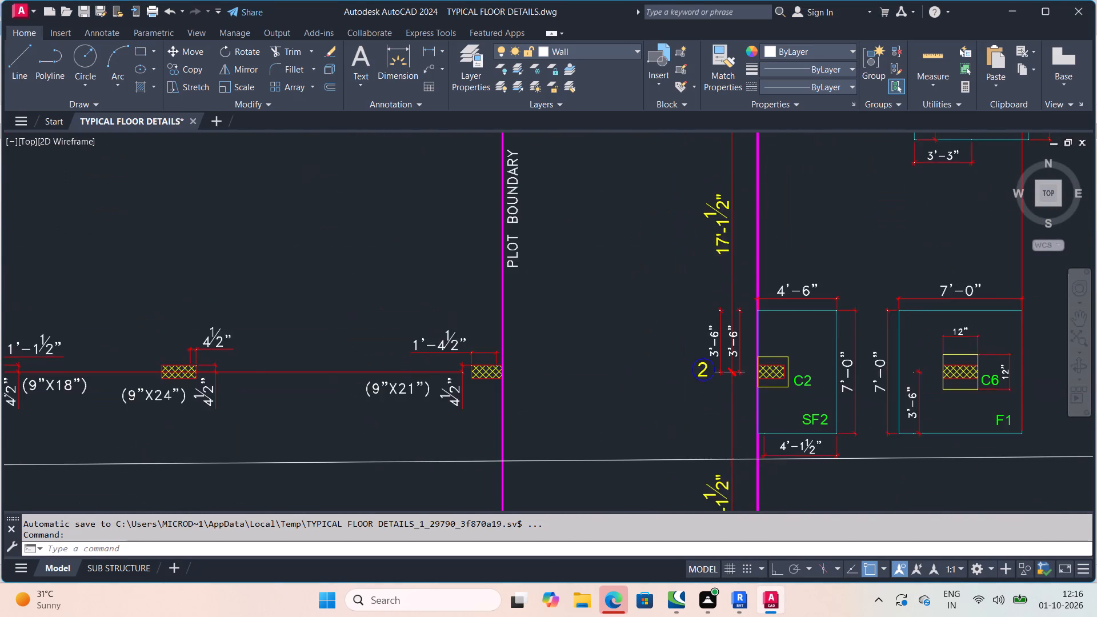
scroll(810, 363, "up", 1)
middle_click_drag(807, 358, 750, 449)
scroll(724, 414, "up", 1)
middle_click_drag(708, 382, 706, 439)
scroll(708, 382, "down", 4)
middle_click_drag(703, 430, 698, 390)
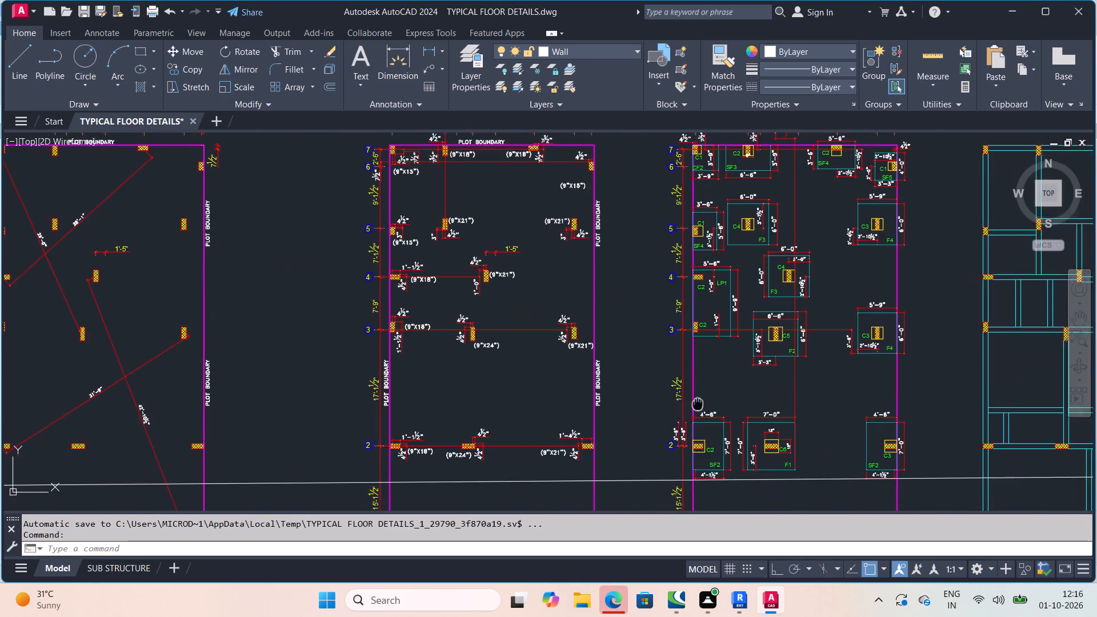
middle_click_drag(698, 390, 755, 219)
middle_click_drag(760, 205, 767, 195)
scroll(424, 367, "down", 3)
middle_click_drag(424, 367, 727, 231)
scroll(529, 367, "up", 6)
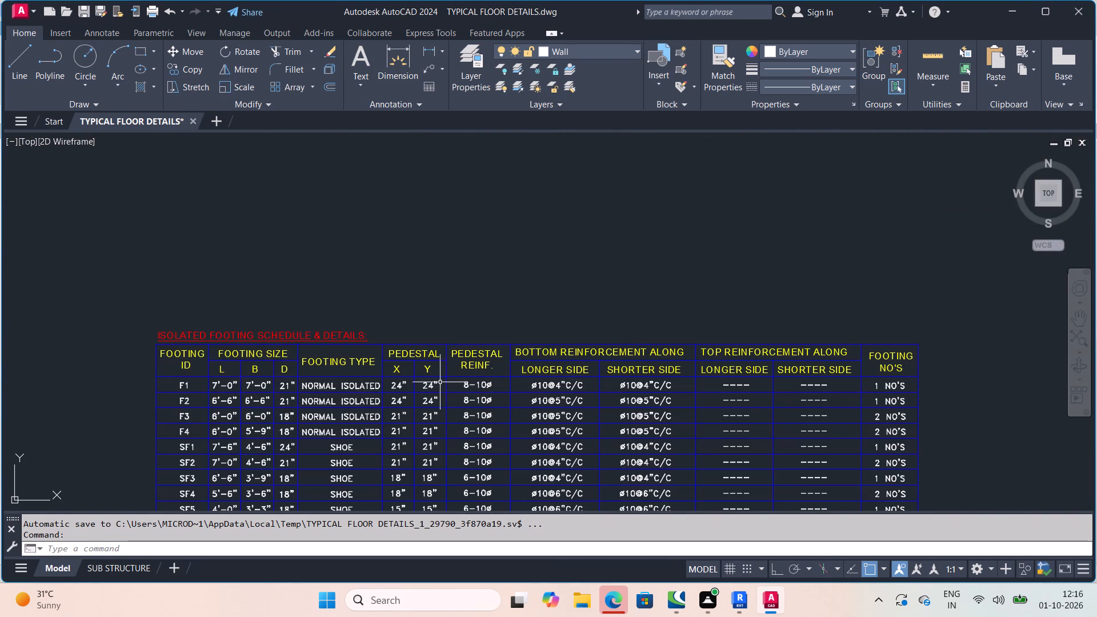
scroll(399, 384, "up", 2)
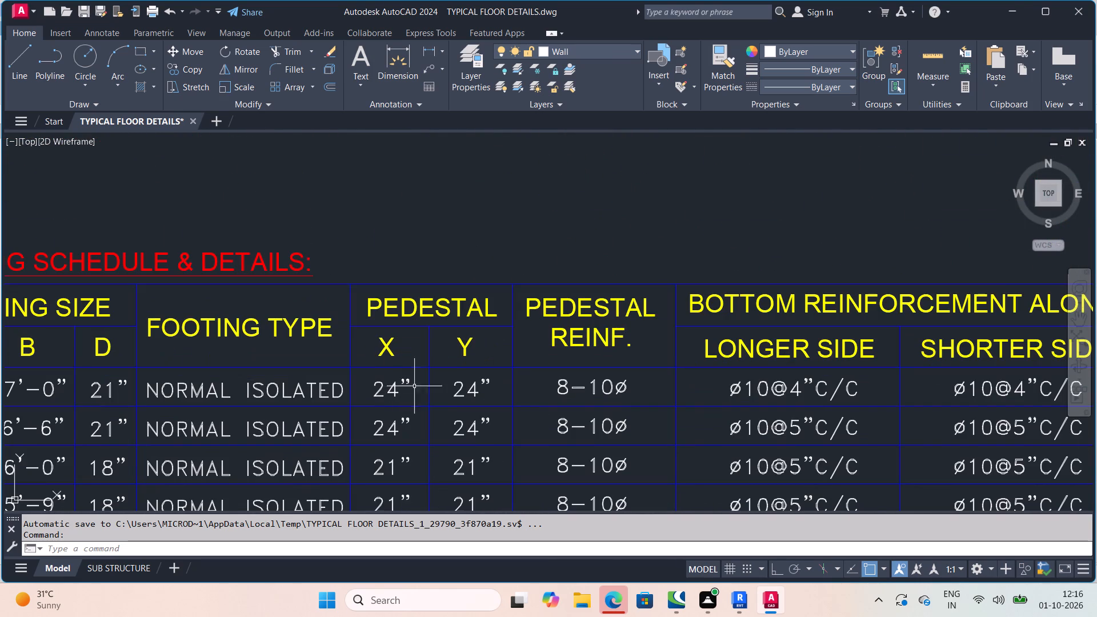
scroll(516, 323, "down", 2)
scroll(484, 348, "up", 2)
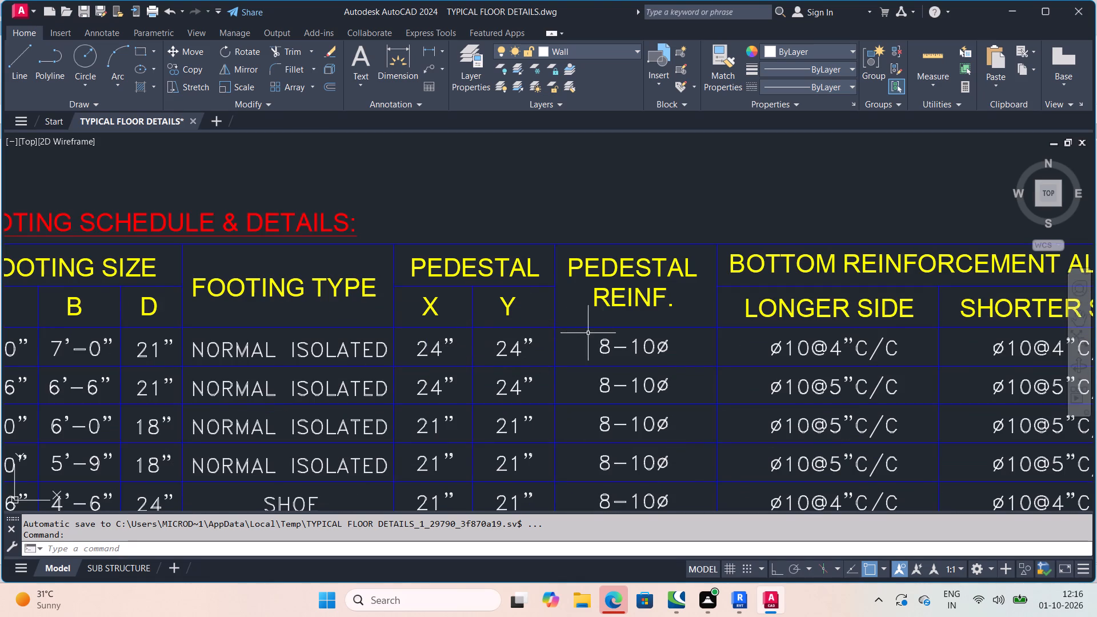
Examine the column layout plan around grids 6 and 7 and the arrangement of the other drawings in the file.
middle_click_drag(965, 239, 774, 346)
scroll(965, 239, "down", 3)
middle_click_drag(886, 273, 653, 438)
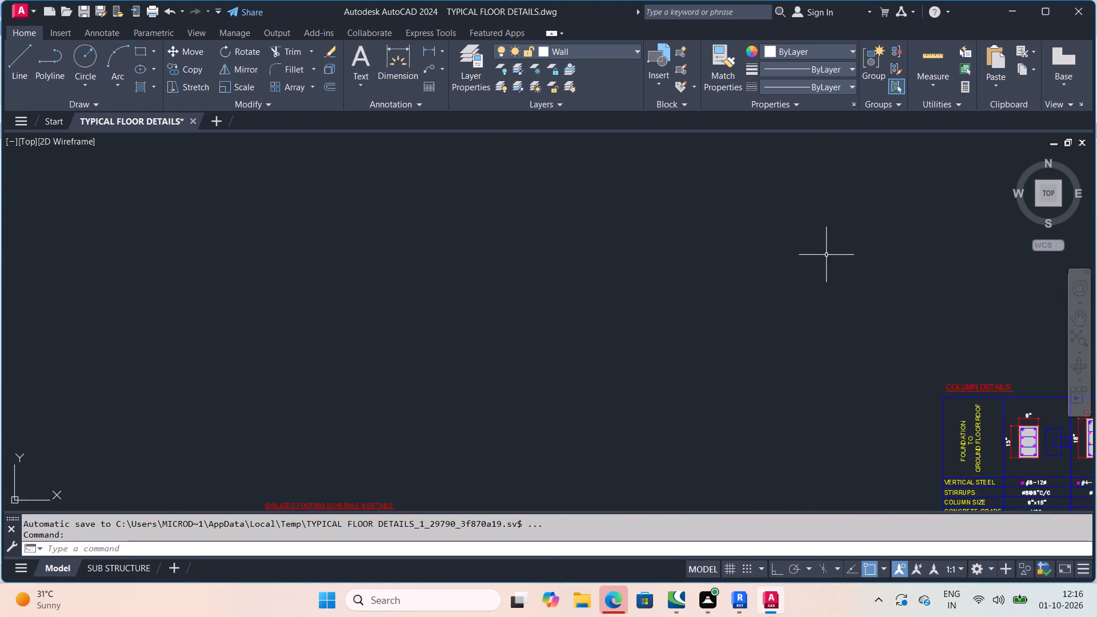
scroll(828, 255, "down", 4)
middle_click_drag(763, 221, 726, 318)
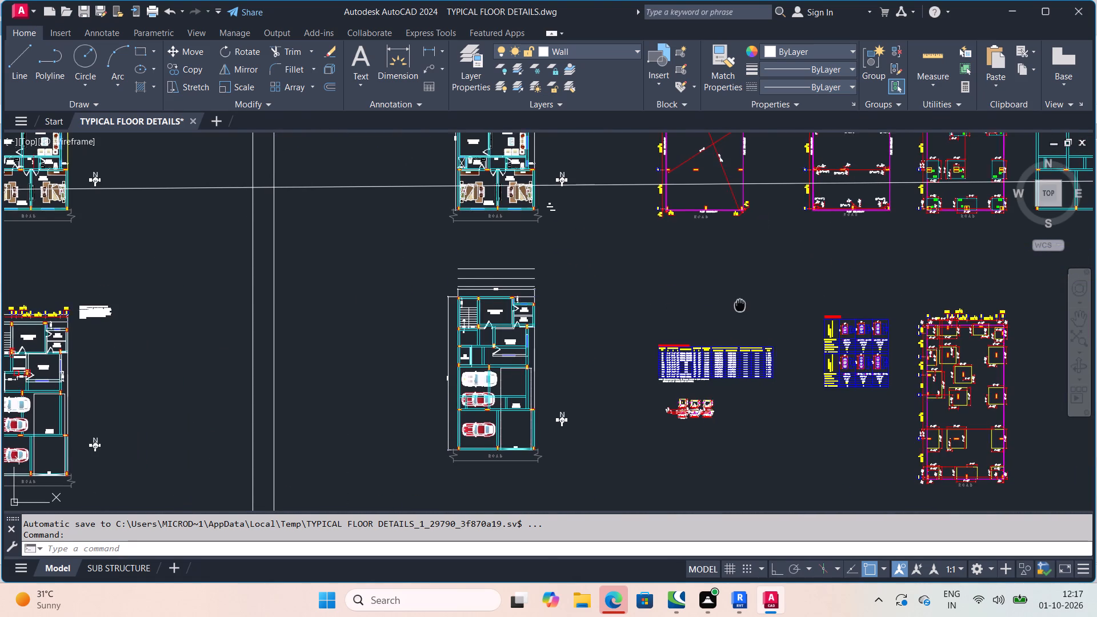
middle_click_drag(726, 318, 696, 334)
scroll(750, 173, "up", 8)
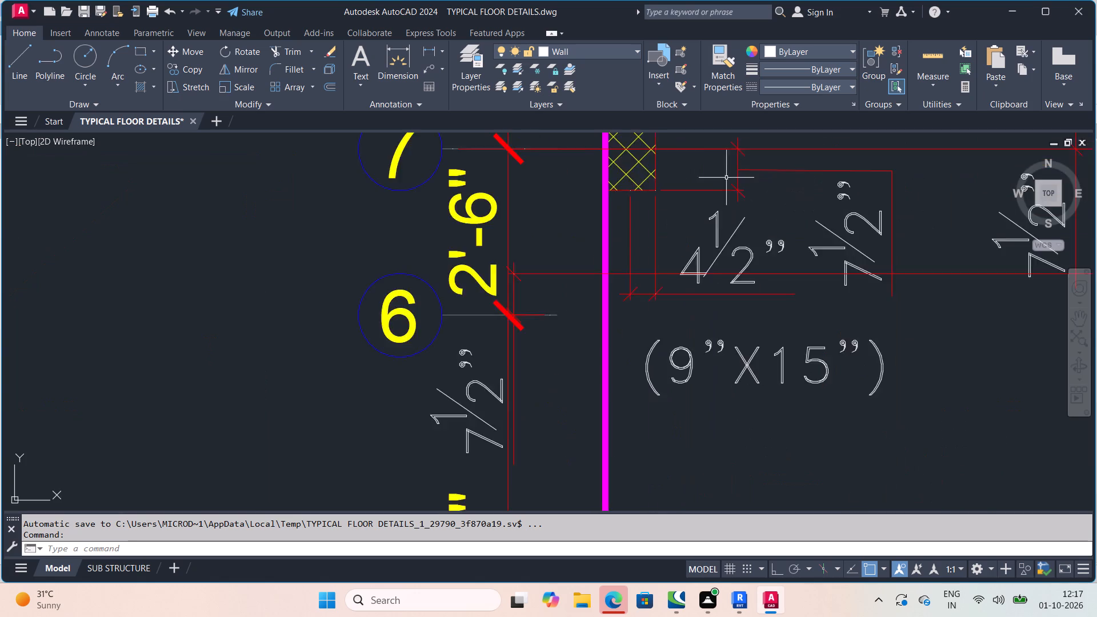
scroll(711, 186, "up", 1)
middle_click_drag(711, 189, 742, 272)
scroll(719, 225, "down", 7)
middle_click_drag(726, 190, 754, 265)
middle_click_drag(722, 210, 736, 336)
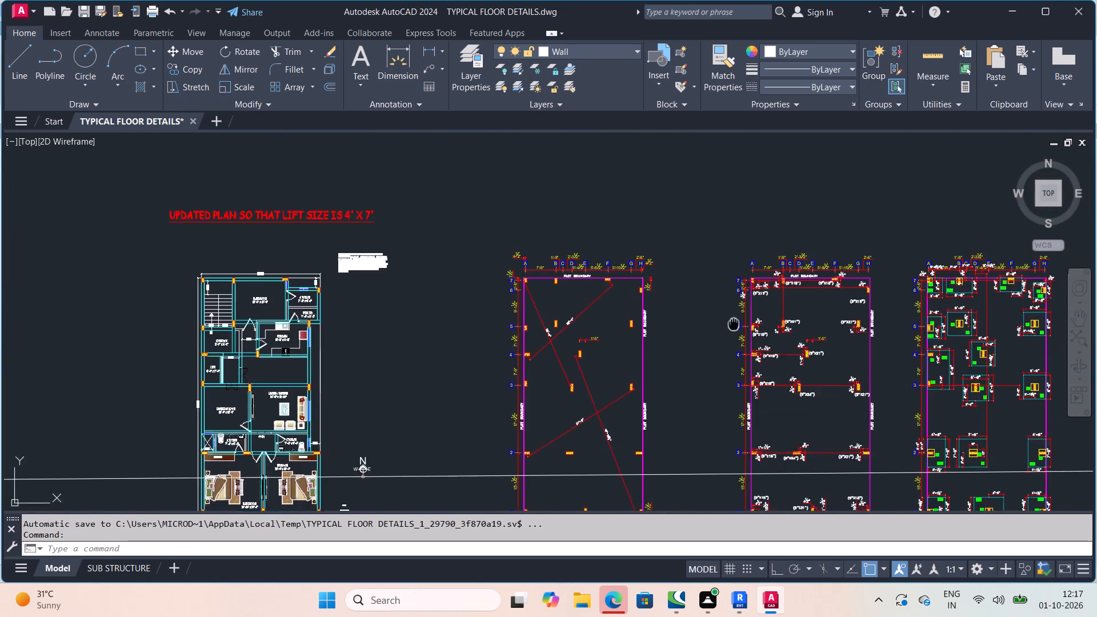
middle_click_drag(736, 336, 767, 443)
scroll(771, 323, "down", 5)
middle_click_drag(796, 395, 726, 338)
In the footing layout plan, dimension the width of the C1 pedestal outline on footing CF2, placing the dimension below it.
scroll(817, 324, "up", 2)
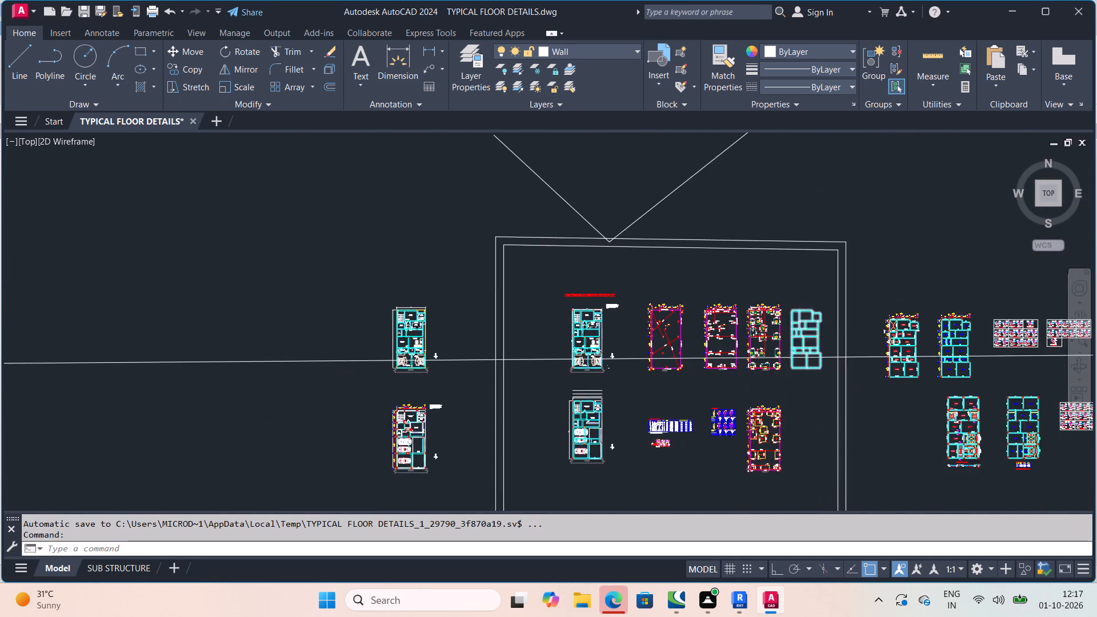
scroll(817, 324, "up", 2)
scroll(695, 293, "up", 3)
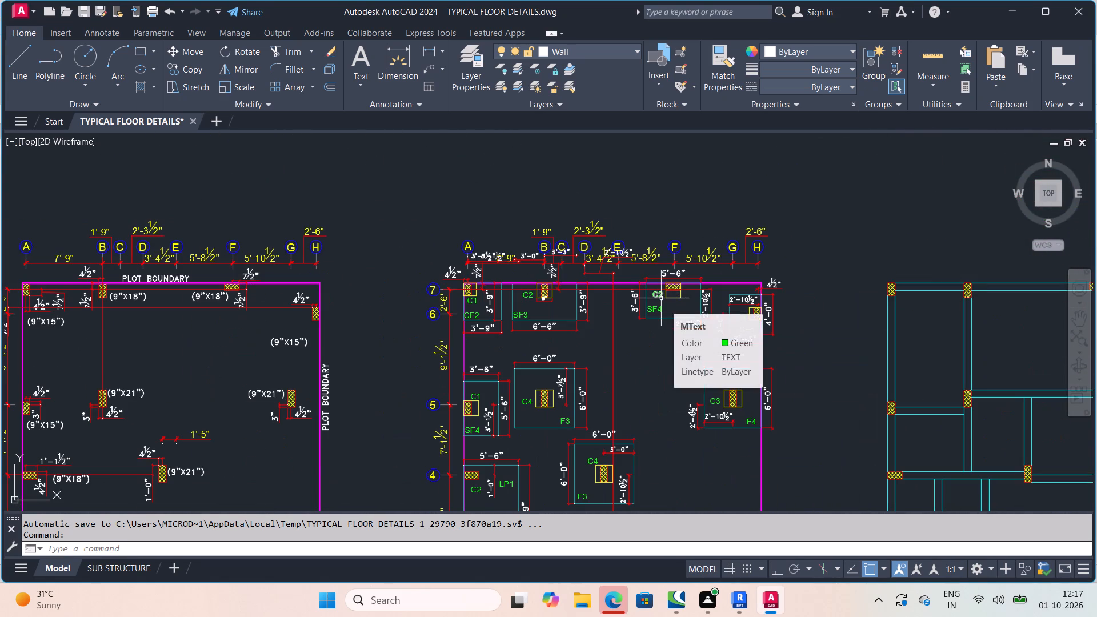
scroll(603, 239, "up", 2)
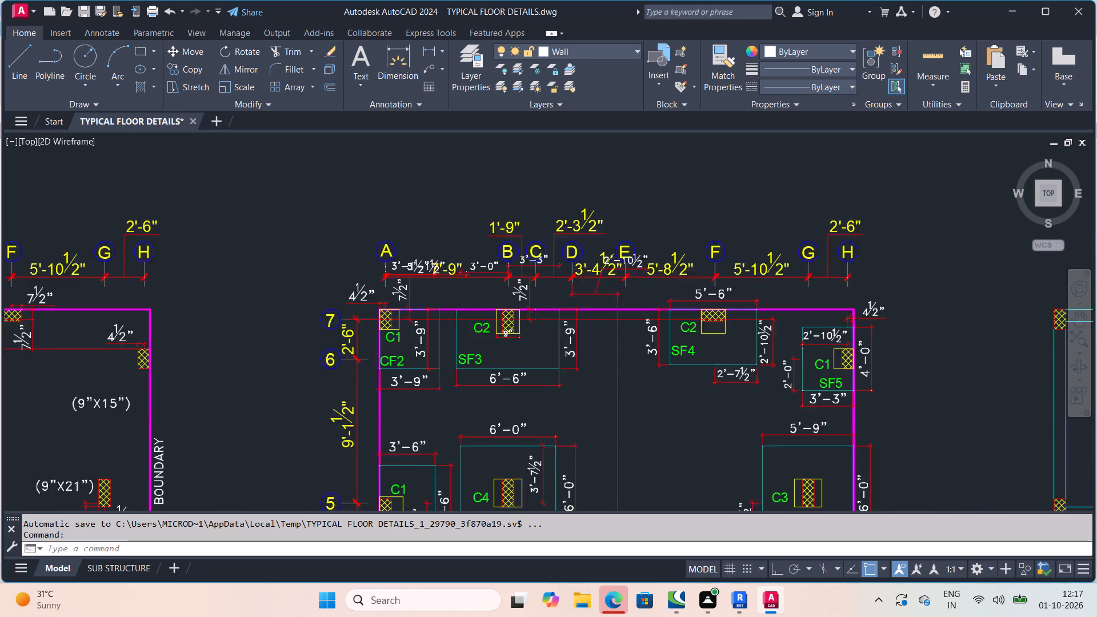
middle_click_drag(605, 318, 663, 239)
scroll(381, 343, "up", 1)
middle_click_drag(387, 342, 543, 380)
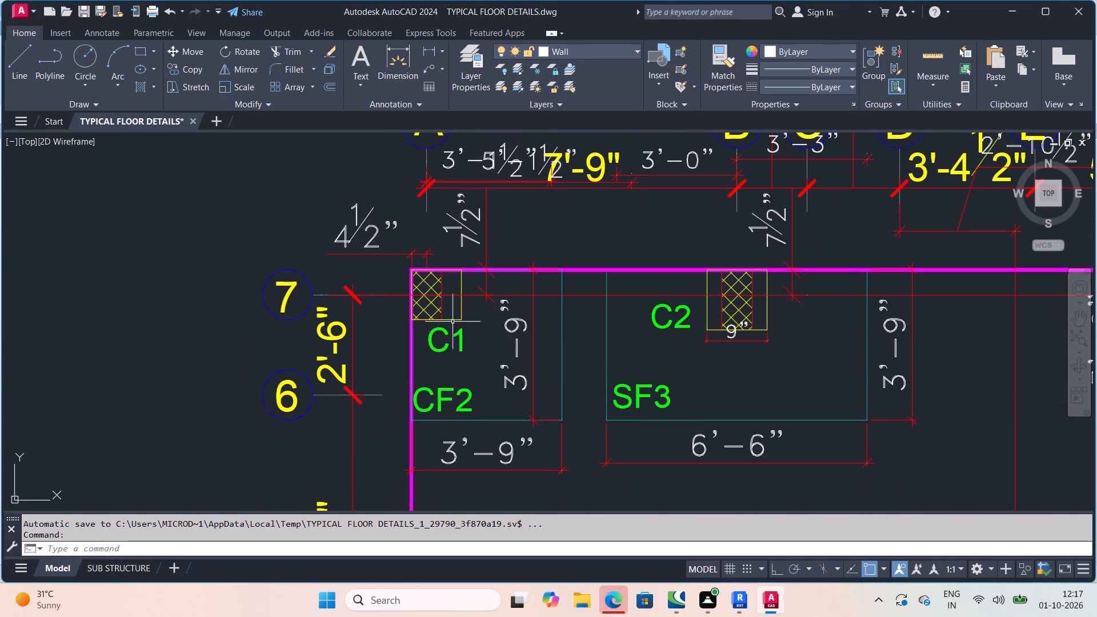
left_click(389, 54)
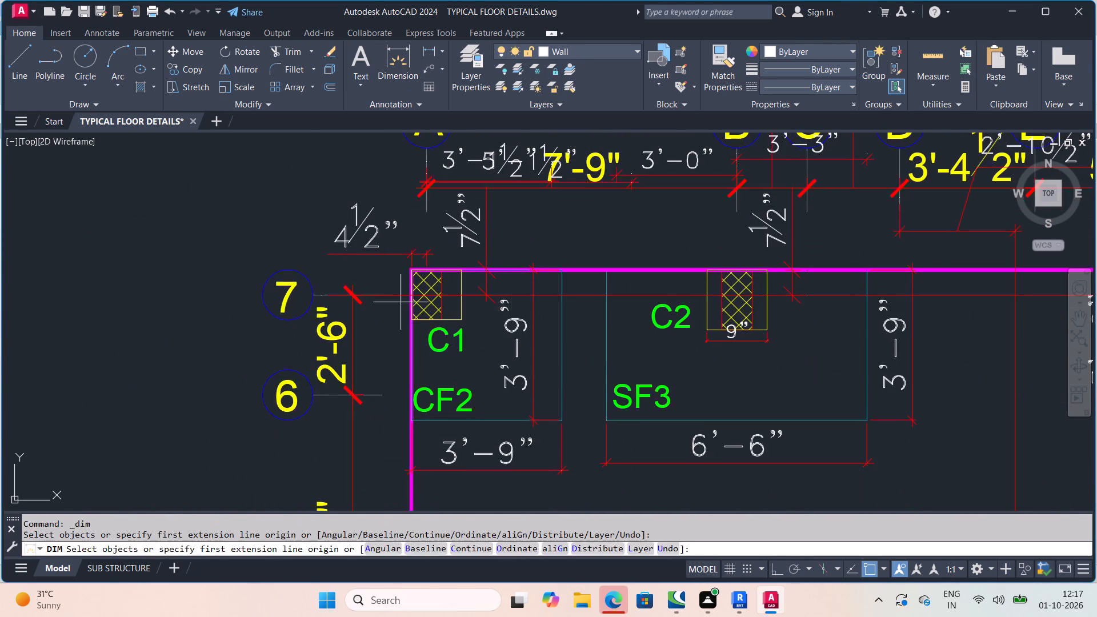
scroll(408, 305, "up", 6)
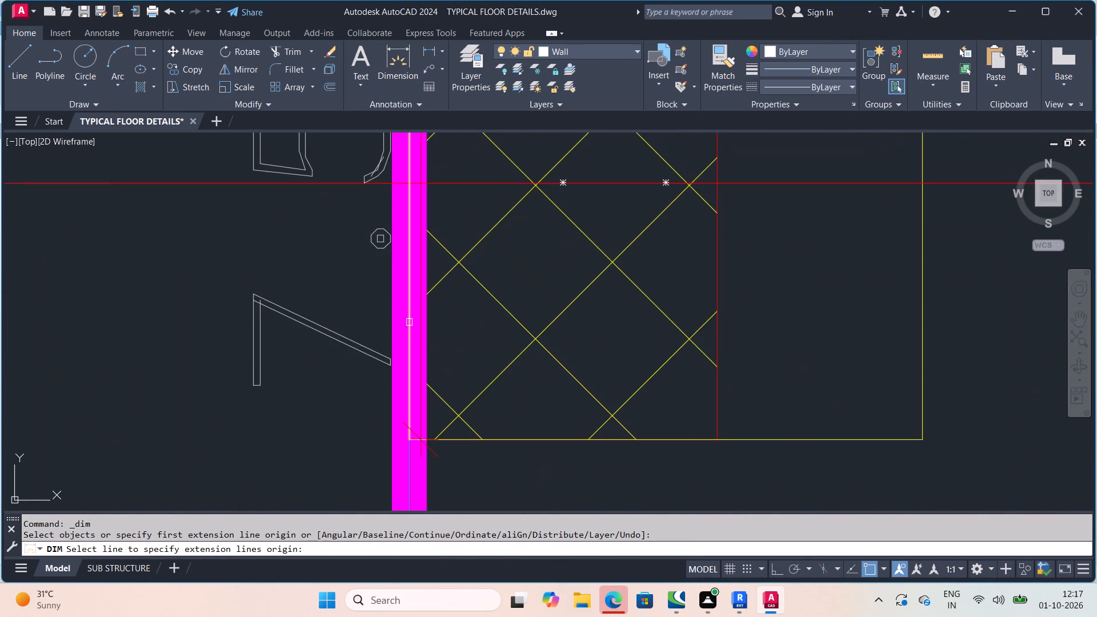
left_click(410, 440)
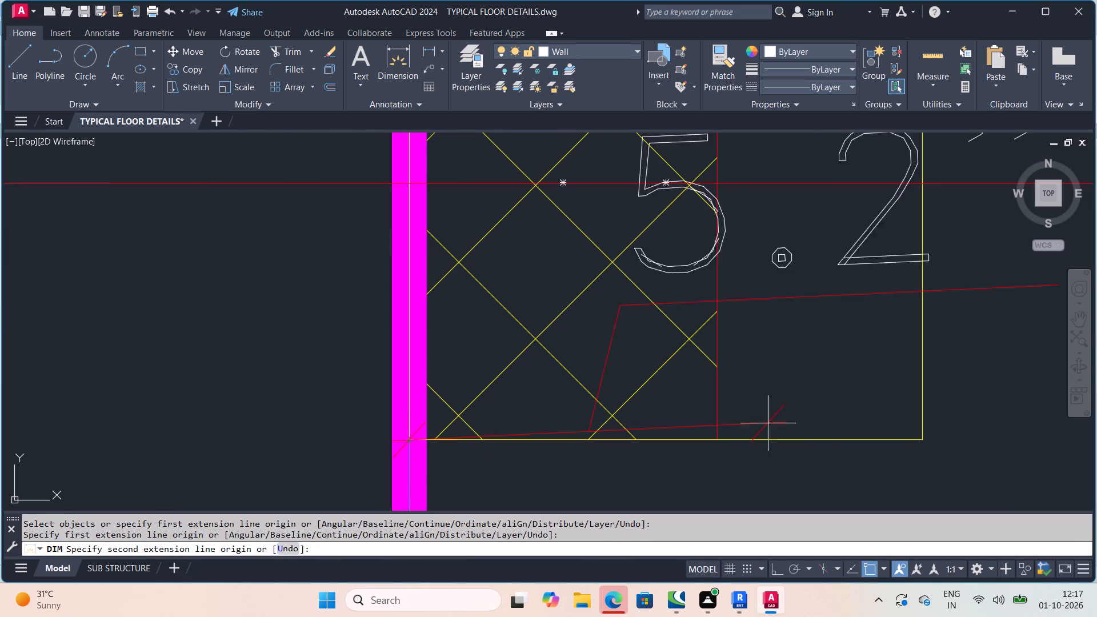
left_click(922, 439)
scroll(911, 400, "down", 5)
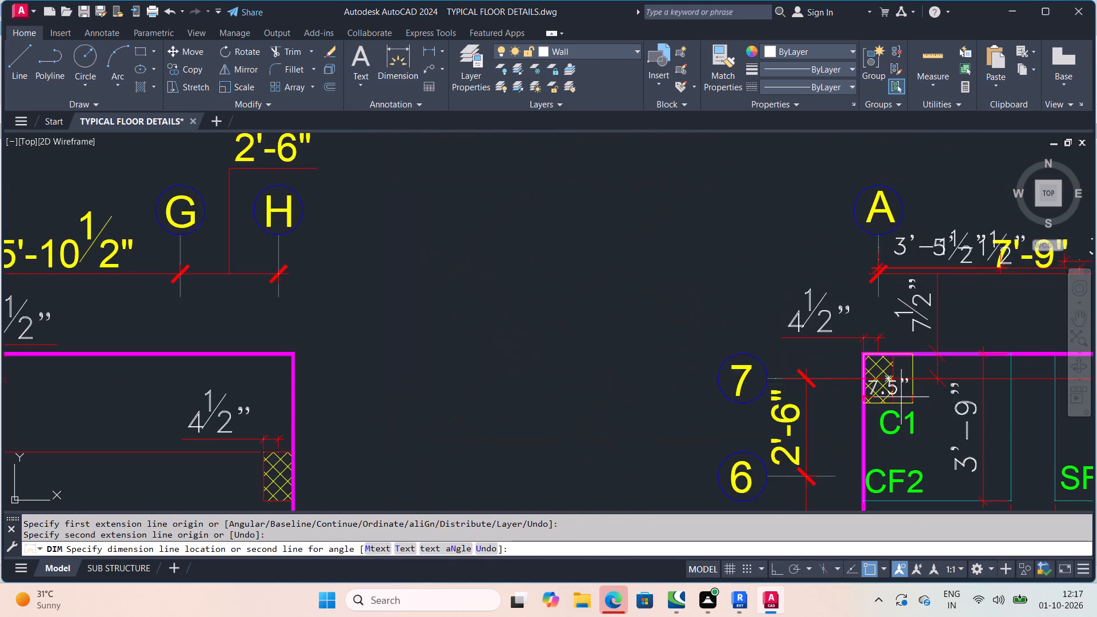
middle_click_drag(900, 396, 795, 276)
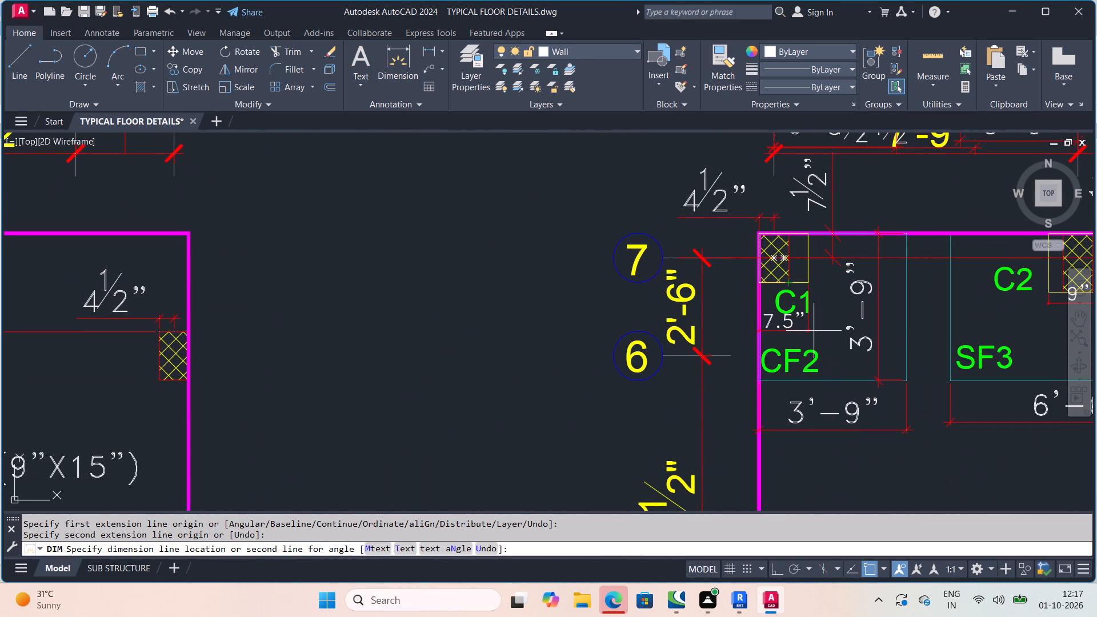
left_click(814, 331)
Dimension the depth of the C1 pedestal outline along its side facing footing SF3.
left_click(809, 282)
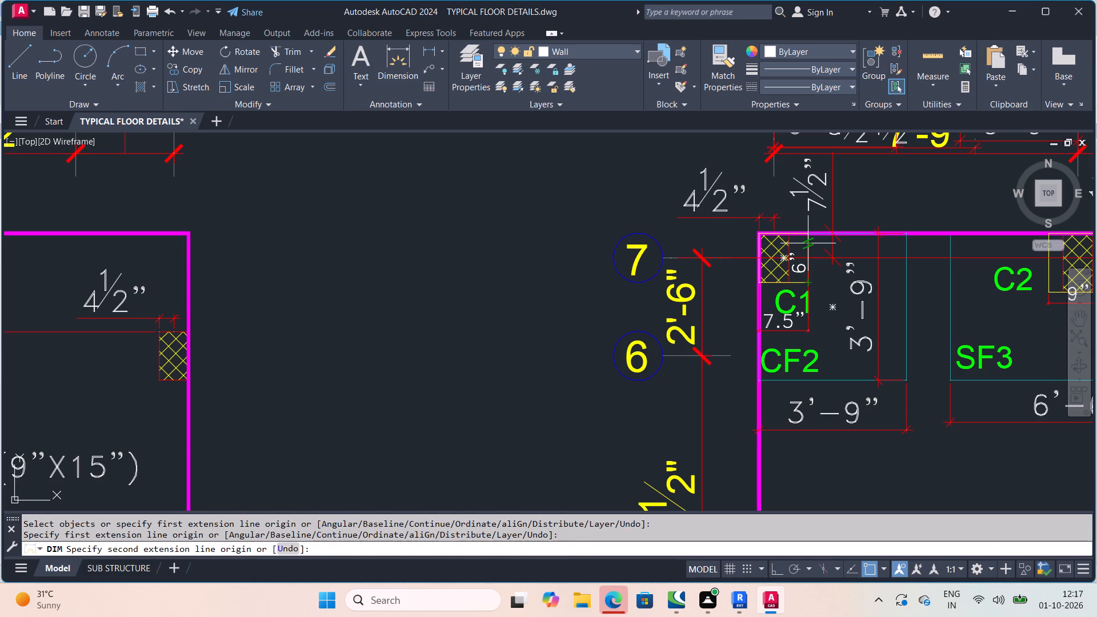
left_click(811, 235)
left_click(843, 252)
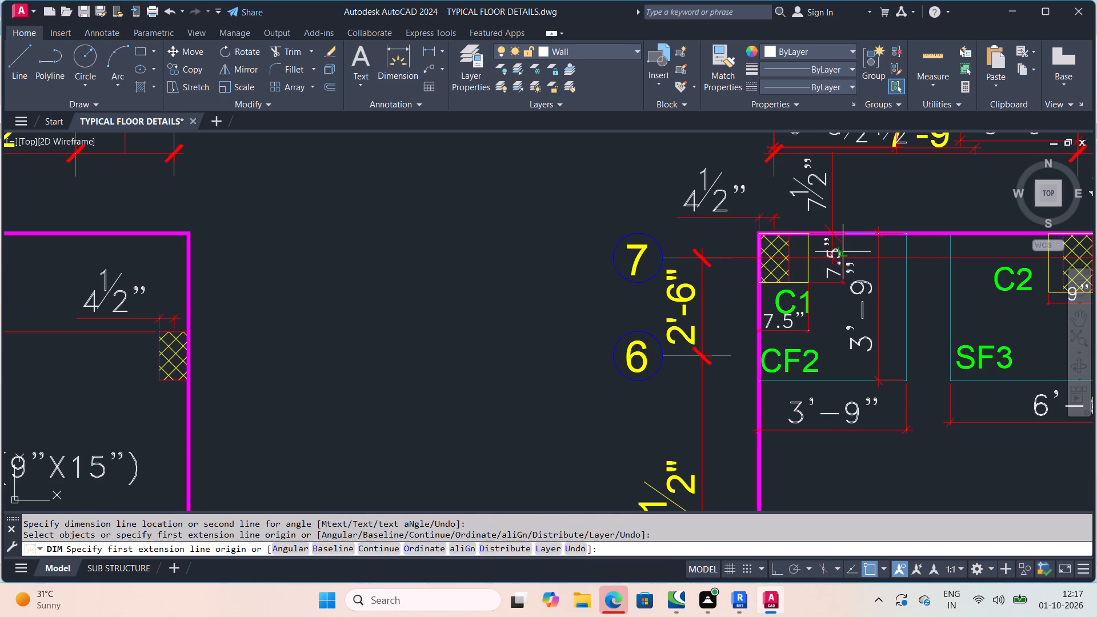
scroll(874, 265, "up", 3)
scroll(868, 273, "down", 6)
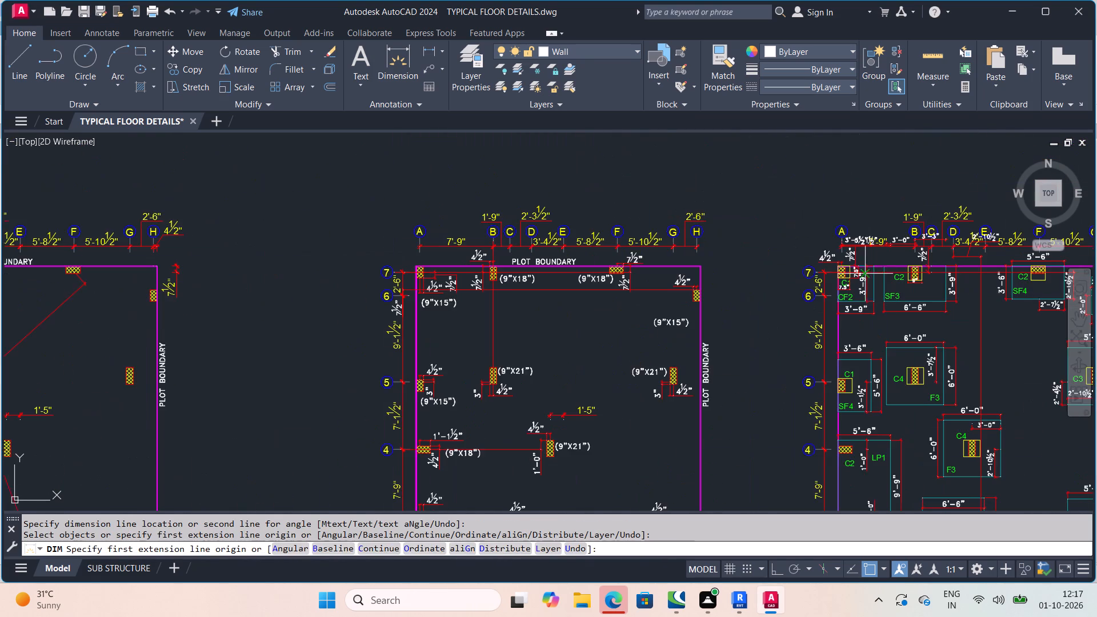
Examine the C1 pedestal dimensions on footing CF2 and the neighbouring footings around grids 4 to 7 in the footing layout plan.
middle_click_drag(864, 277, 778, 293)
scroll(784, 295, "down", 1)
middle_click(778, 293)
scroll(832, 382, "up", 3)
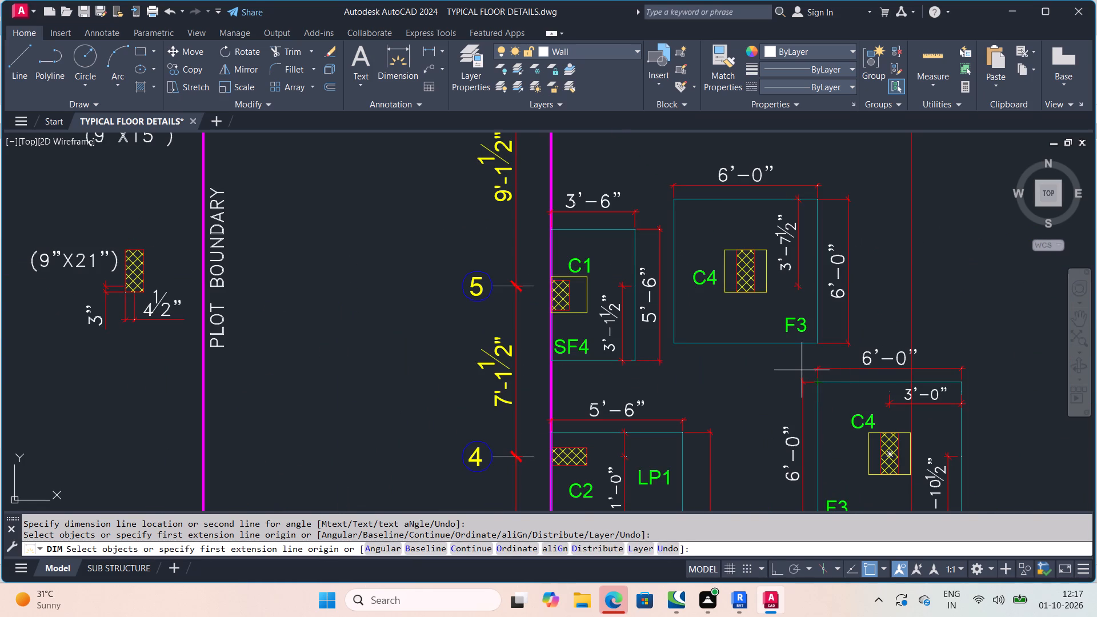
scroll(774, 340, "down", 3)
scroll(709, 260, "up", 5)
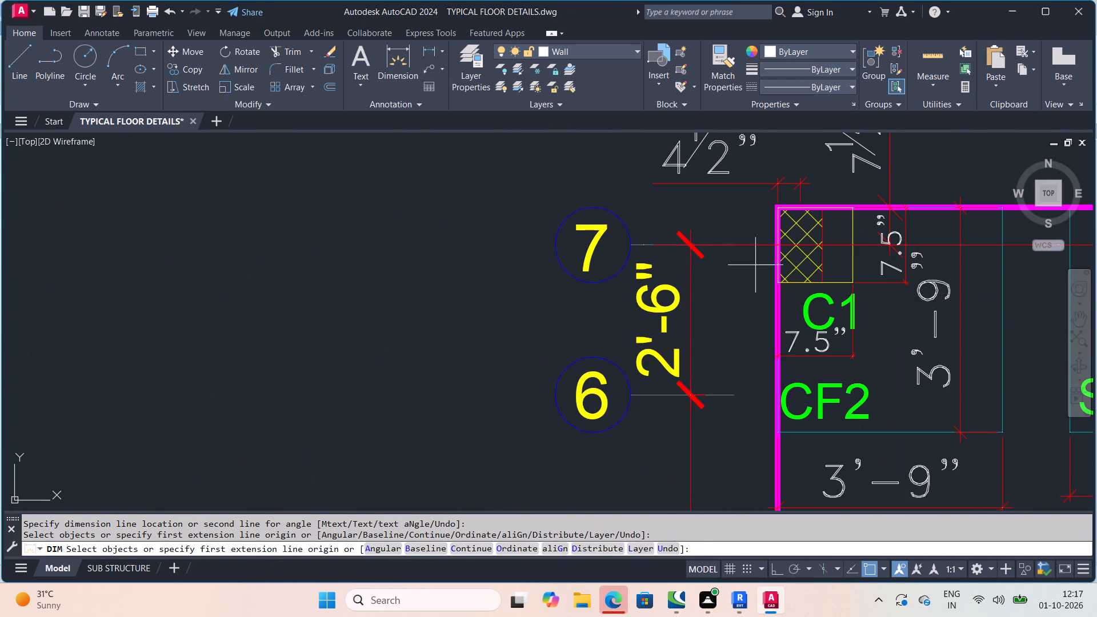
middle_click_drag(893, 320, 762, 370)
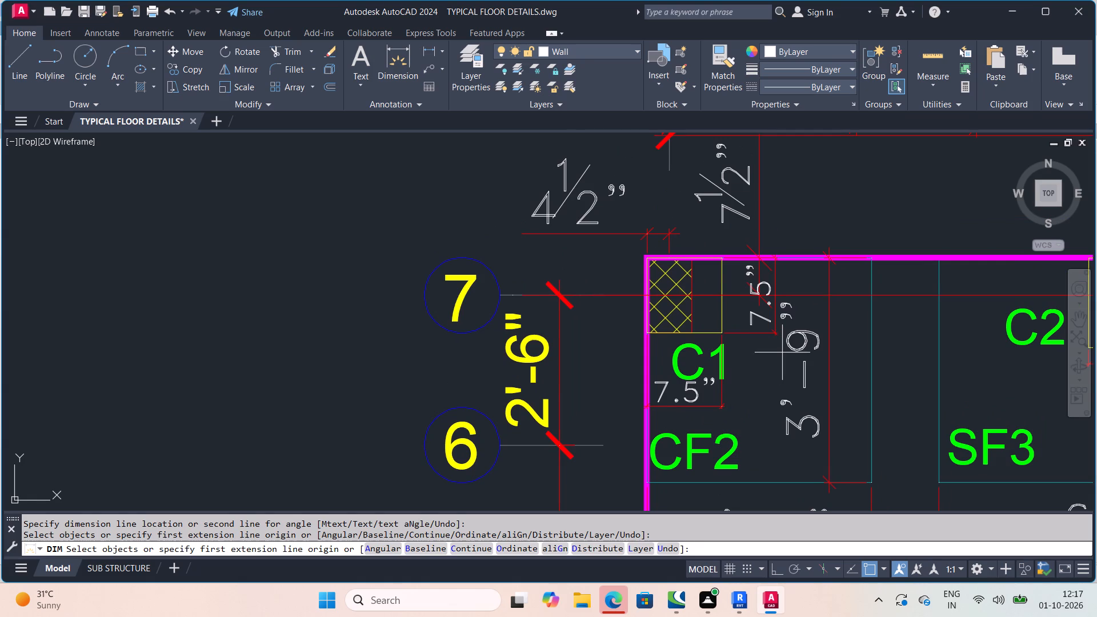
scroll(778, 352, "down", 3)
scroll(778, 352, "up", 2)
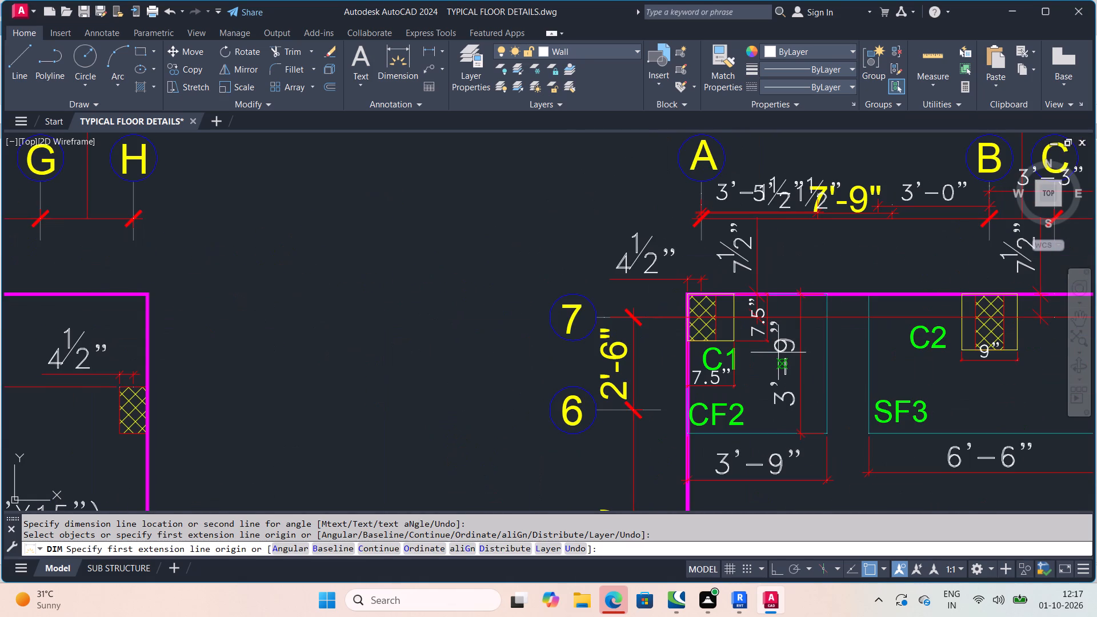
Find the isolated footing schedule and read the pedestal X and Y sizes listed for each footing ID.
scroll(761, 349, "down", 6)
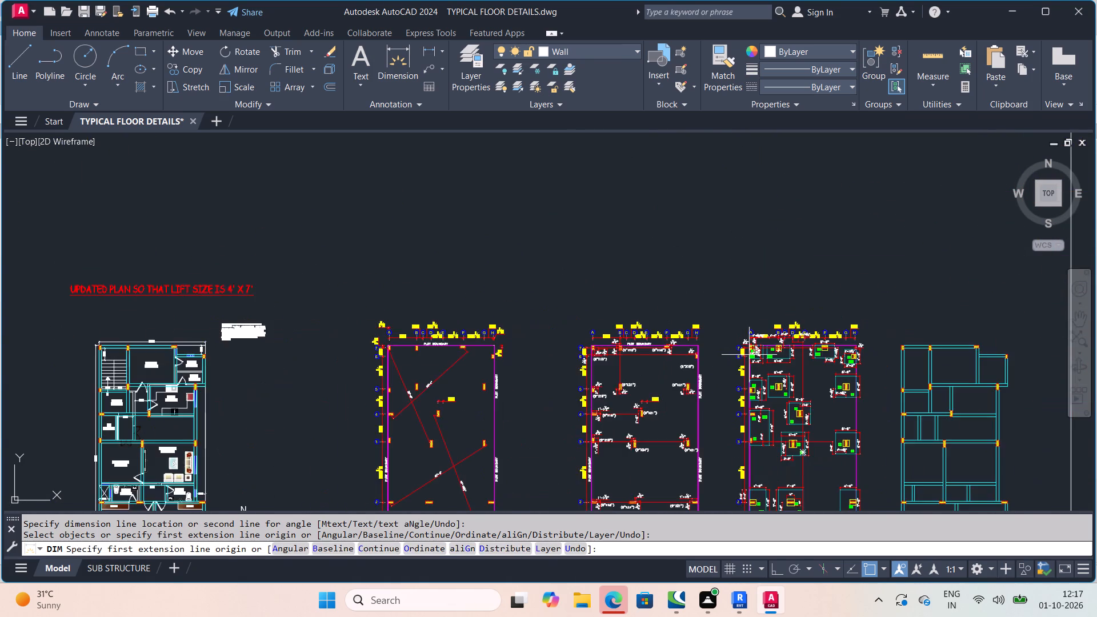
scroll(749, 355, "down", 5)
middle_click_drag(717, 367, 691, 217)
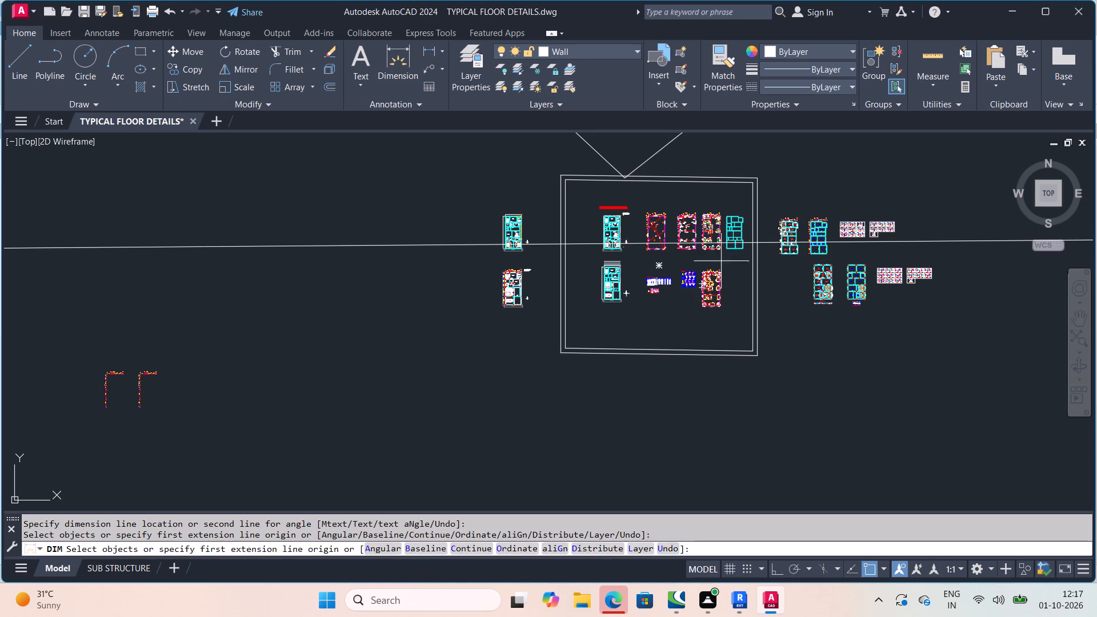
scroll(694, 229, "up", 6)
scroll(700, 247, "down", 3)
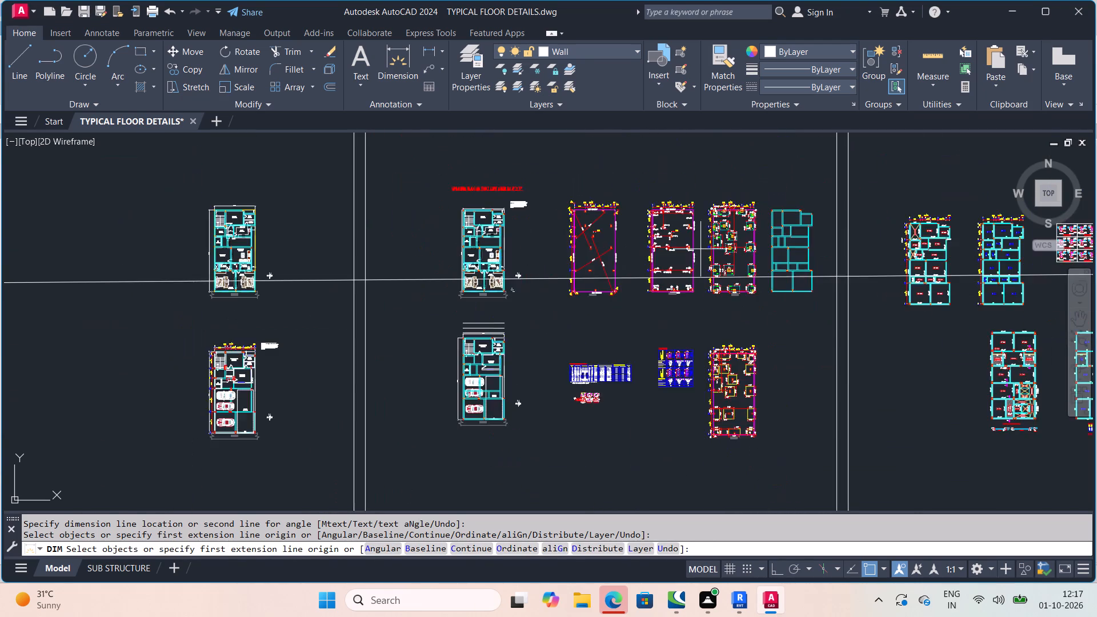
scroll(688, 315, "up", 3)
scroll(571, 362, "up", 3)
scroll(442, 331, "up", 2)
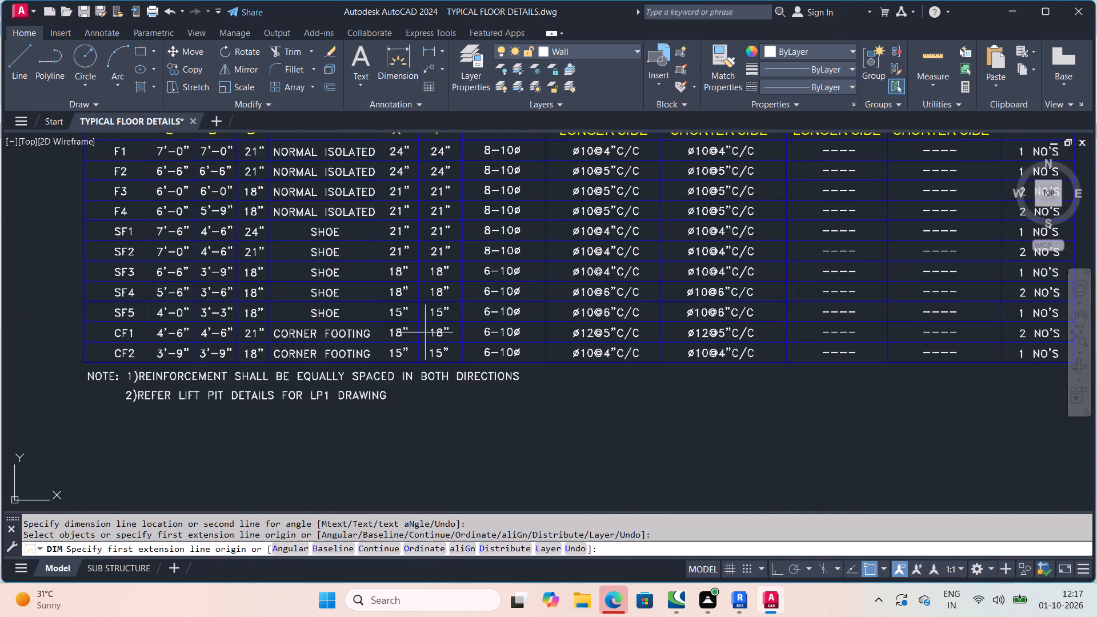
middle_click_drag(425, 332, 655, 373)
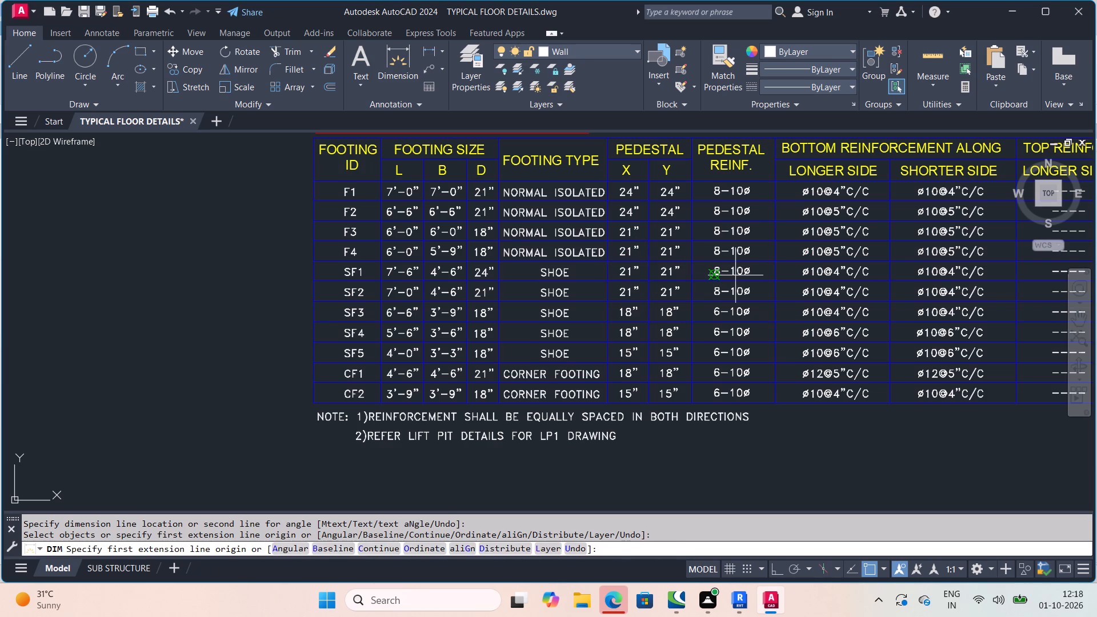
scroll(875, 271, "down", 3)
scroll(910, 279, "up", 1)
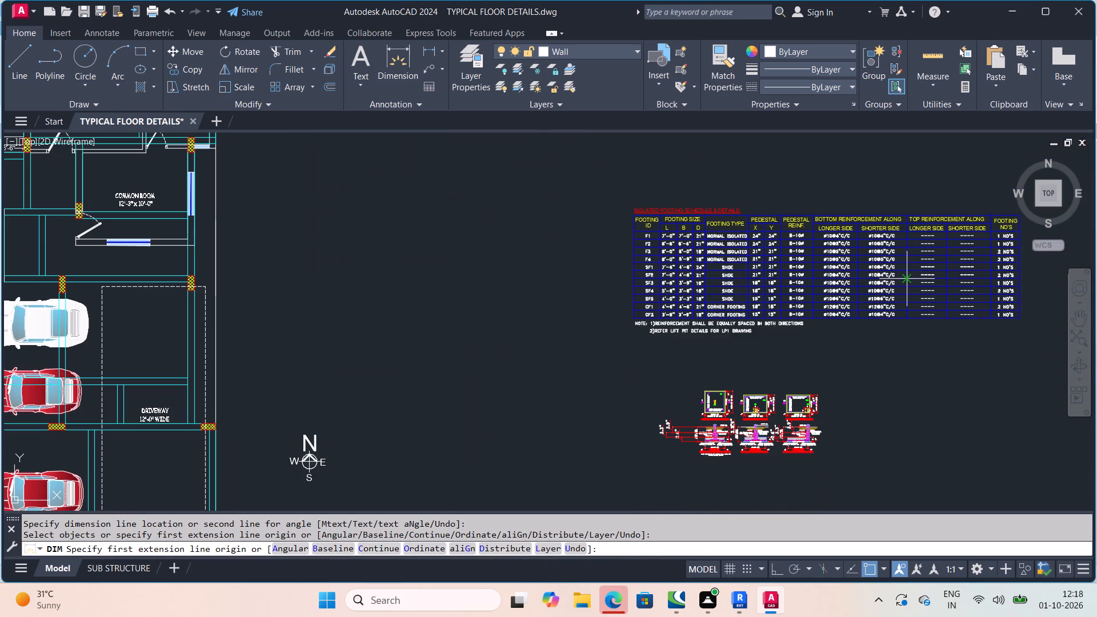
scroll(866, 263, "up", 4)
scroll(811, 258, "down", 2)
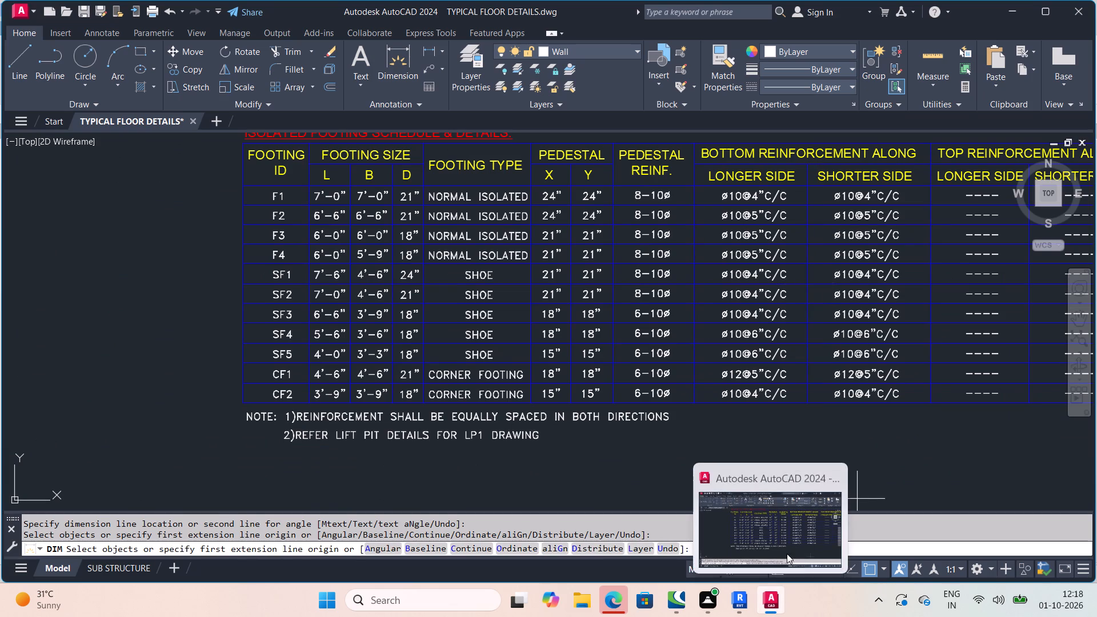
Return to the footing layout plan and compare the C1 pedestal dimensions on footing CF2 with the schedule.
scroll(800, 375, "down", 4)
middle_click_drag(824, 330, 624, 447)
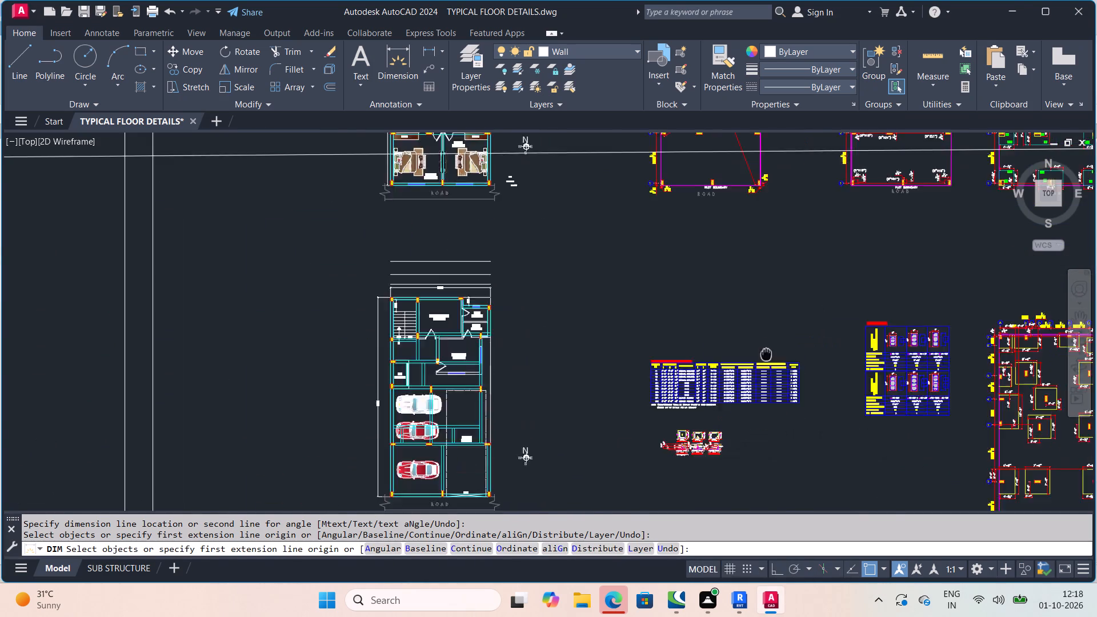
middle_click_drag(624, 447, 614, 468)
scroll(679, 306, "up", 3)
middle_click_drag(741, 200, 512, 426)
scroll(657, 281, "down", 1)
middle_click_drag(806, 253, 754, 343)
scroll(687, 258, "up", 3)
middle_click_drag(743, 231, 712, 290)
scroll(784, 276, "up", 4)
scroll(740, 318, "down", 1)
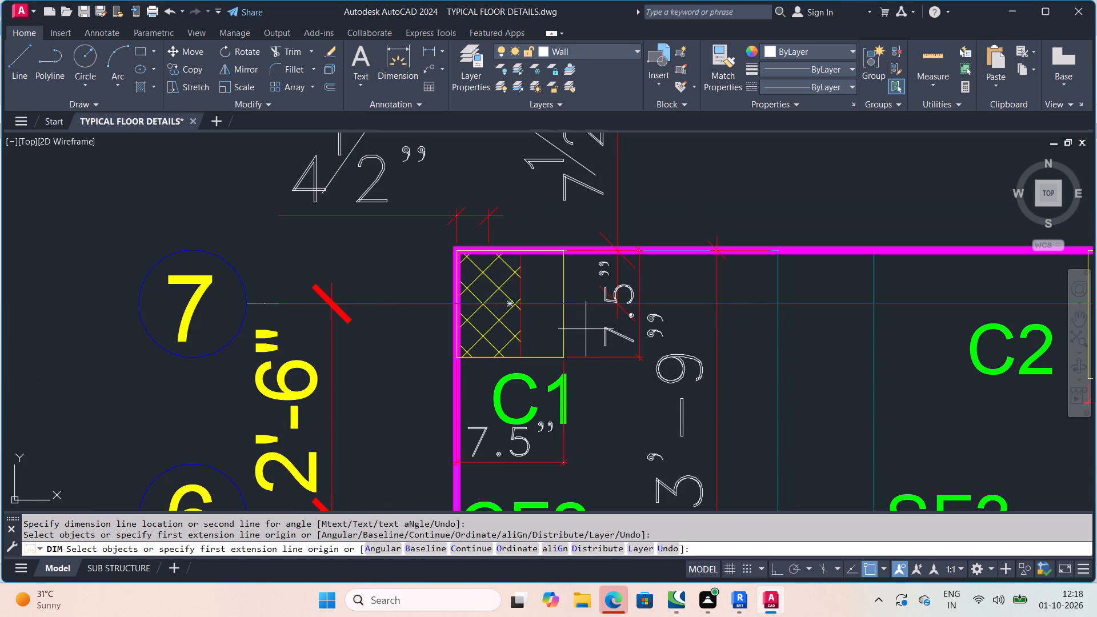
scroll(586, 329, "down", 1)
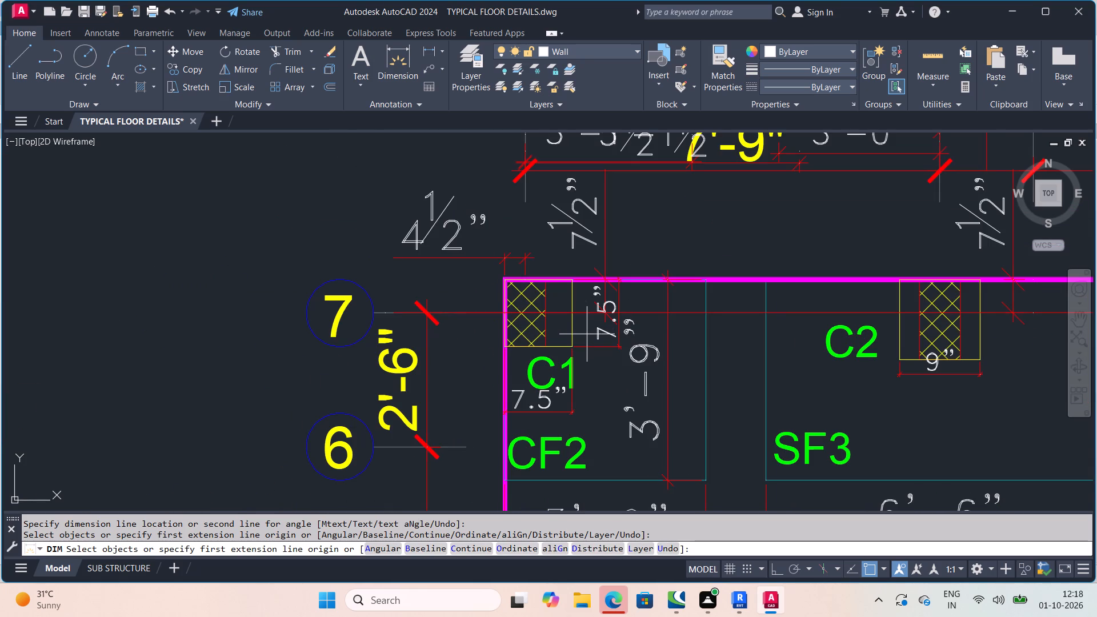
Dimension the depth and width of the C1 pedestal outline on footing SF4 at grid 5, placing the width dimension below it.
scroll(975, 421, "down", 1)
middle_click_drag(975, 421, 788, 303)
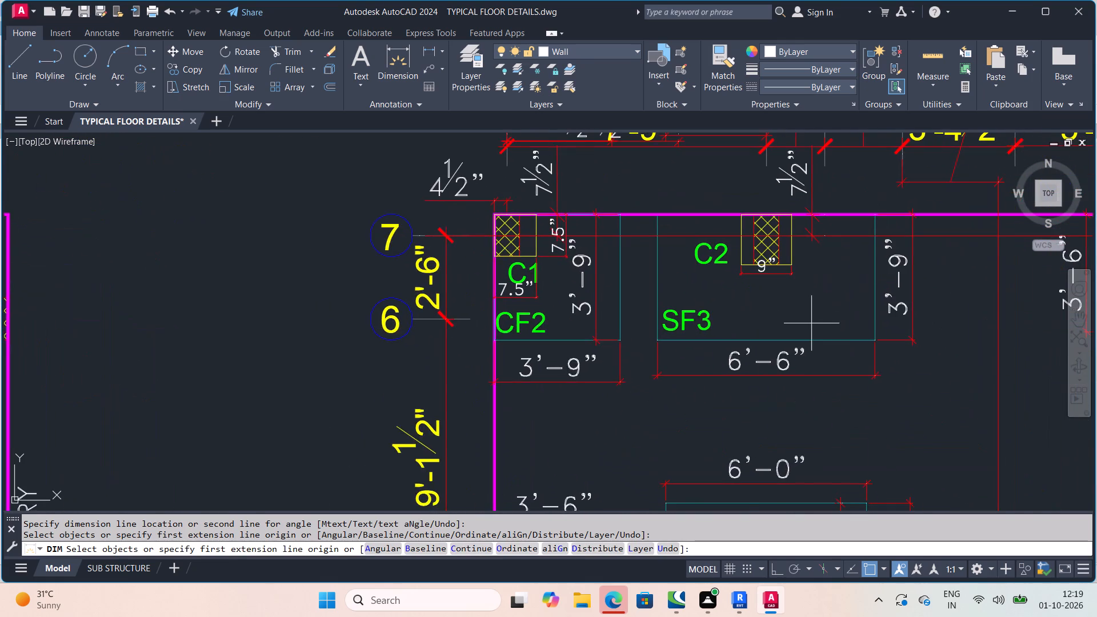
scroll(811, 323, "down", 3)
middle_click_drag(807, 319, 800, 273)
scroll(767, 386, "up", 3)
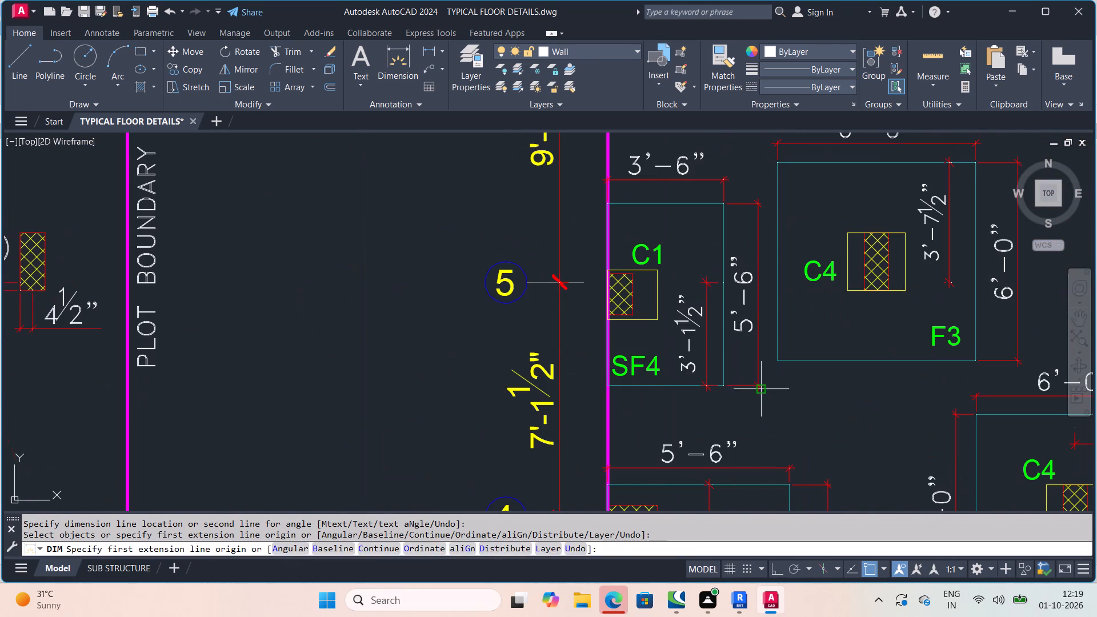
left_click_drag(653, 319, 653, 313)
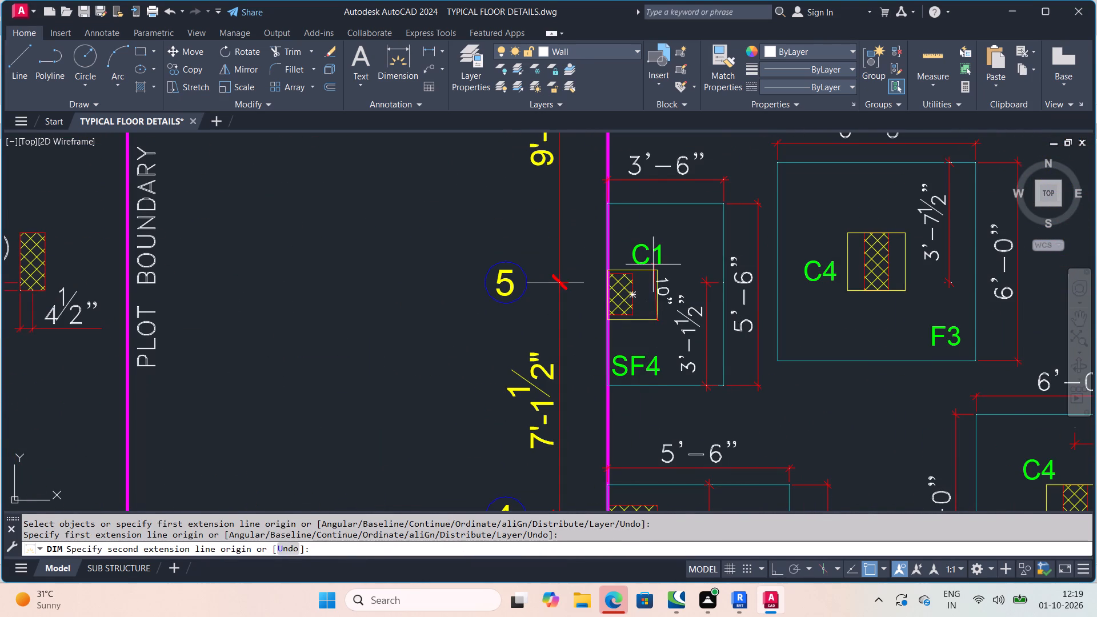
left_click(660, 273)
left_click(703, 270)
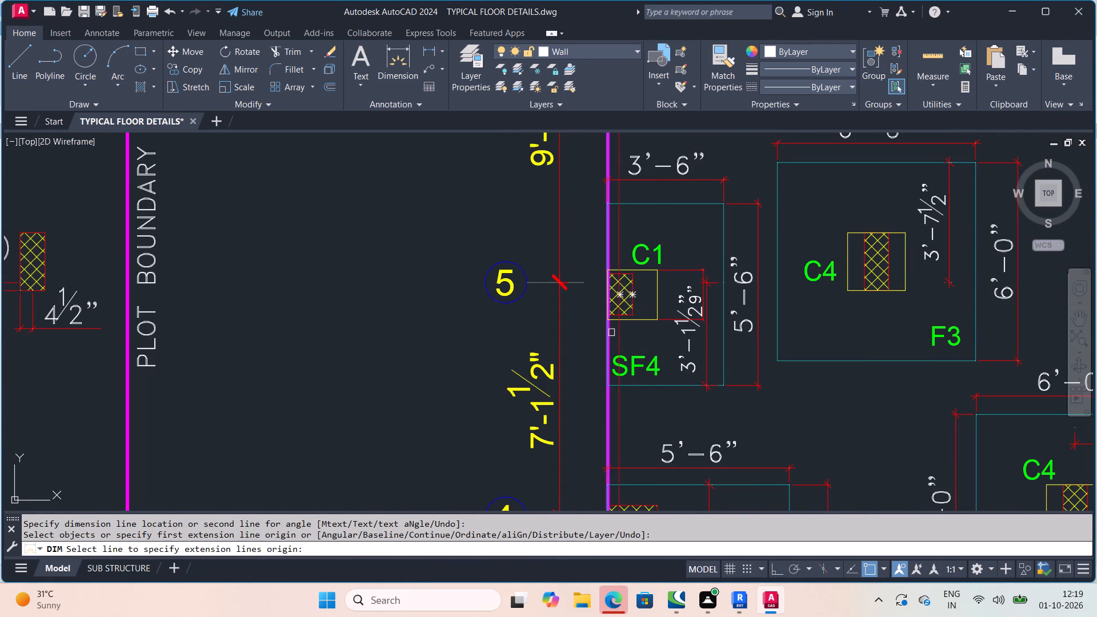
left_click(608, 322)
left_click(656, 319)
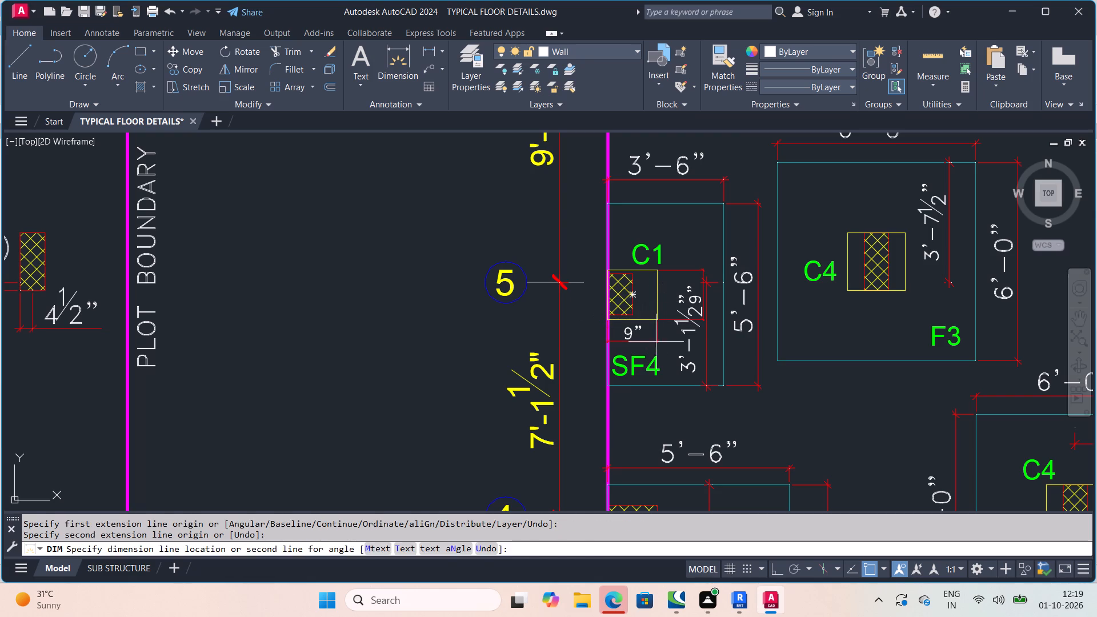
left_click(656, 337)
Dimension the width and depth of the C4 pedestal outline on footing F3 near grid 5.
left_click(847, 290)
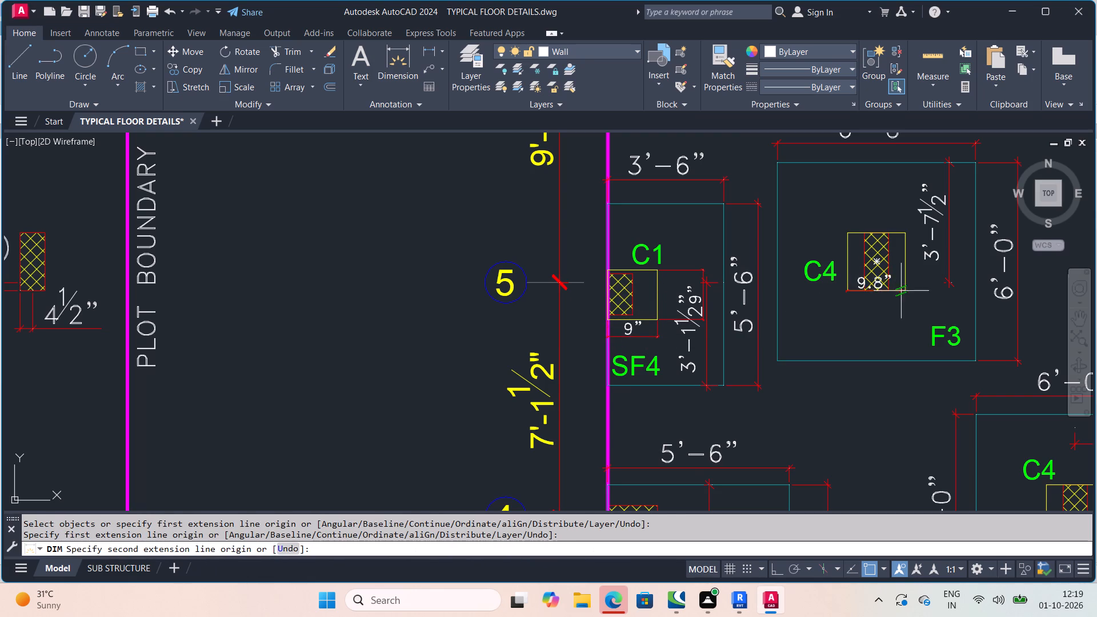
left_click(906, 290)
left_click(895, 323)
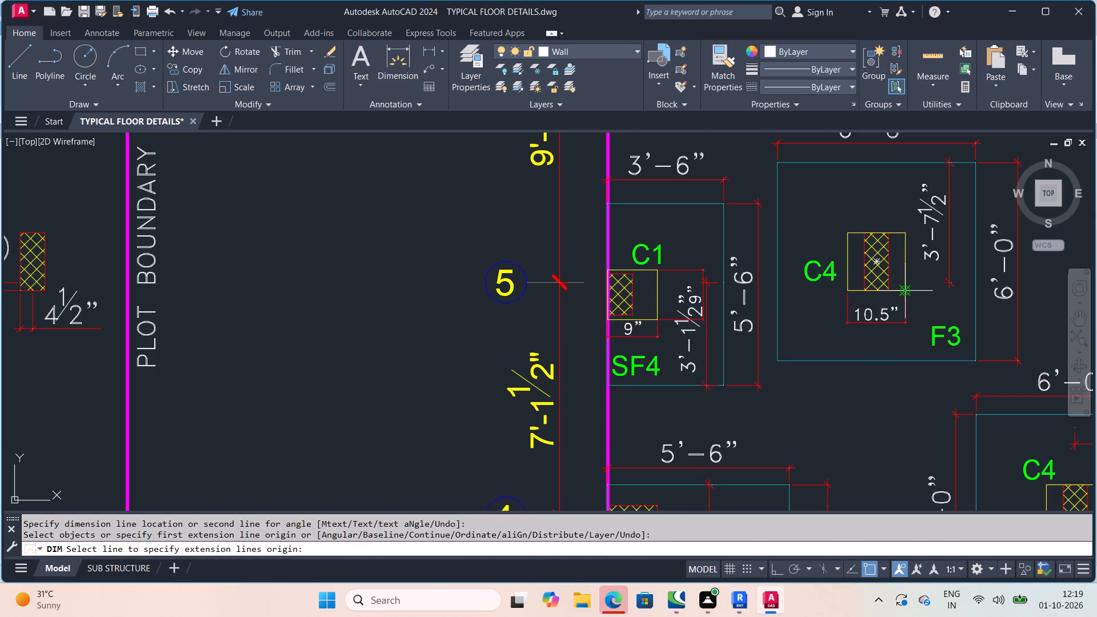
left_click(903, 289)
left_click(903, 235)
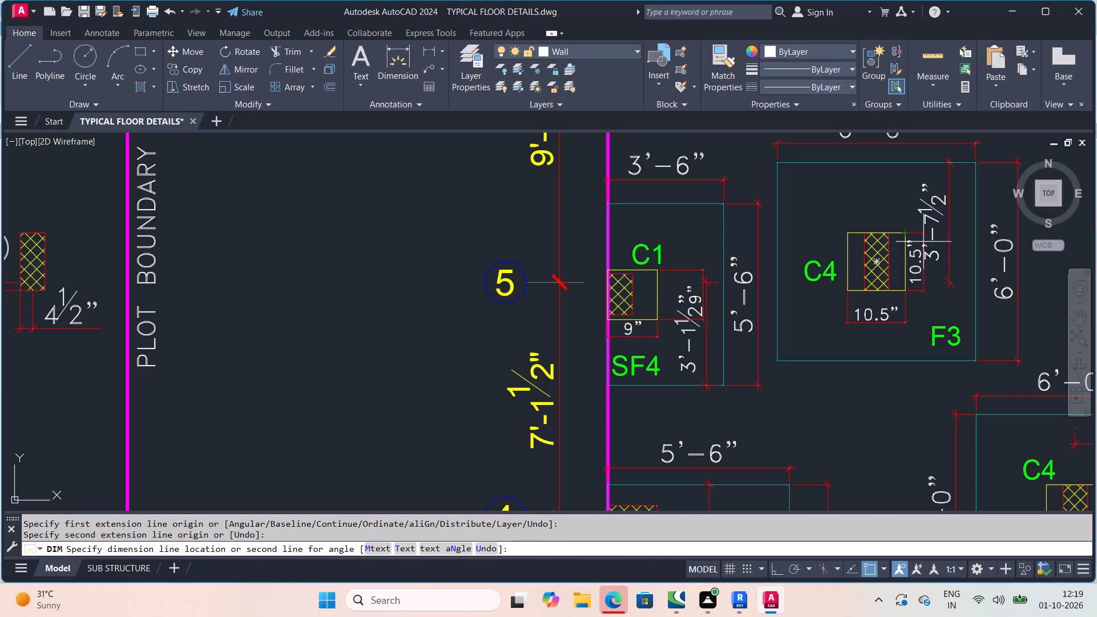
left_click(922, 242)
Examine the column and footing layout plans around grids 3 to 5, including the C3, C4 and C5 pedestals on their footings.
middle_click_drag(916, 328, 827, 326)
scroll(907, 327, "down", 1)
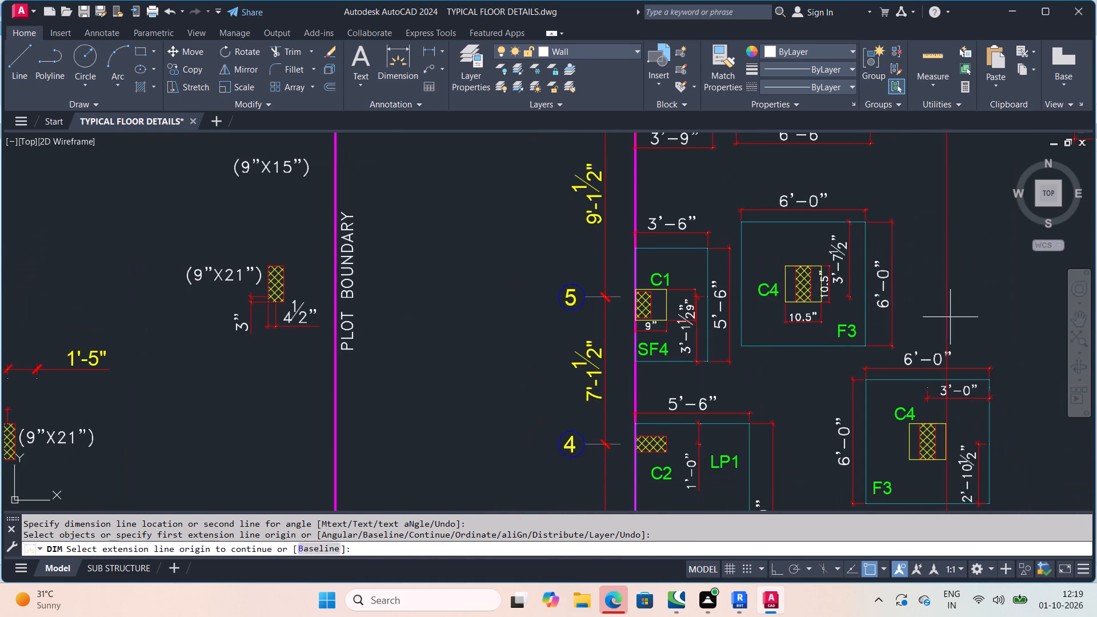
middle_click_drag(952, 317, 914, 329)
scroll(896, 234, "down", 2)
middle_click_drag(896, 234, 874, 261)
scroll(918, 262, "down", 2)
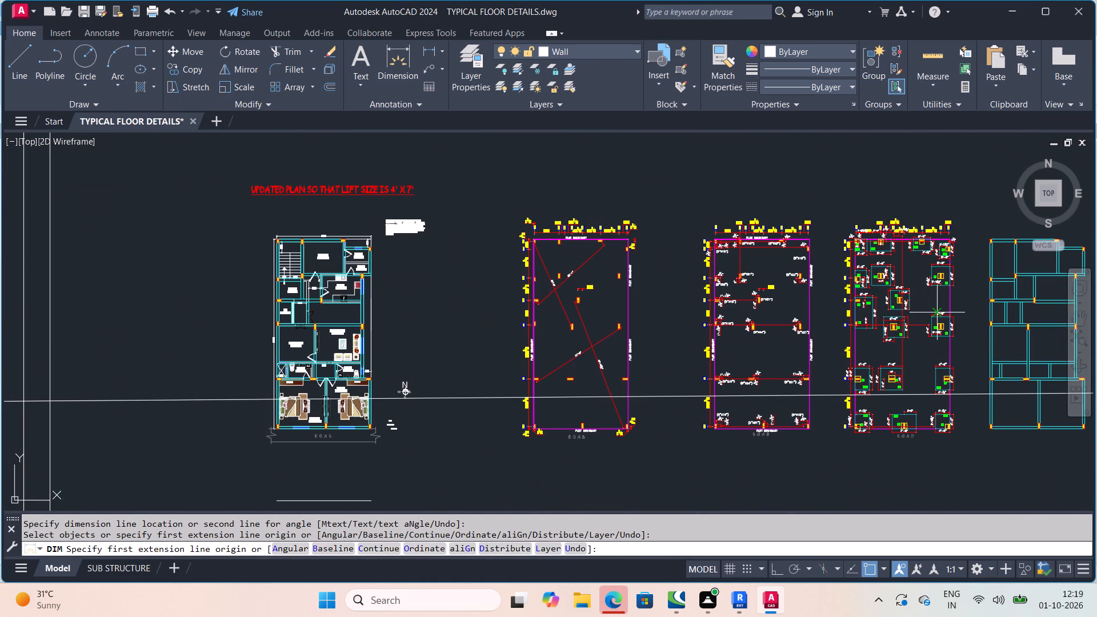
scroll(795, 308, "up", 3)
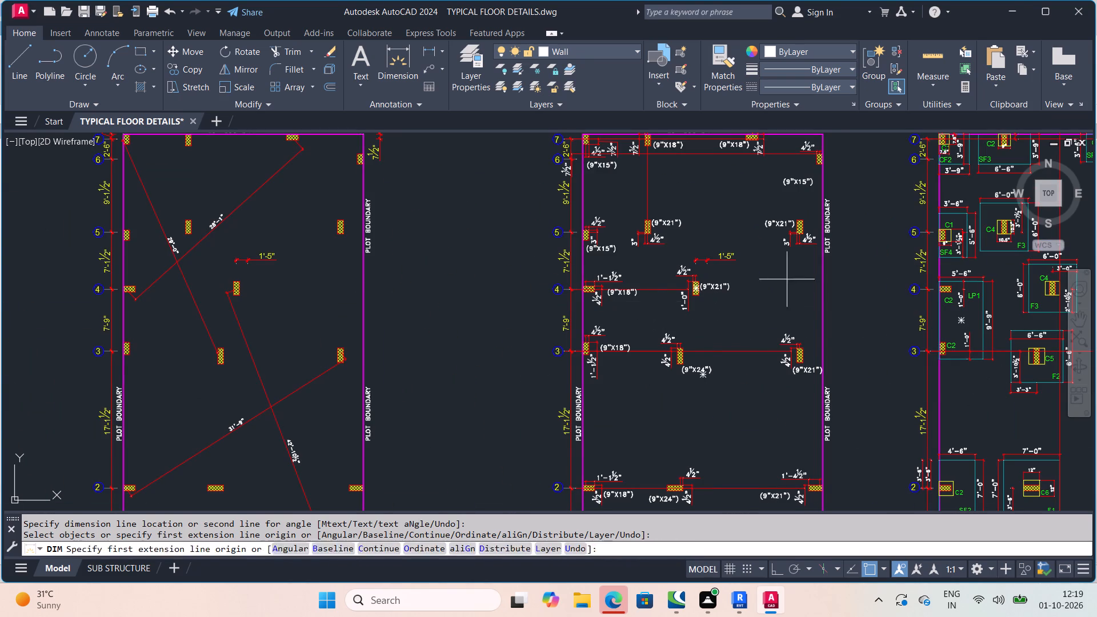
middle_click_drag(803, 302, 522, 293)
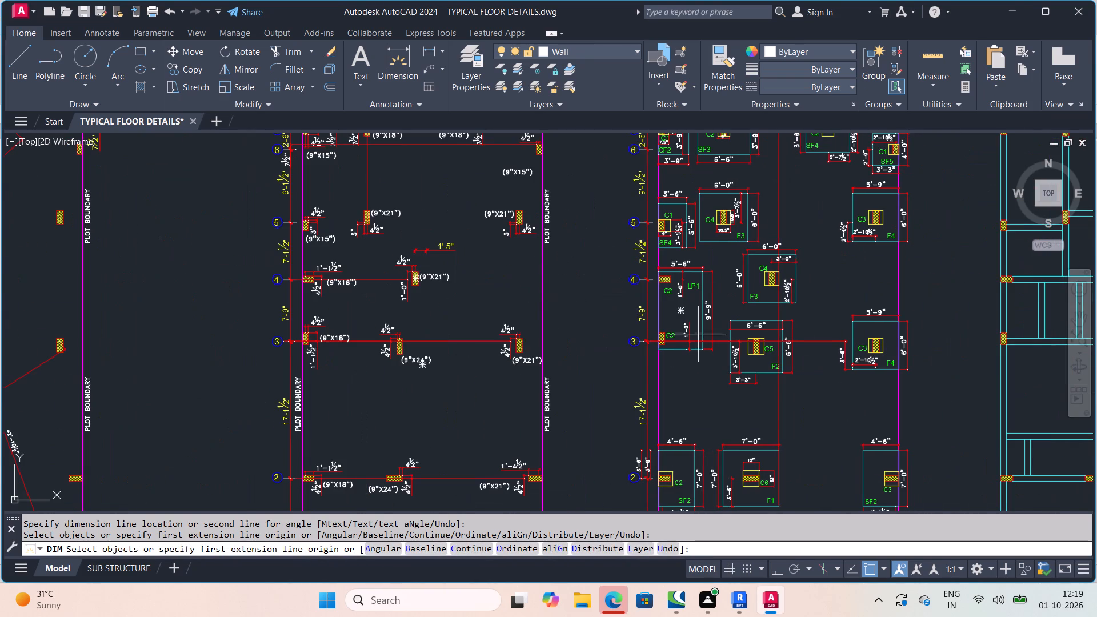
scroll(779, 366, "up", 3)
scroll(709, 326, "down", 2)
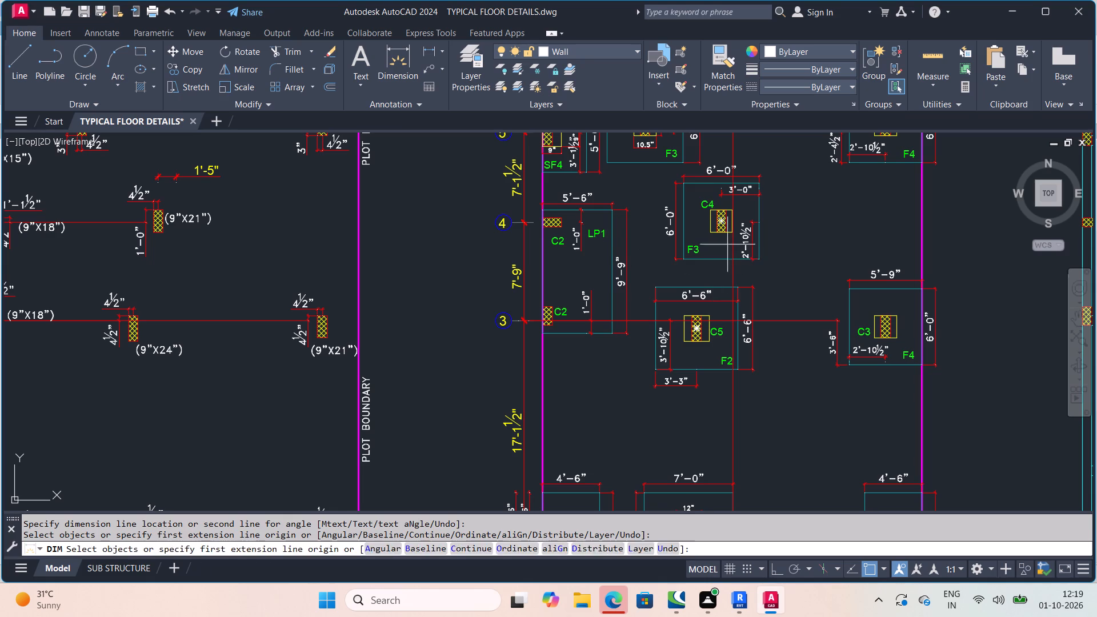
scroll(642, 251, "up", 1)
middle_click_drag(640, 252, 654, 318)
scroll(675, 264, "down", 1)
middle_click_drag(675, 266, 675, 308)
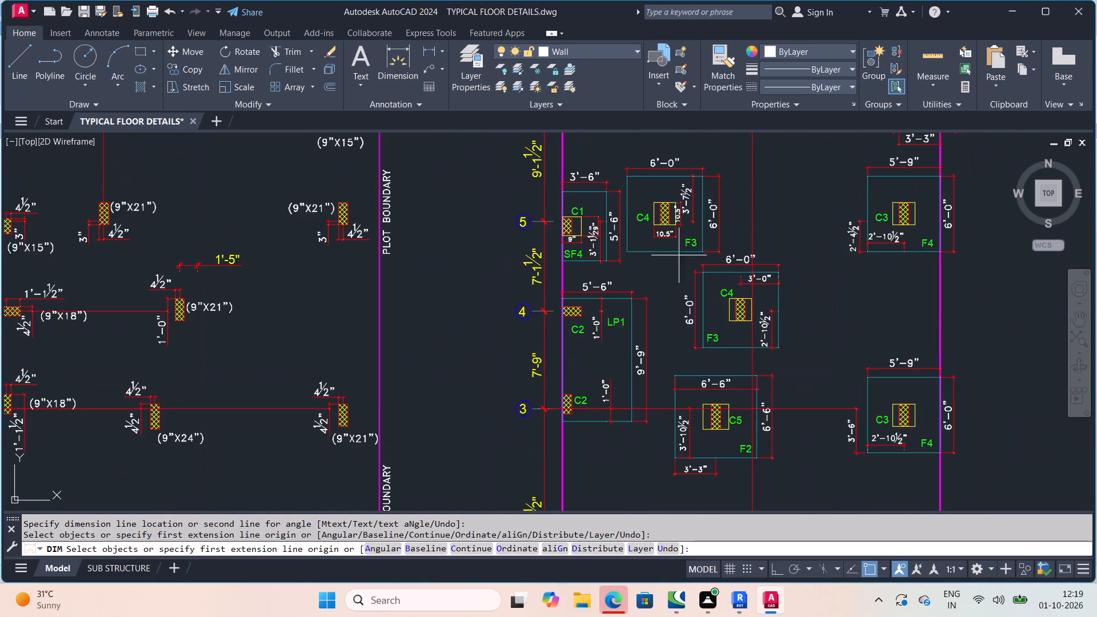
scroll(675, 253, "up", 2)
middle_click_drag(670, 252, 676, 339)
scroll(669, 254, "down", 1)
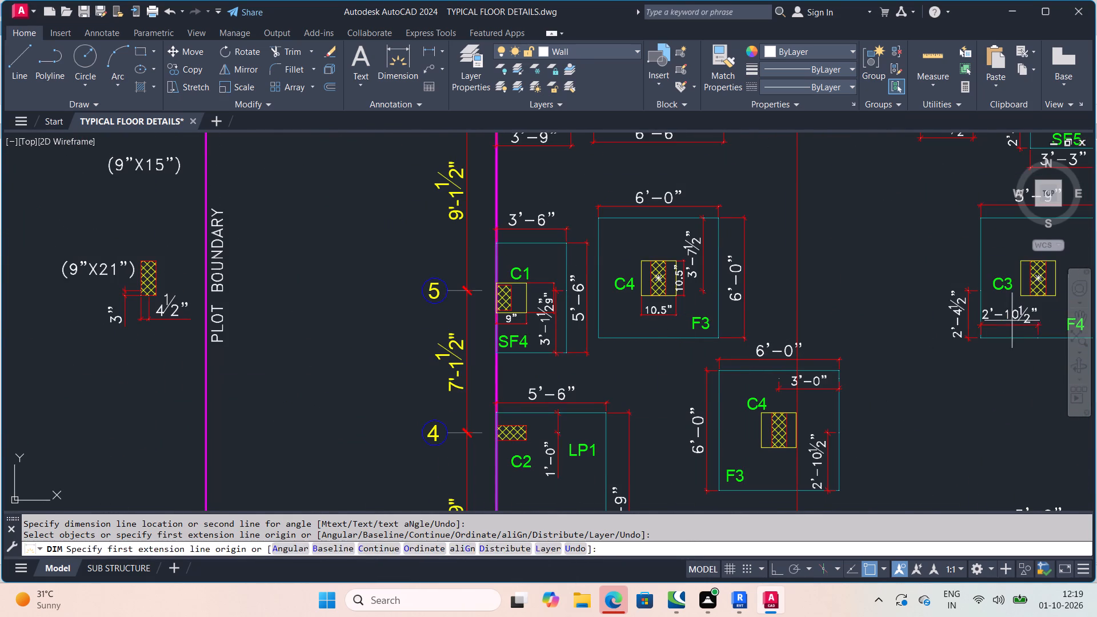
scroll(923, 359, "down", 3)
middle_click_drag(966, 384, 828, 397)
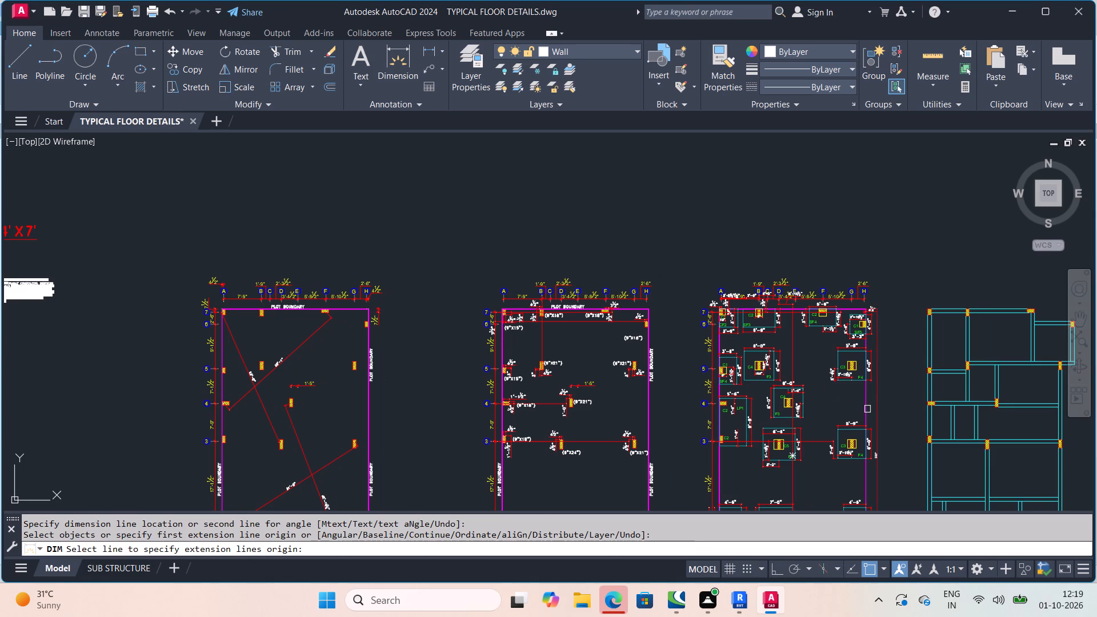
Examine the overall footing layout plan and the C1 and C2 pedestals on footings CF2 and SF3 at grid 7.
scroll(864, 410, "down", 3)
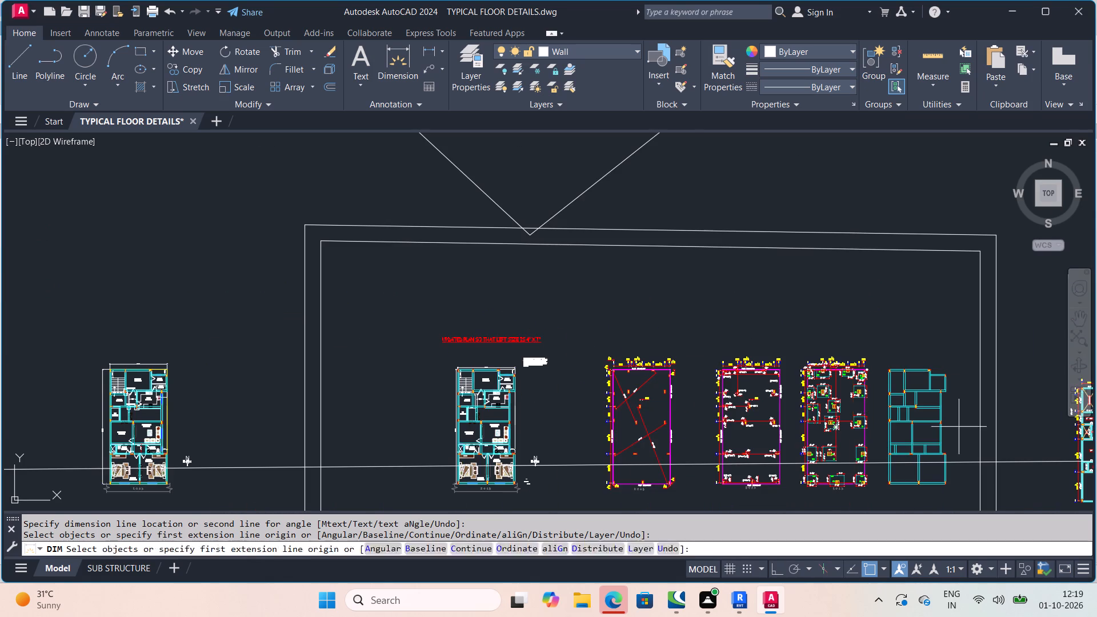
middle_click_drag(944, 430, 794, 328)
scroll(673, 316, "up", 3)
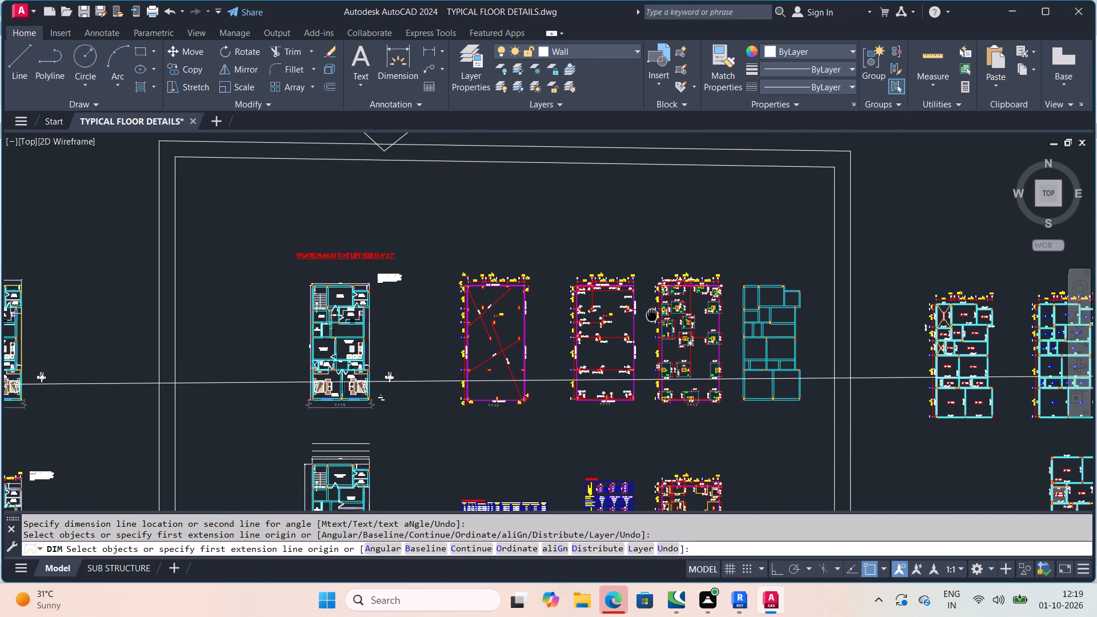
scroll(631, 303, "up", 2)
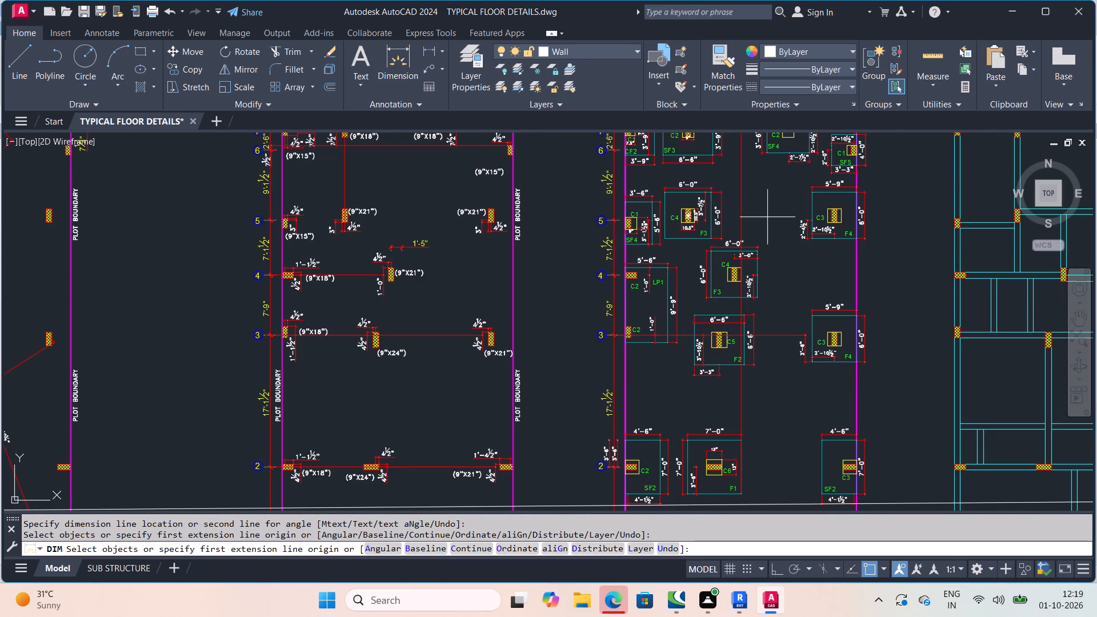
scroll(804, 311, "up", 2)
middle_click_drag(704, 247, 778, 331)
scroll(705, 251, "down", 2)
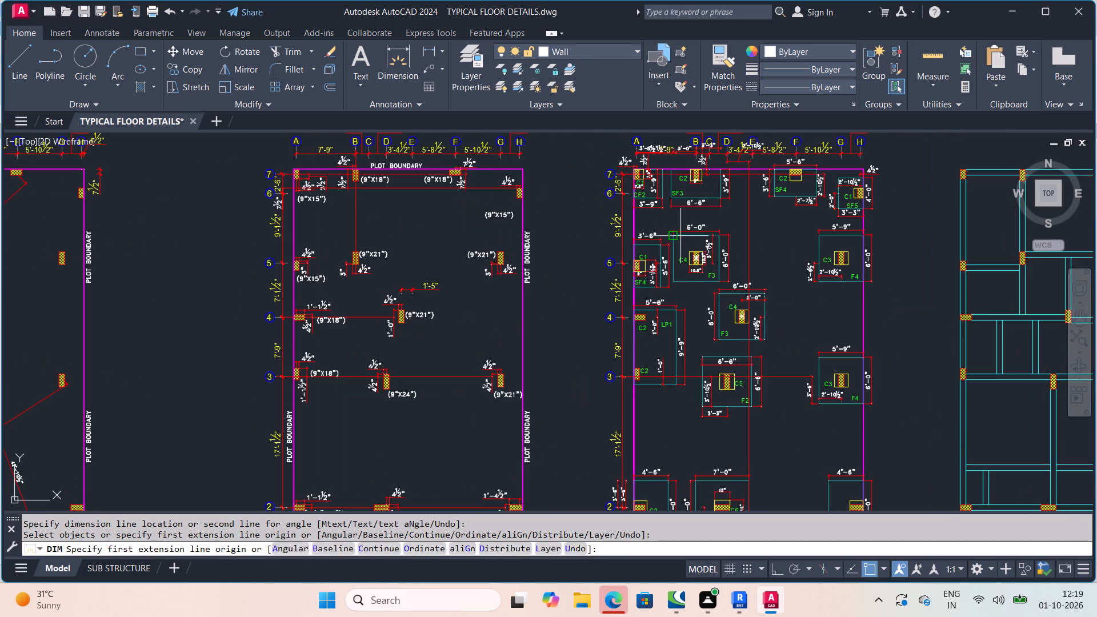
scroll(680, 237, "down", 1)
scroll(680, 199, "up", 3)
scroll(726, 205, "up", 2)
middle_click_drag(678, 218, 735, 289)
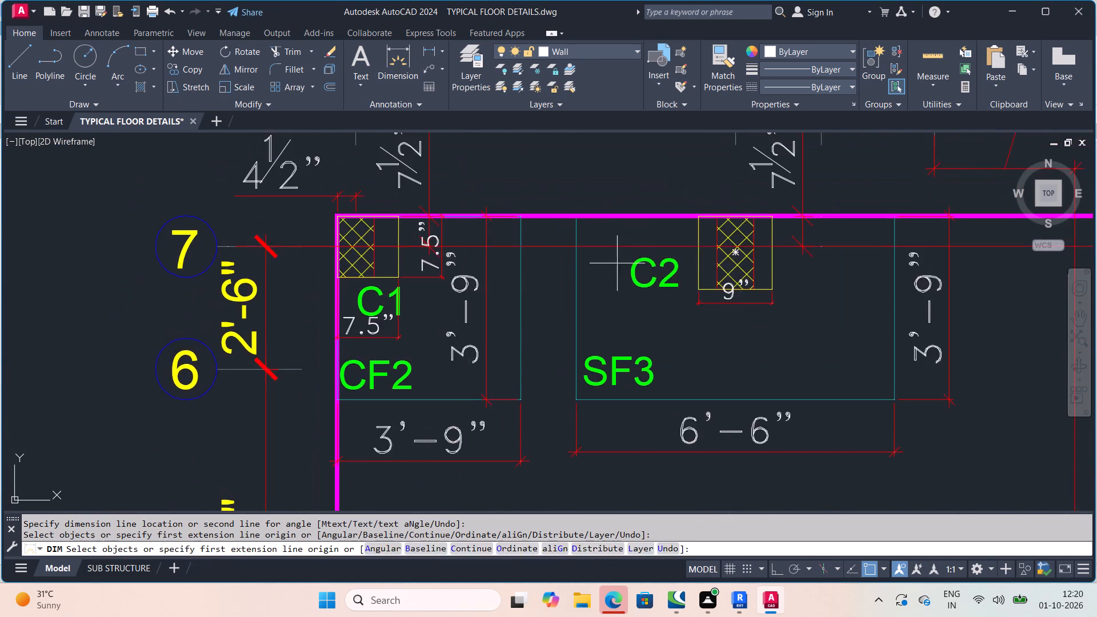
Examine the C1 pedestal on footing CF2 and the C2 pedestal on footing SF3 along grid 7.
scroll(437, 308, "up", 2)
middle_click_drag(419, 279, 474, 345)
scroll(422, 285, "down", 1)
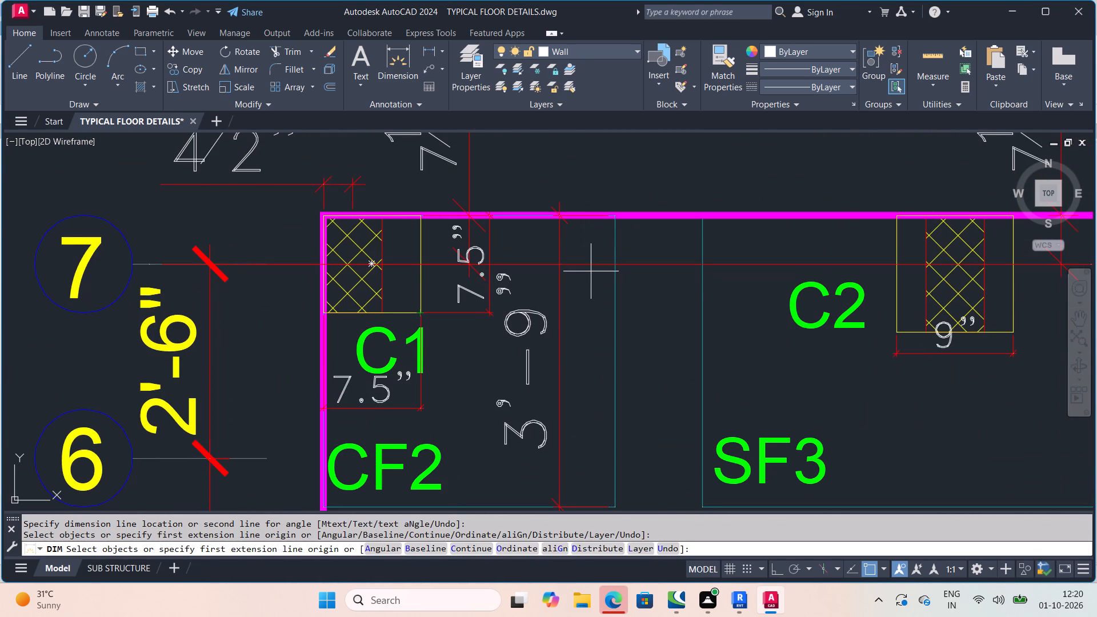
middle_click_drag(879, 290, 717, 210)
scroll(872, 290, "down", 1)
scroll(778, 235, "up", 3)
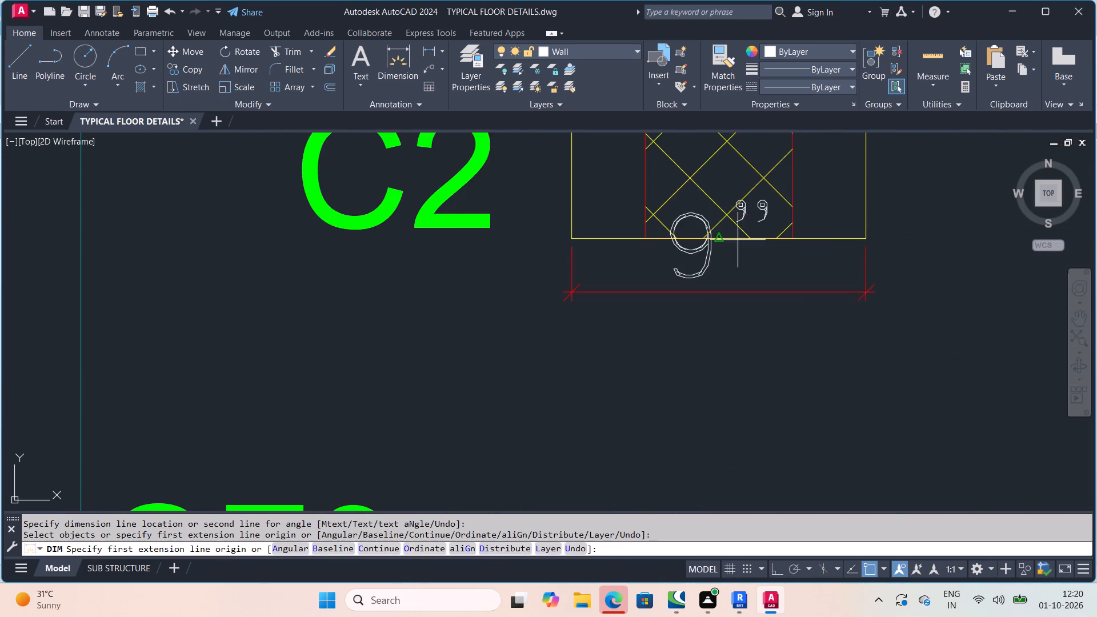
scroll(713, 250, "down", 2)
scroll(836, 277, "down", 2)
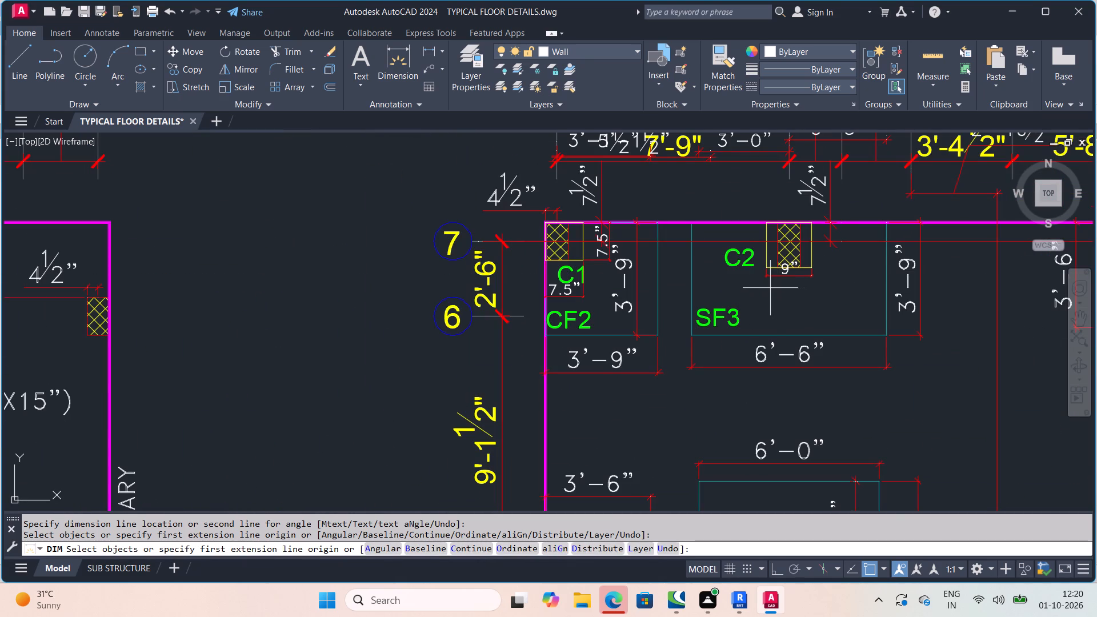
Dimension the width and depth of the C4 pedestal outline on footing F3 at grid 4, placing the width dimension below it.
scroll(775, 323, "down", 2)
middle_click_drag(766, 323, 726, 197)
scroll(766, 323, "down", 1)
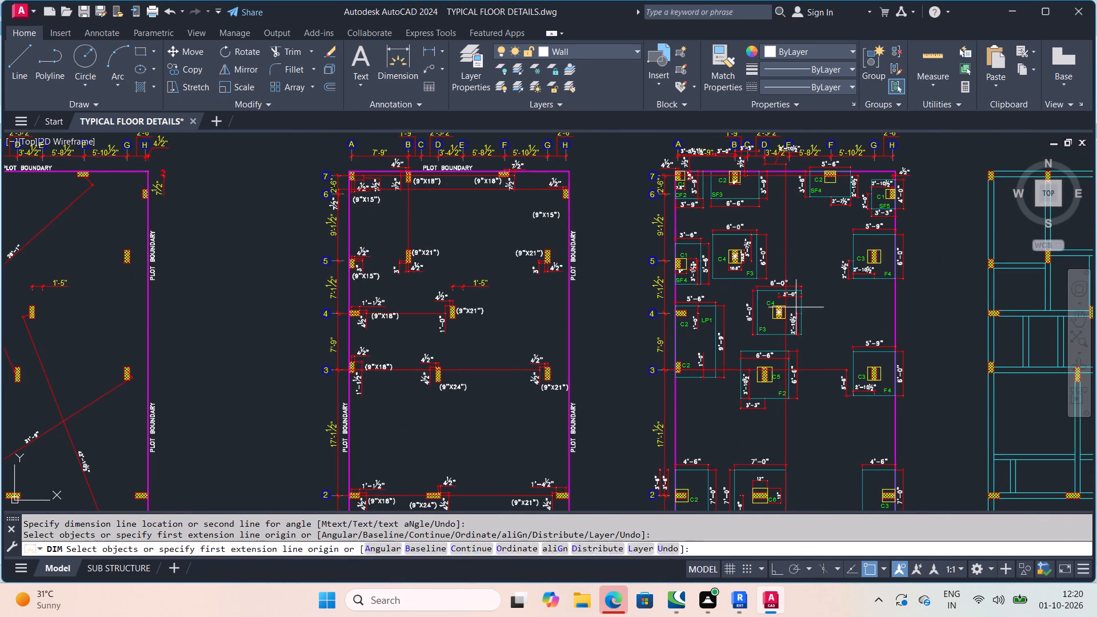
scroll(799, 314, "up", 3)
scroll(731, 340, "up", 3)
left_click(693, 287)
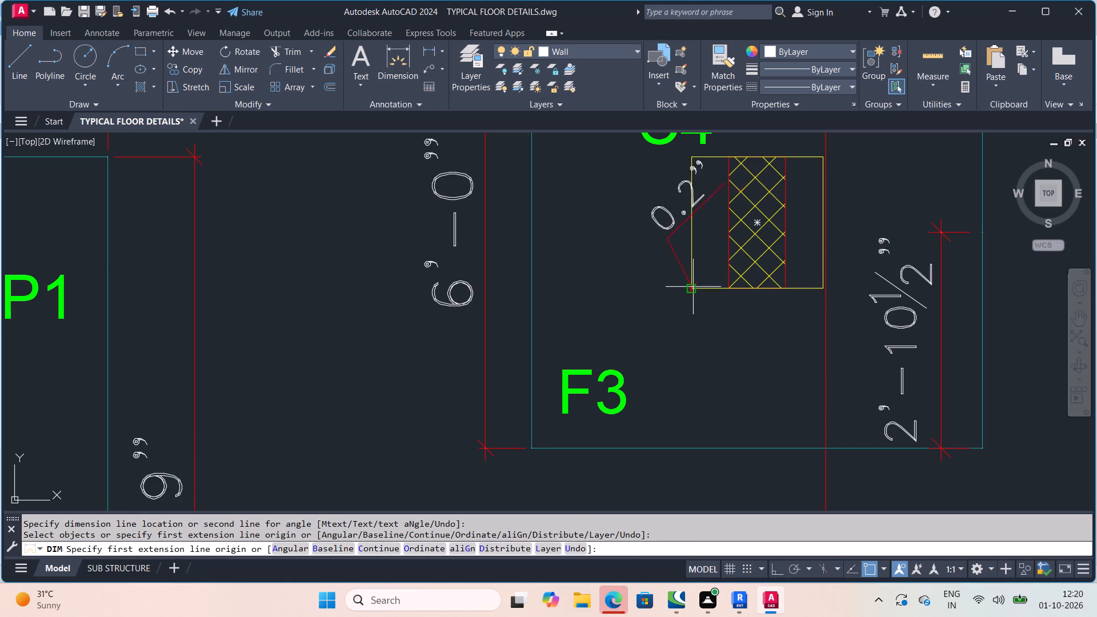
left_click(827, 290)
left_click(824, 380)
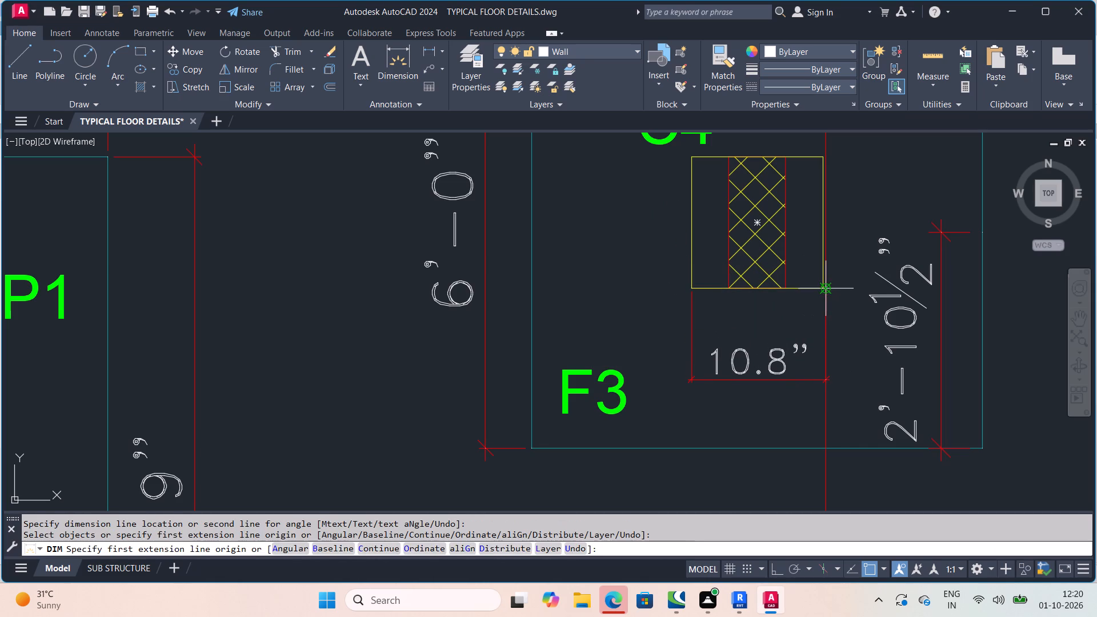
left_click(820, 287)
left_click(823, 157)
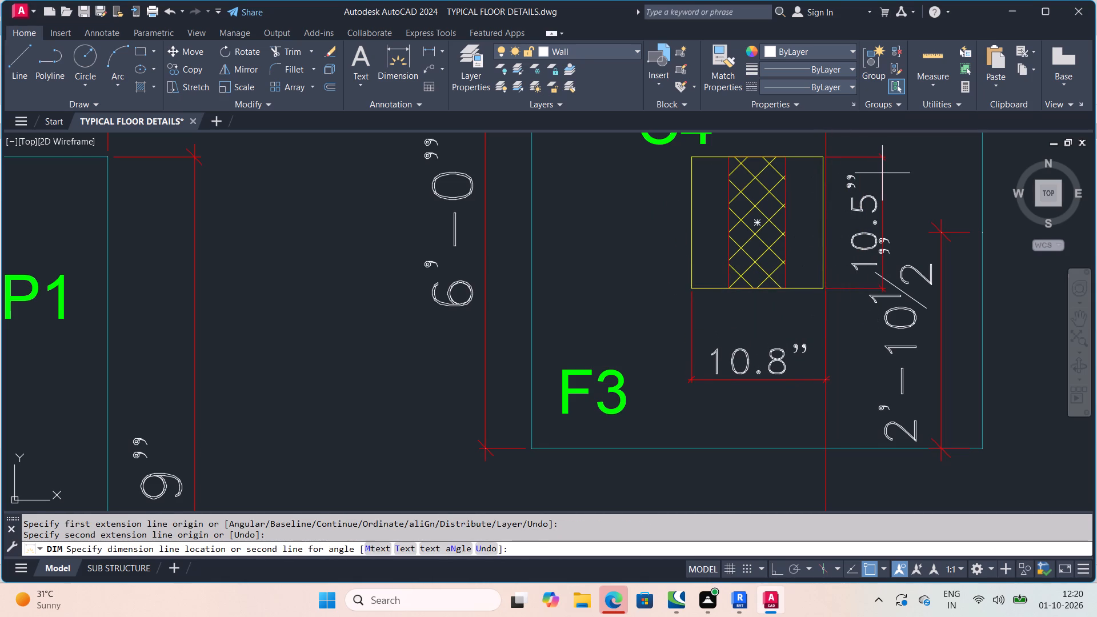
left_click(874, 174)
Dimension the width and depth of the C5 pedestal outline on footing F2 at grid 3, placing the width dimension below it.
scroll(860, 227, "down", 3)
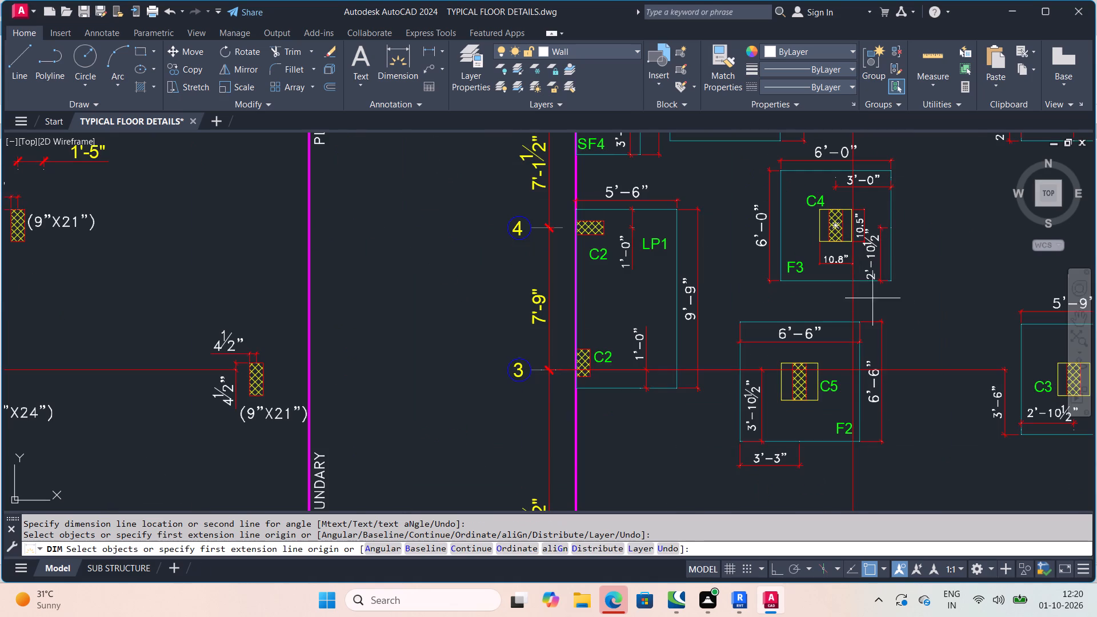
middle_click_drag(936, 283, 838, 204)
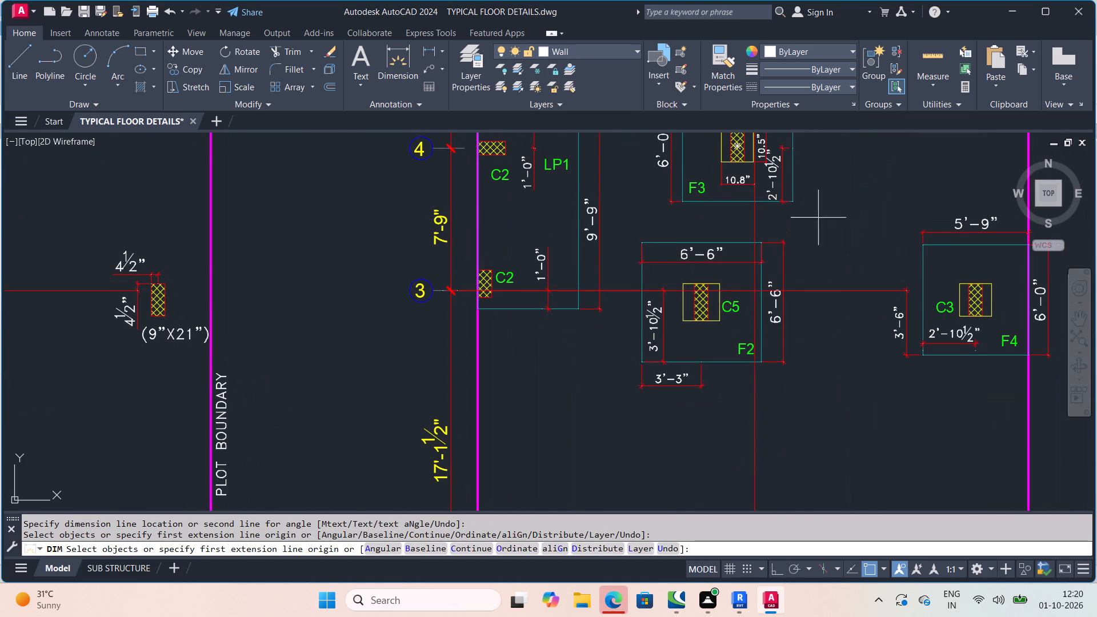
scroll(714, 334, "up", 1)
left_click(662, 314)
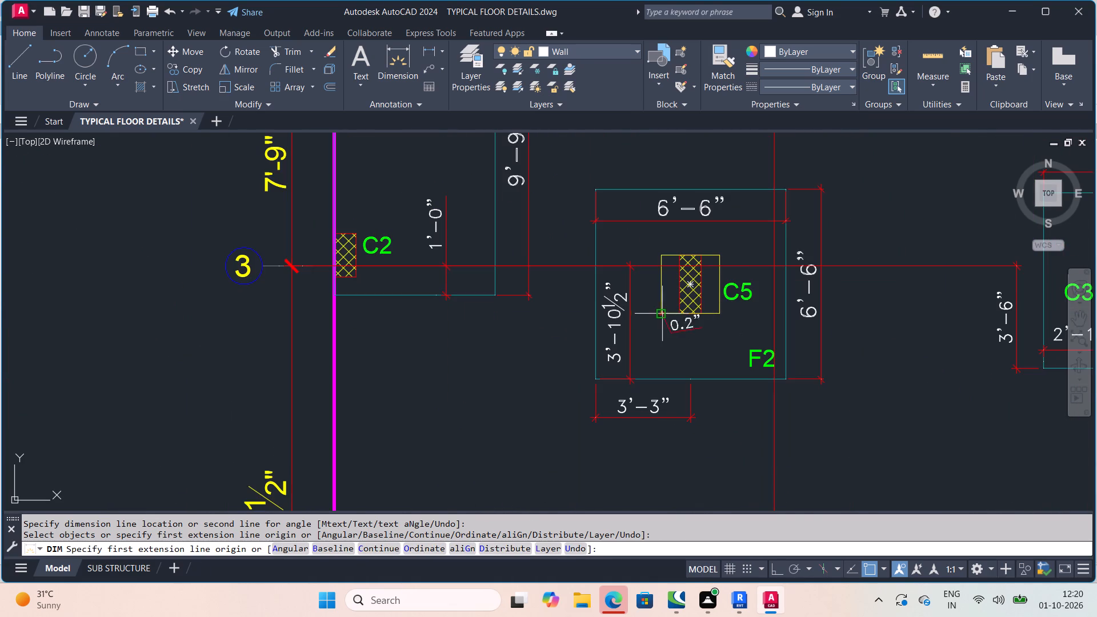
left_click(719, 311)
left_click(715, 344)
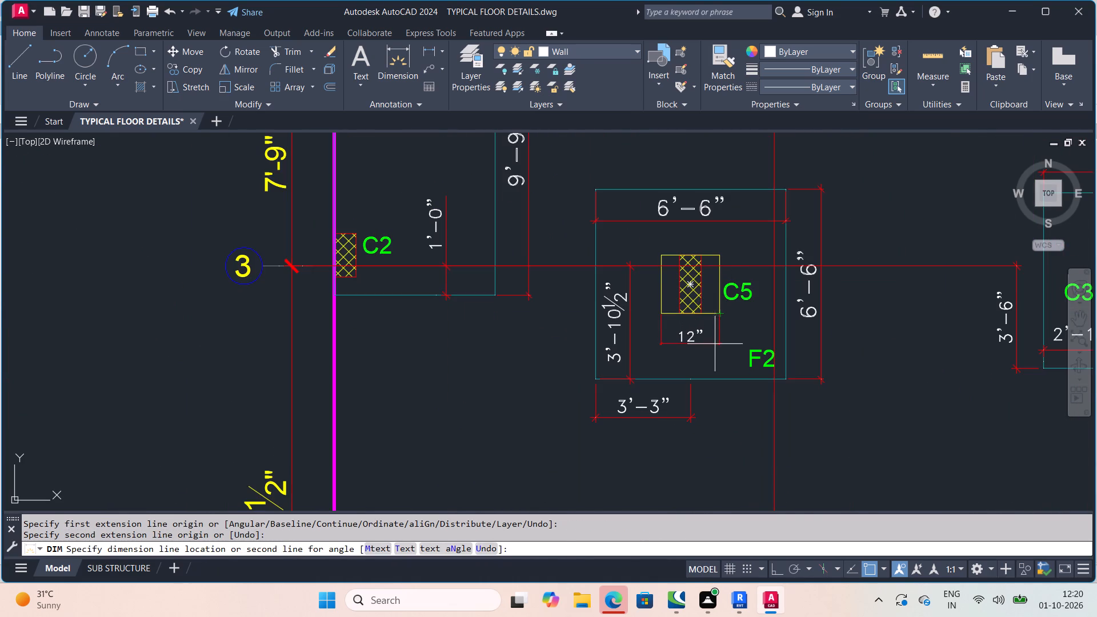
left_click(719, 313)
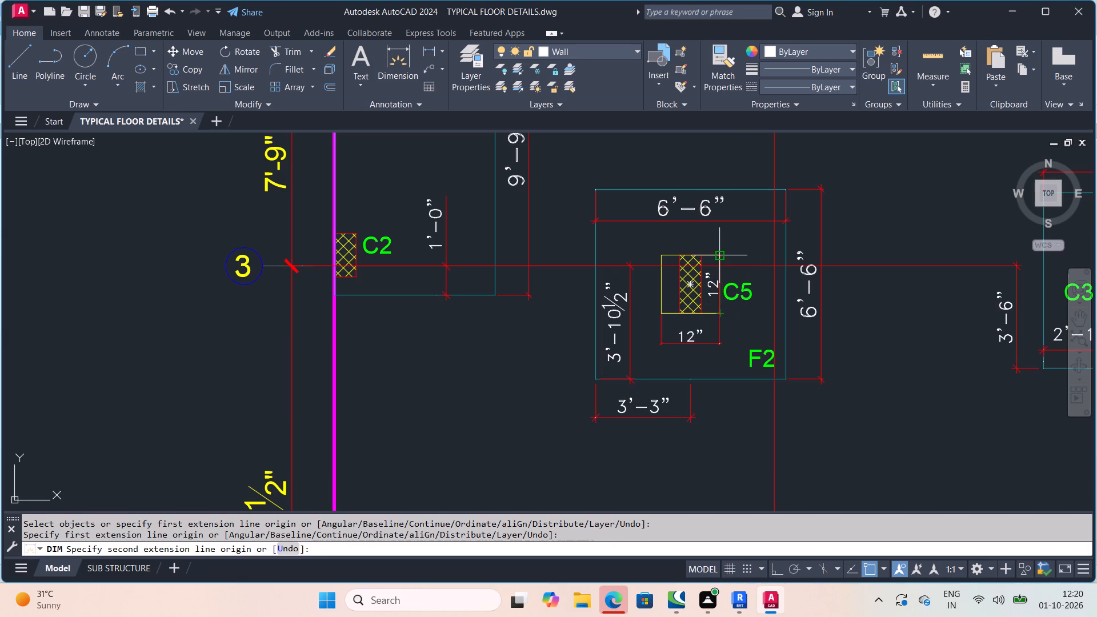
left_click(718, 255)
left_click(770, 273)
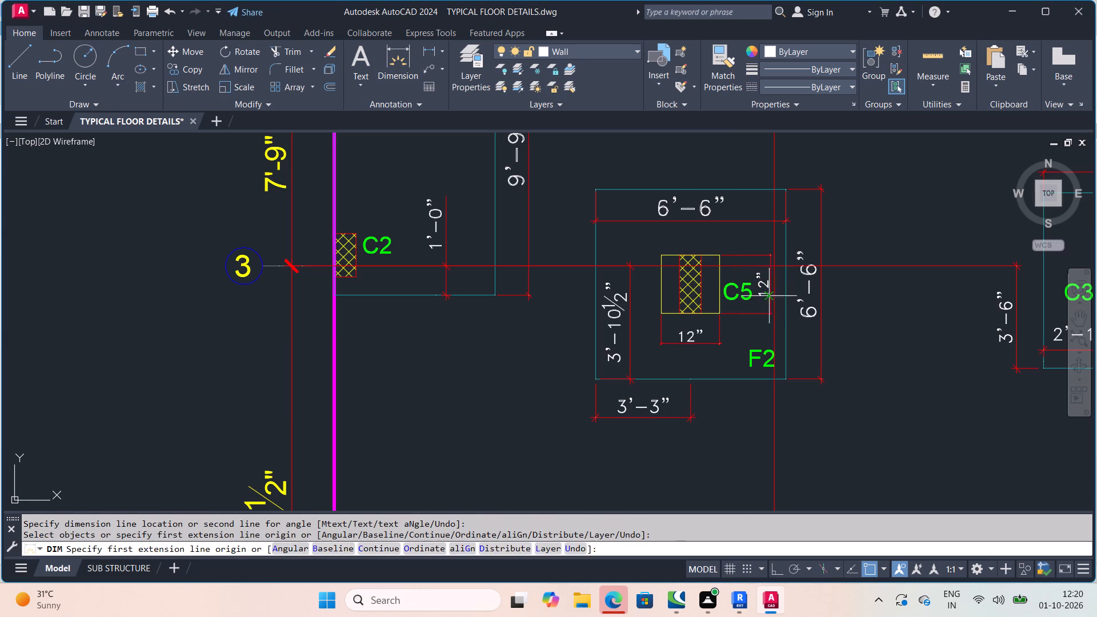
Dimension the width and depth of the C3 pedestal outline on footing F4 at grid 3, placing the width dimension below it.
middle_click_drag(913, 362, 756, 282)
scroll(878, 347, "down", 1)
scroll(490, 212, "up", 1)
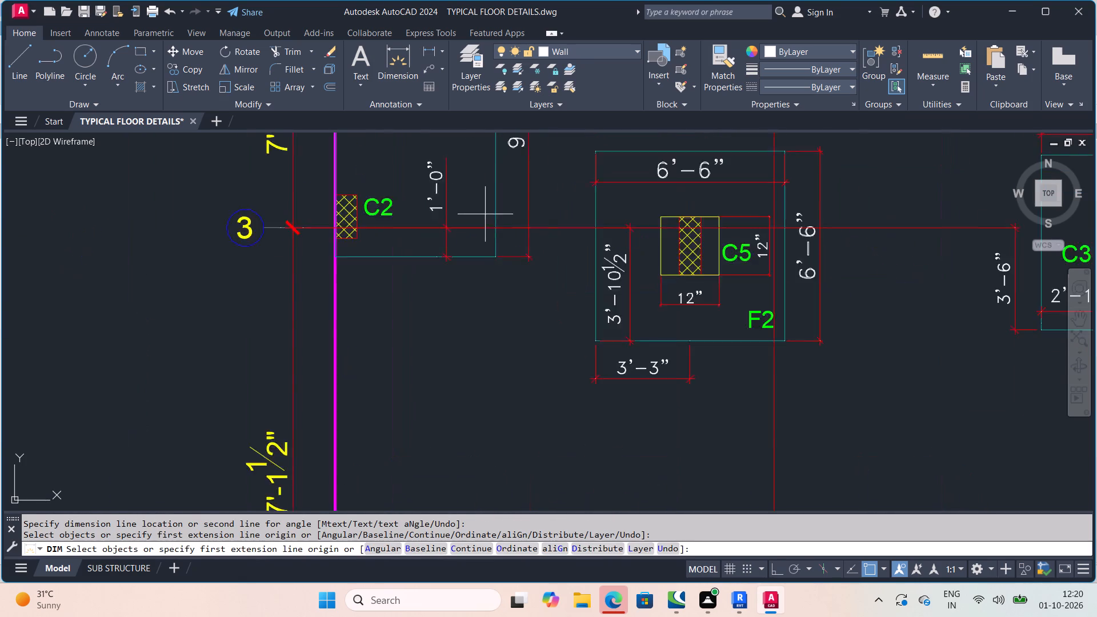
scroll(483, 216, "up", 1)
middle_click_drag(476, 234, 702, 314)
scroll(558, 243, "down", 3)
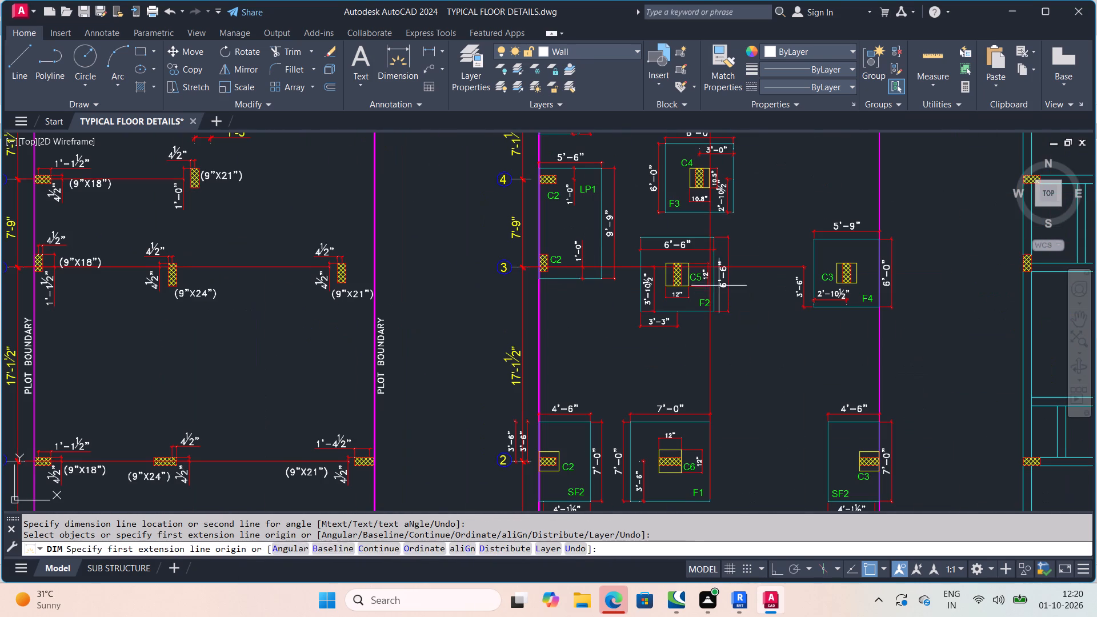
scroll(823, 294, "up", 5)
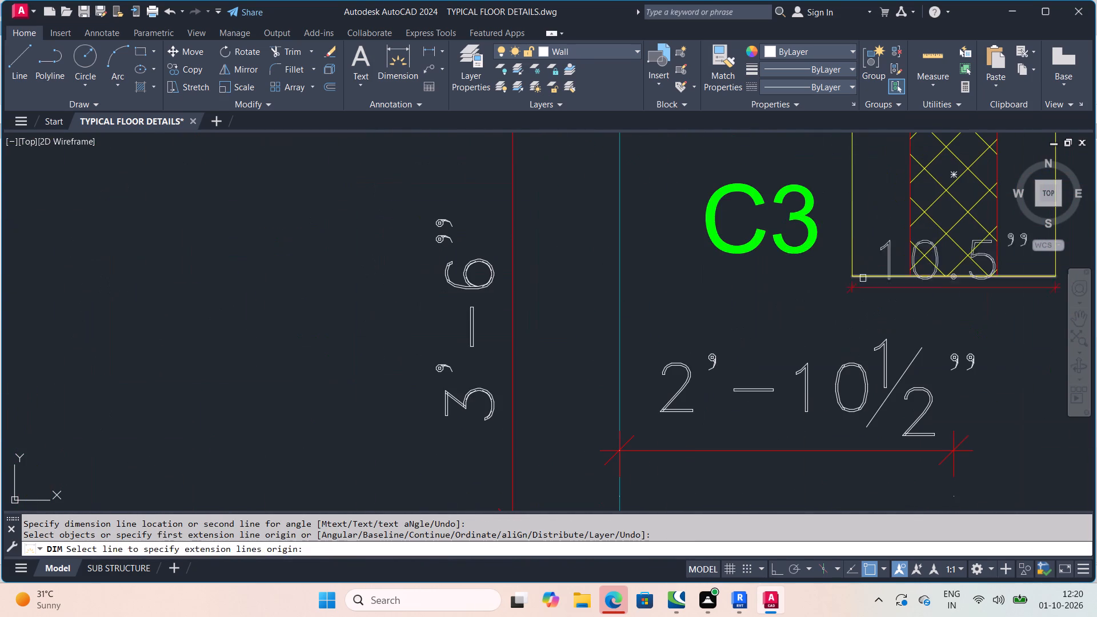
left_click(854, 278)
middle_click_drag(950, 330, 761, 338)
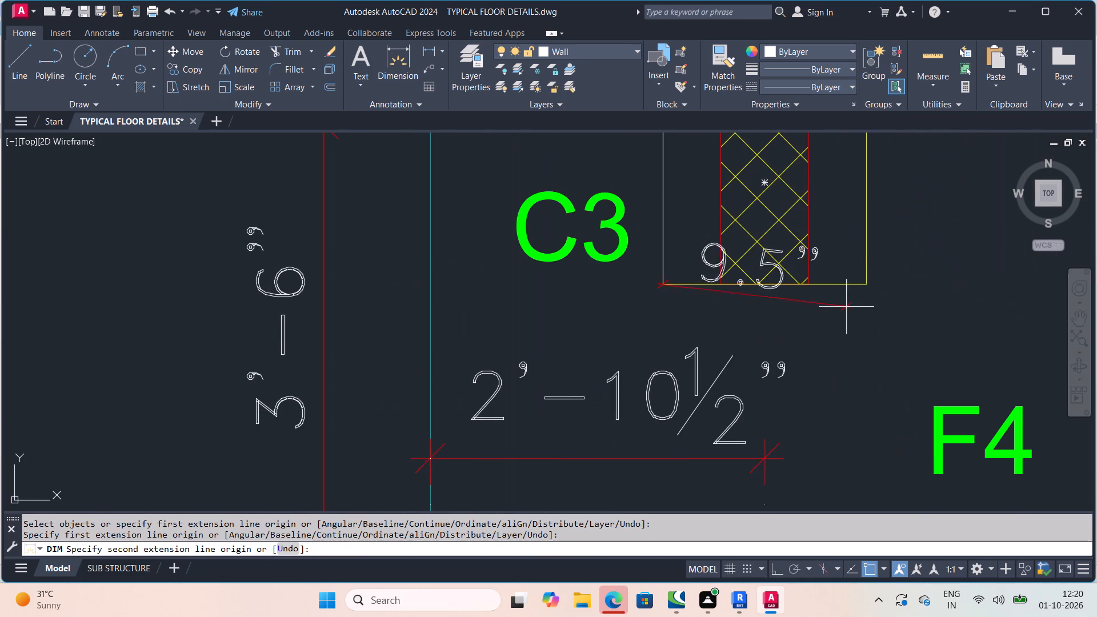
left_click(867, 282)
left_click(871, 328)
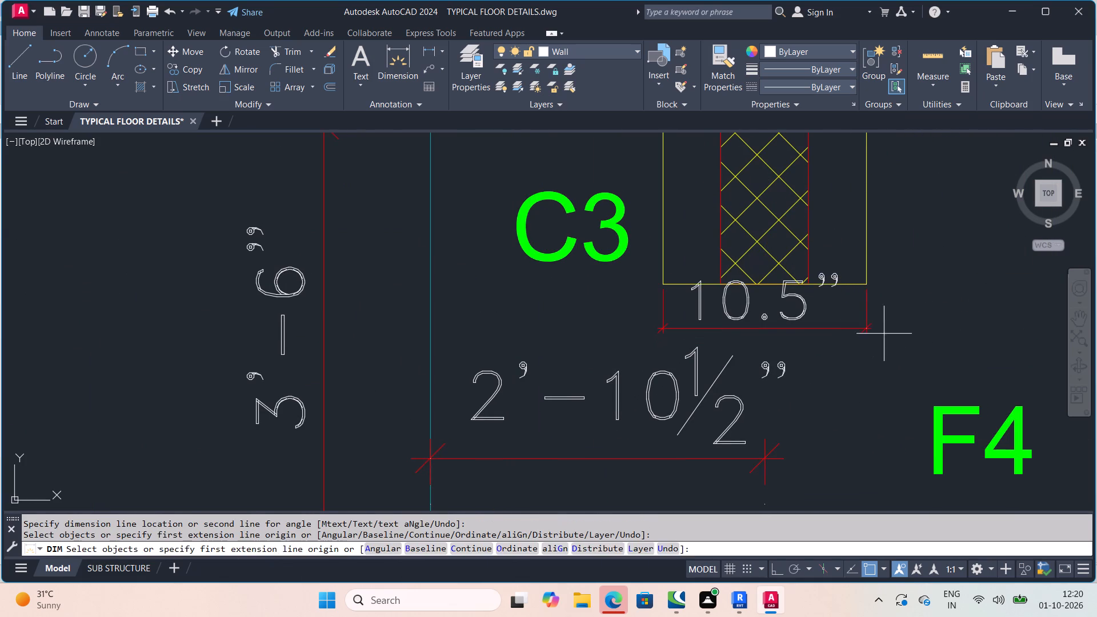
left_click(864, 285)
middle_click_drag(859, 229, 847, 350)
scroll(850, 308, "down", 1)
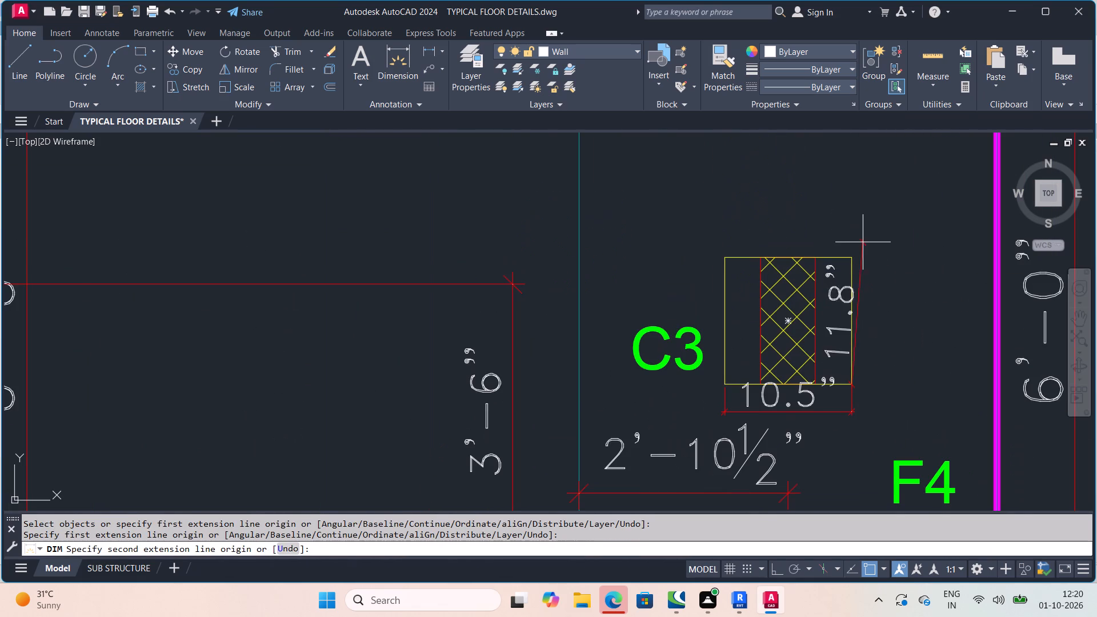
left_click(852, 255)
left_click(926, 268)
Examine the footing layout plan, focusing on the C1 pedestal on corner footing CF2 at grid 7 and the footings around it.
scroll(936, 285, "up", 1)
scroll(936, 285, "down", 4)
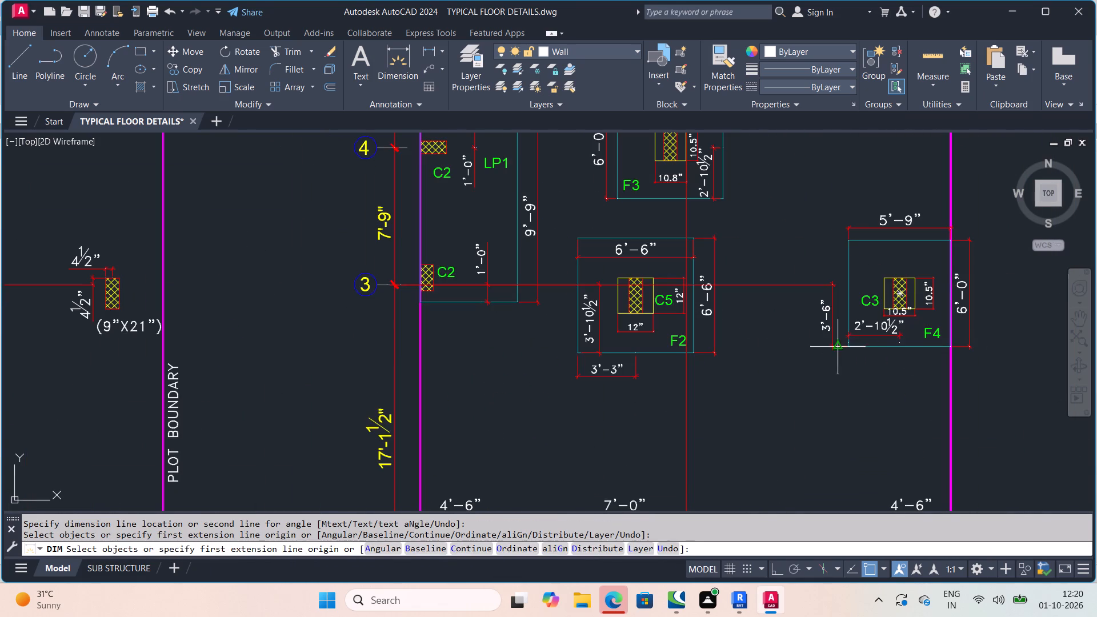
scroll(793, 376, "down", 3)
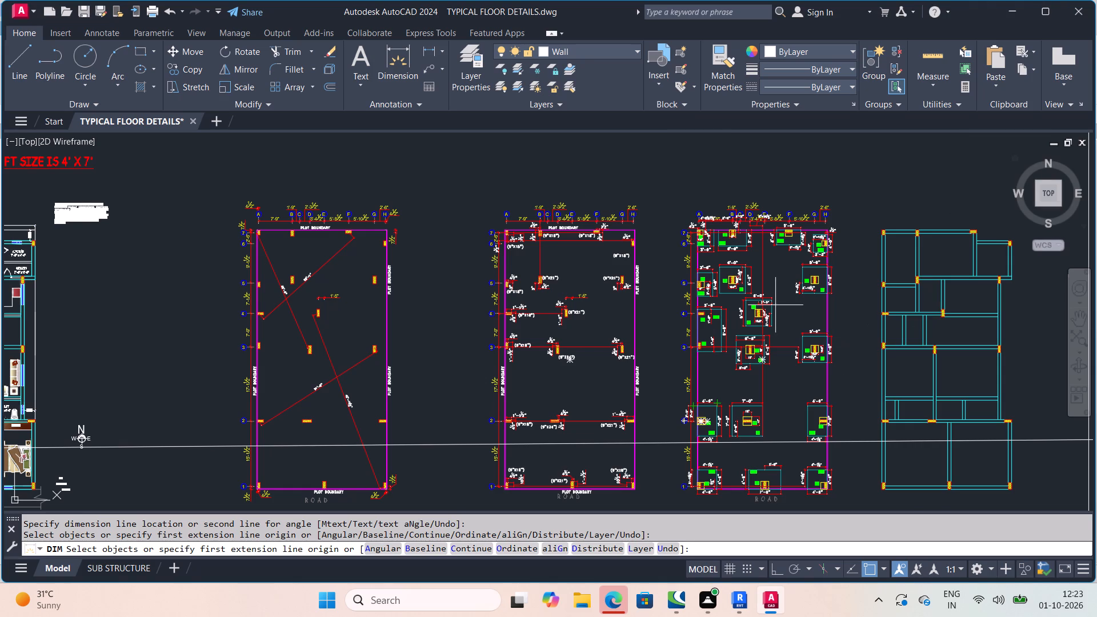
scroll(688, 283, "up", 3)
scroll(715, 241, "down", 2)
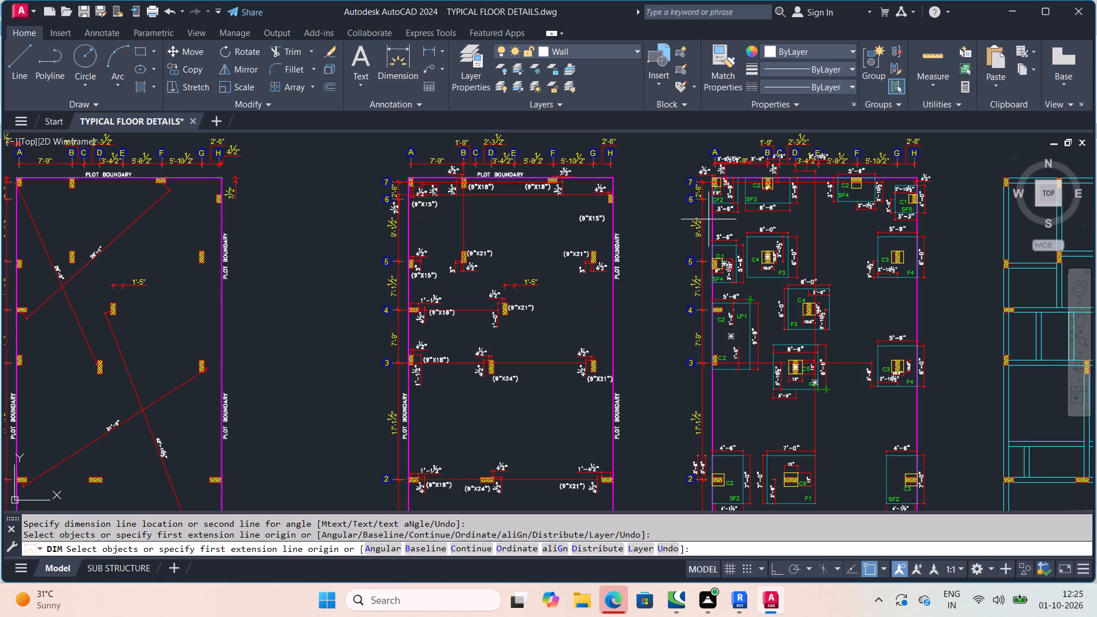
scroll(742, 217, "up", 3)
middle_click_drag(742, 217, 706, 338)
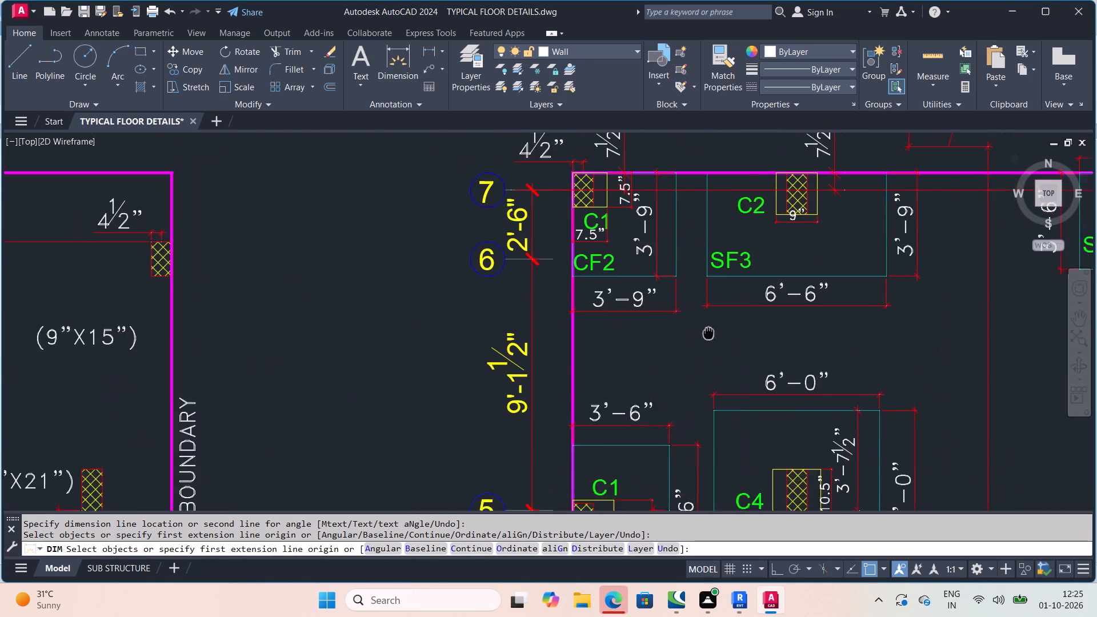
middle_click_drag(706, 338, 700, 347)
scroll(596, 267, "up", 2)
middle_click_drag(599, 268, 616, 358)
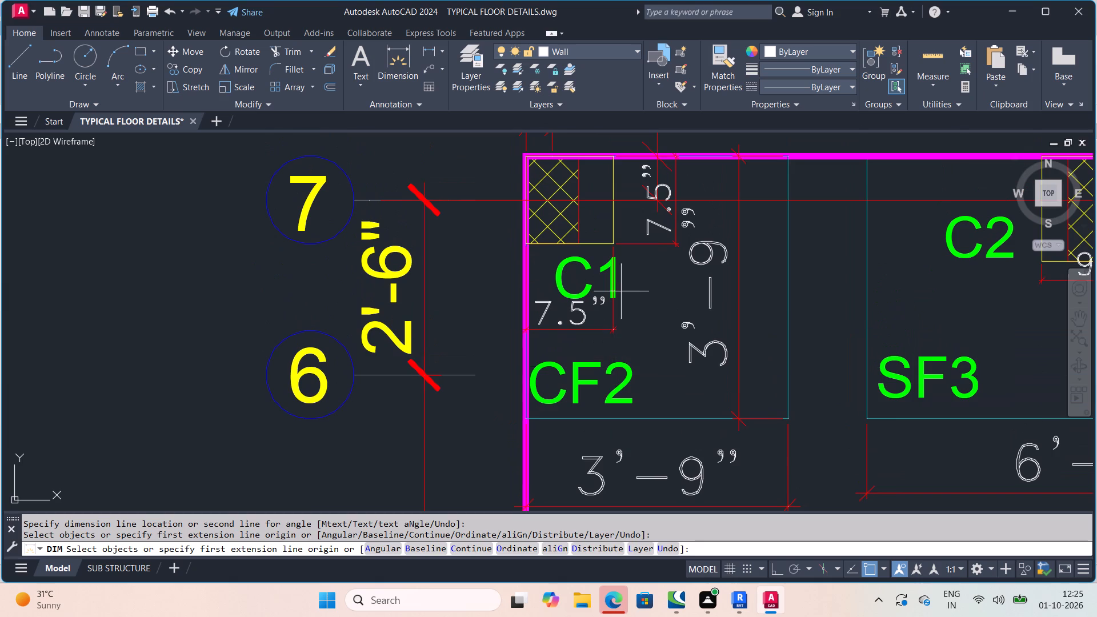
scroll(642, 235, "down", 1)
middle_click(642, 246)
scroll(624, 251, "down", 1)
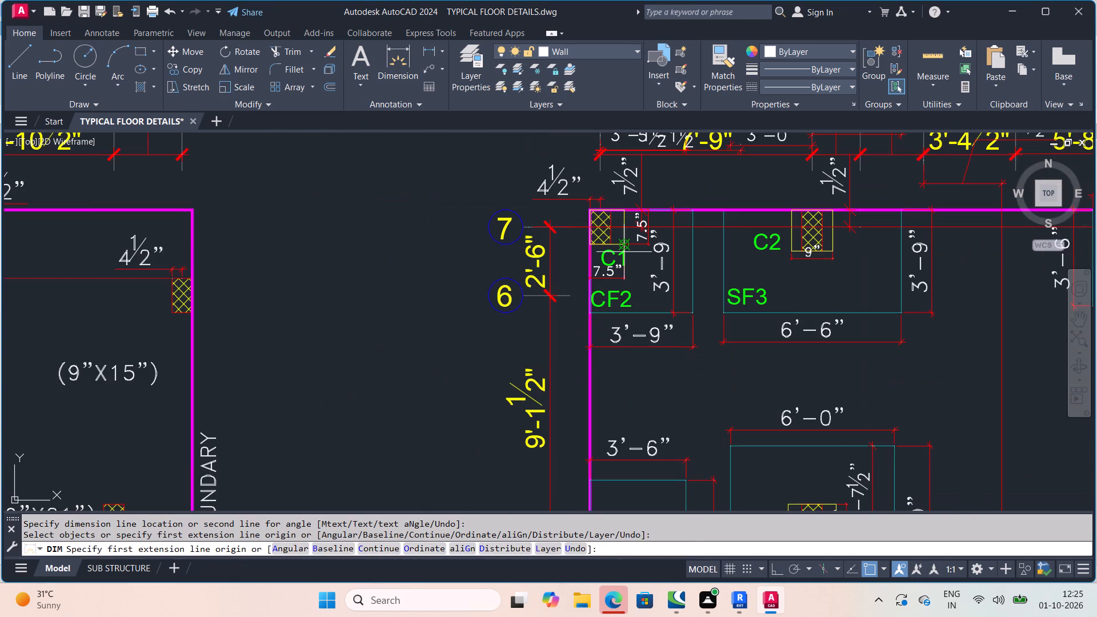
scroll(670, 336, "down", 5)
scroll(670, 336, "up", 3)
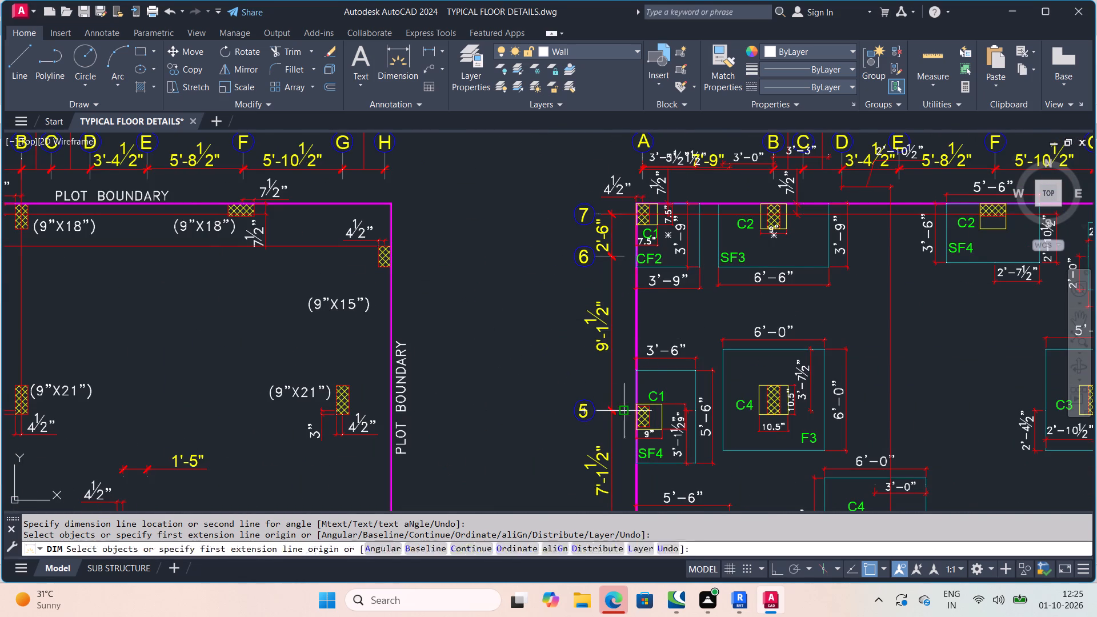
scroll(501, 348, "down", 1)
middle_click_drag(563, 309, 628, 275)
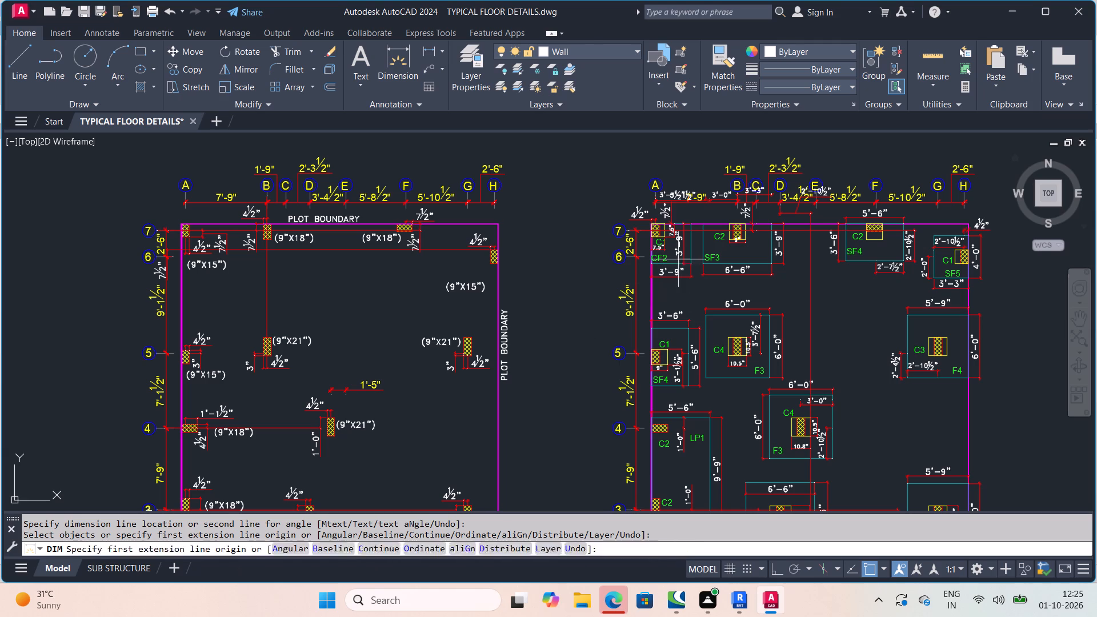
scroll(668, 234, "up", 1)
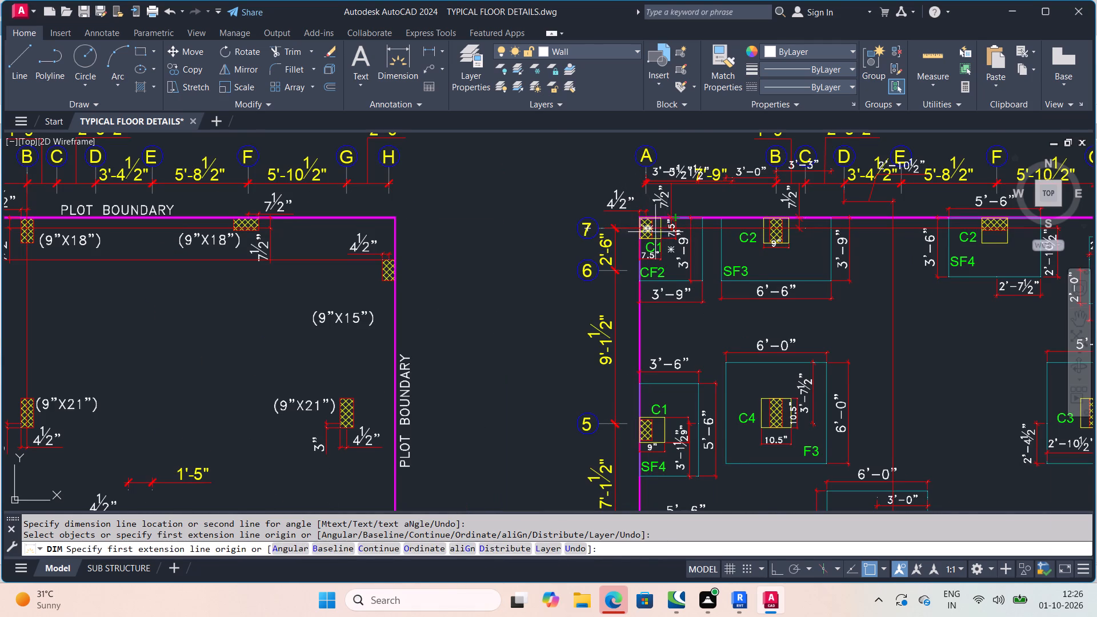
scroll(650, 235, "up", 4)
scroll(650, 235, "down", 3)
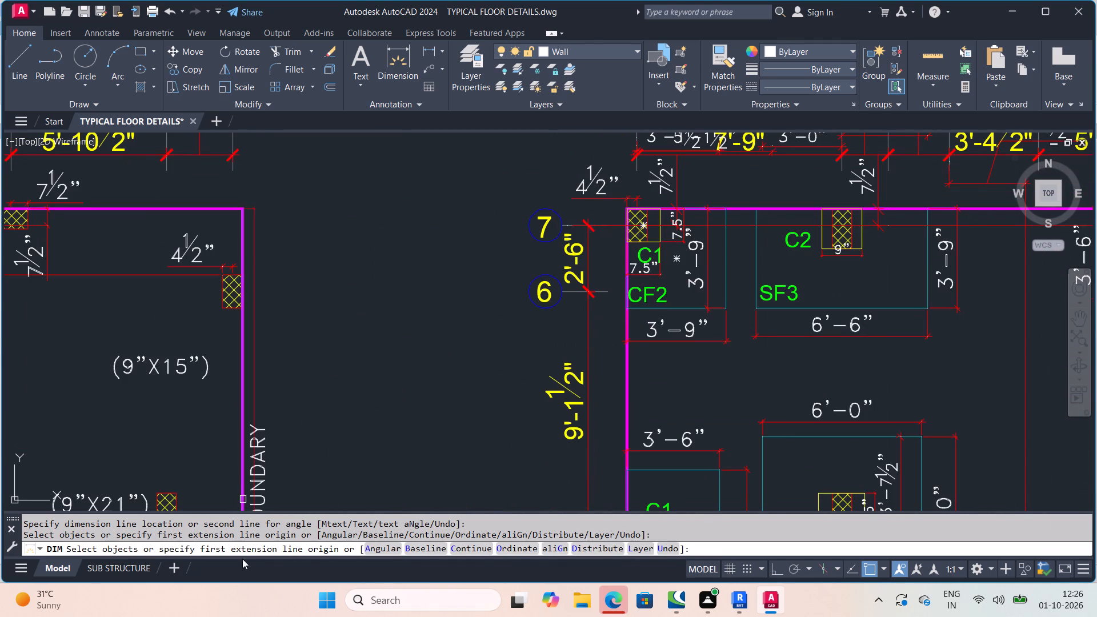
Examine the pedestal X and Y sizes in the isolated footing schedule and return to the footing layout plan.
scroll(530, 390, "down", 5)
scroll(395, 442, "up", 1)
middle_click_drag(395, 442, 551, 221)
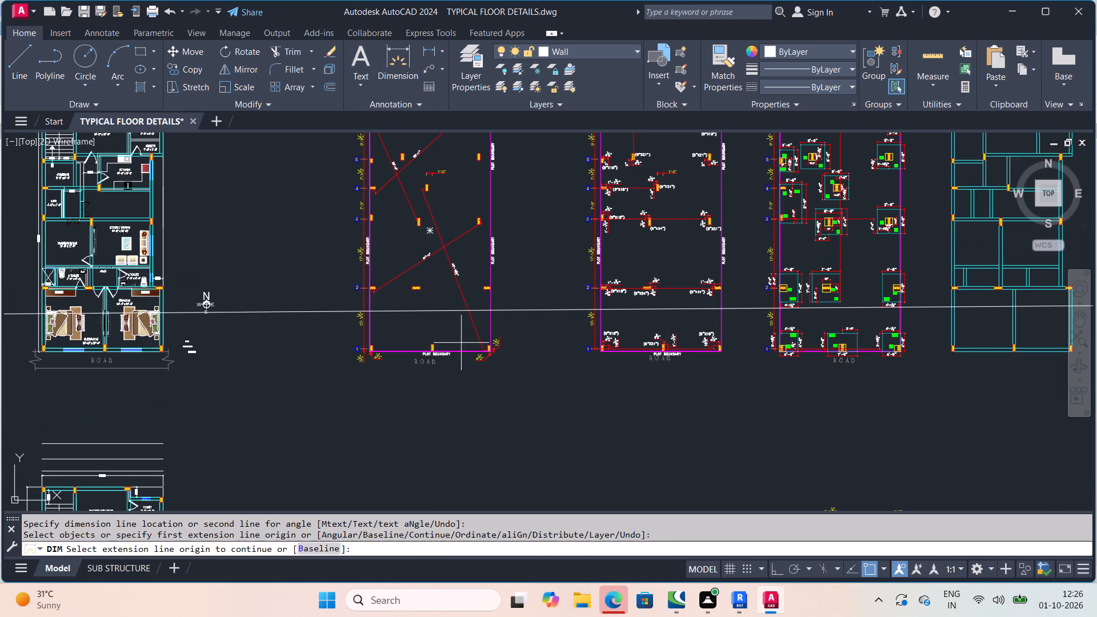
middle_click_drag(409, 370, 619, 238)
scroll(409, 370, "down", 1)
scroll(579, 384, "up", 3)
scroll(623, 358, "up", 3)
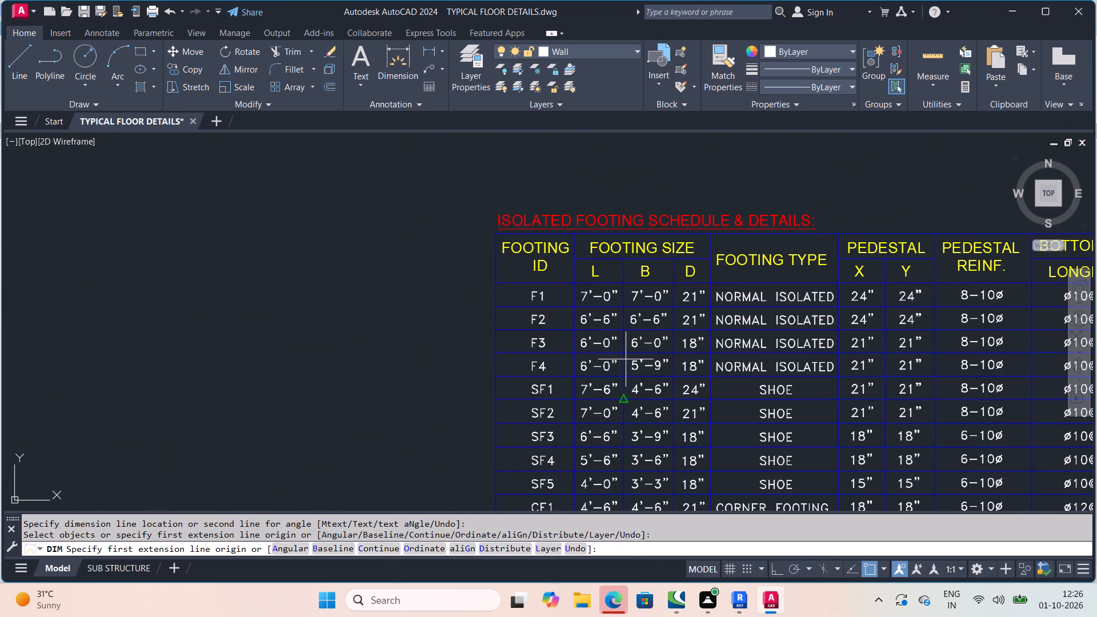
middle_click_drag(686, 412, 654, 370)
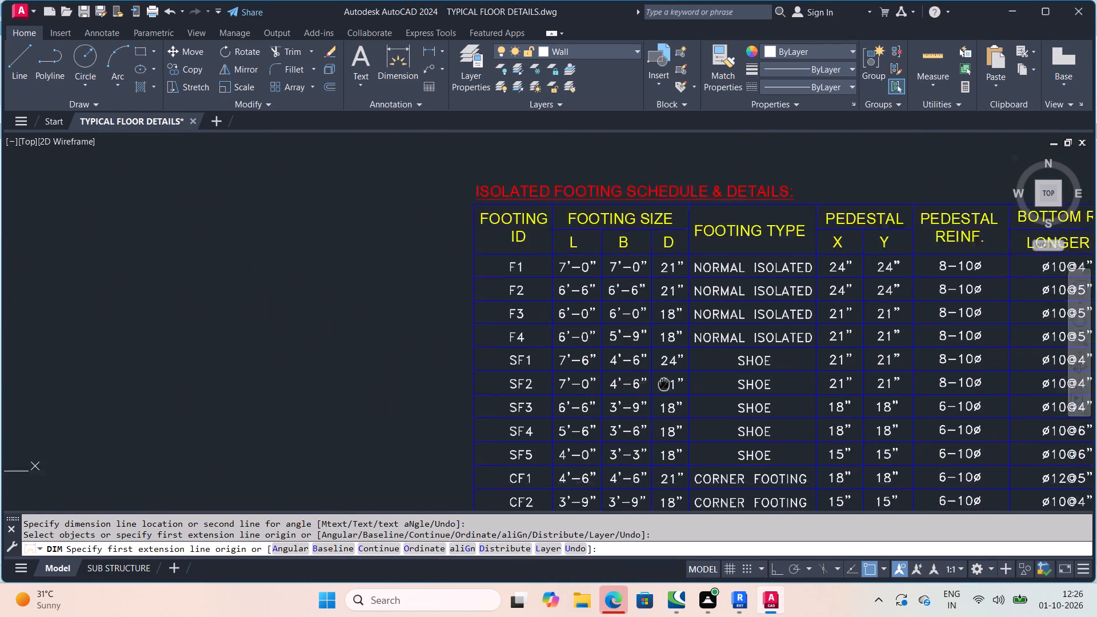
middle_click_drag(654, 370, 575, 301)
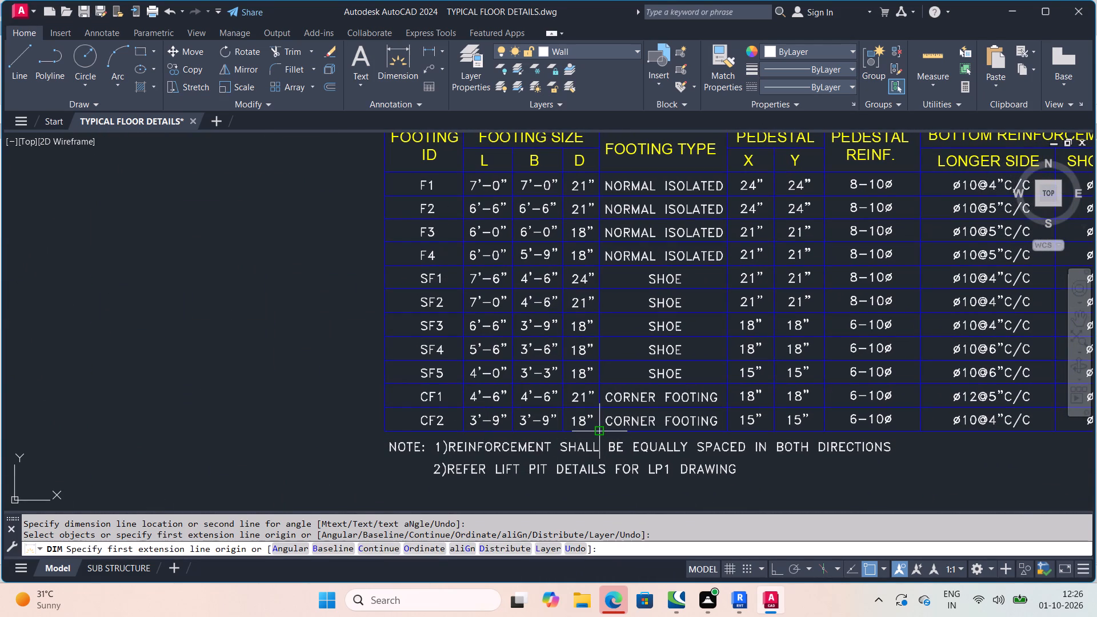
middle_click_drag(655, 384, 556, 448)
scroll(650, 394, "down", 2)
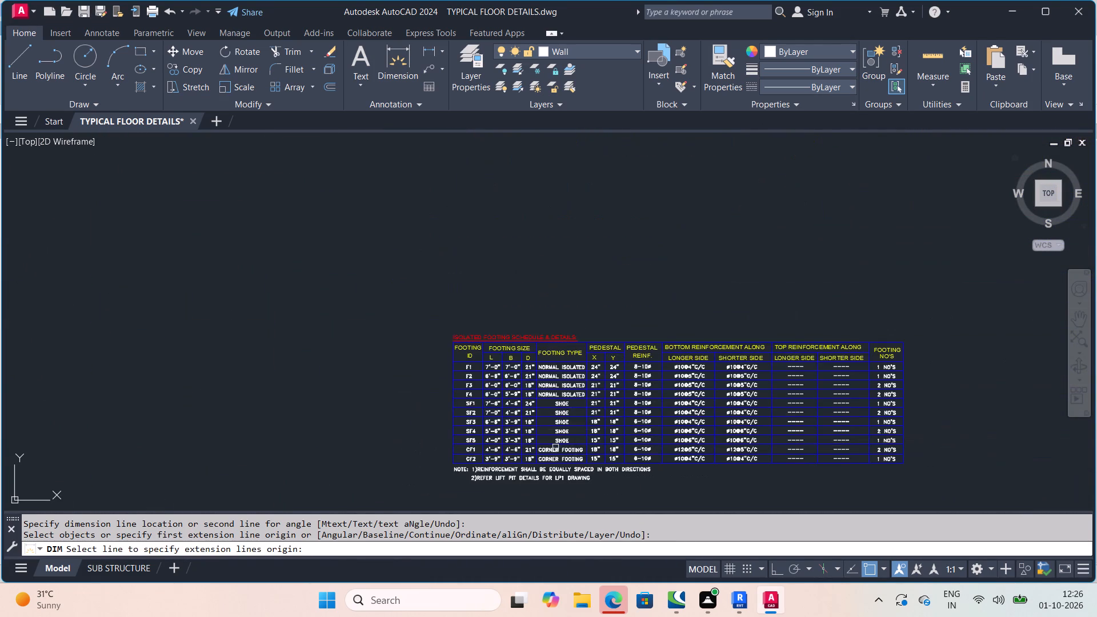
middle_click_drag(702, 224, 599, 400)
scroll(702, 224, "down", 3)
middle_click_drag(659, 329, 569, 464)
scroll(700, 343, "up", 2)
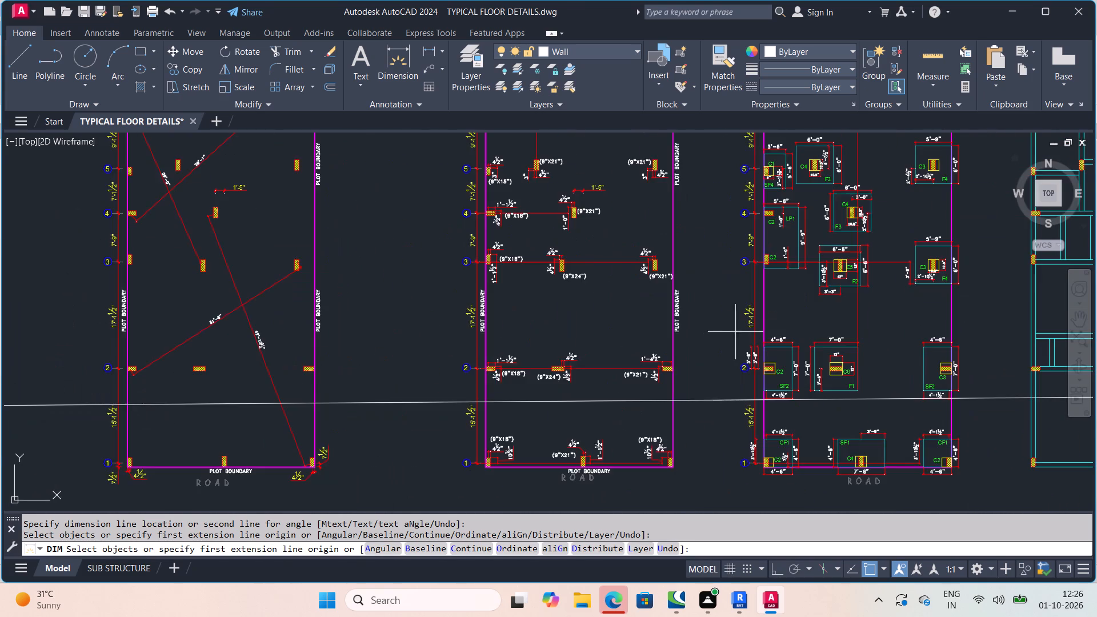
Examine the C1 pedestal and its dimensions on corner footing CF2 at grid 7 in the footing layout plan.
scroll(770, 311, "up", 1)
middle_click_drag(770, 311, 552, 363)
middle_click_drag(563, 234, 562, 356)
scroll(558, 211, "up", 3)
middle_click_drag(558, 211, 566, 246)
scroll(566, 246, "down", 1)
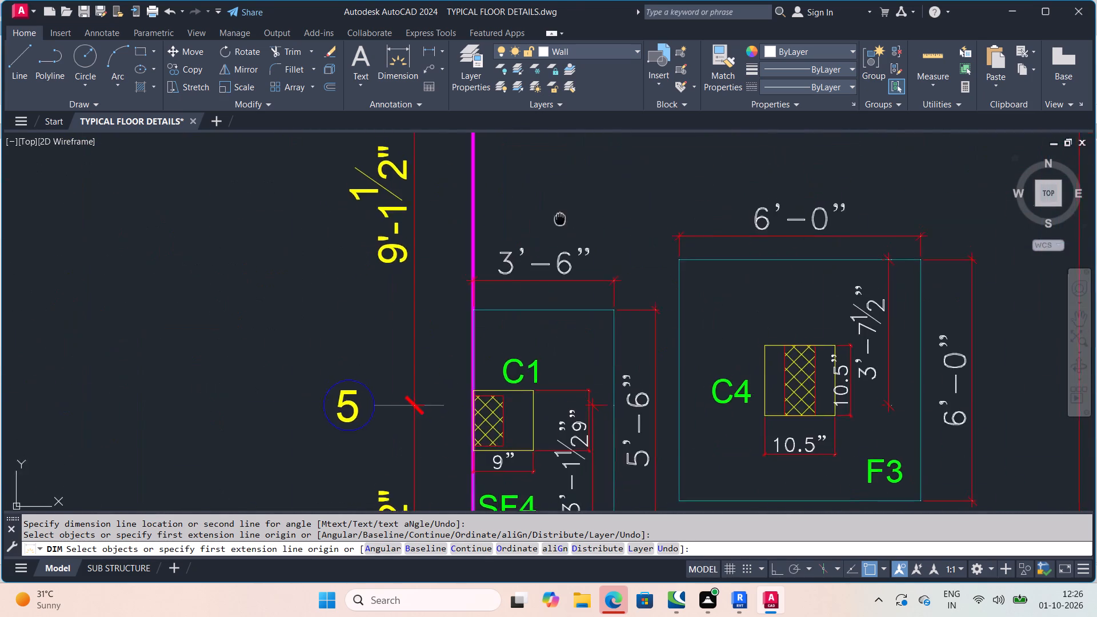
middle_click_drag(566, 246, 598, 478)
scroll(553, 316, "up", 2)
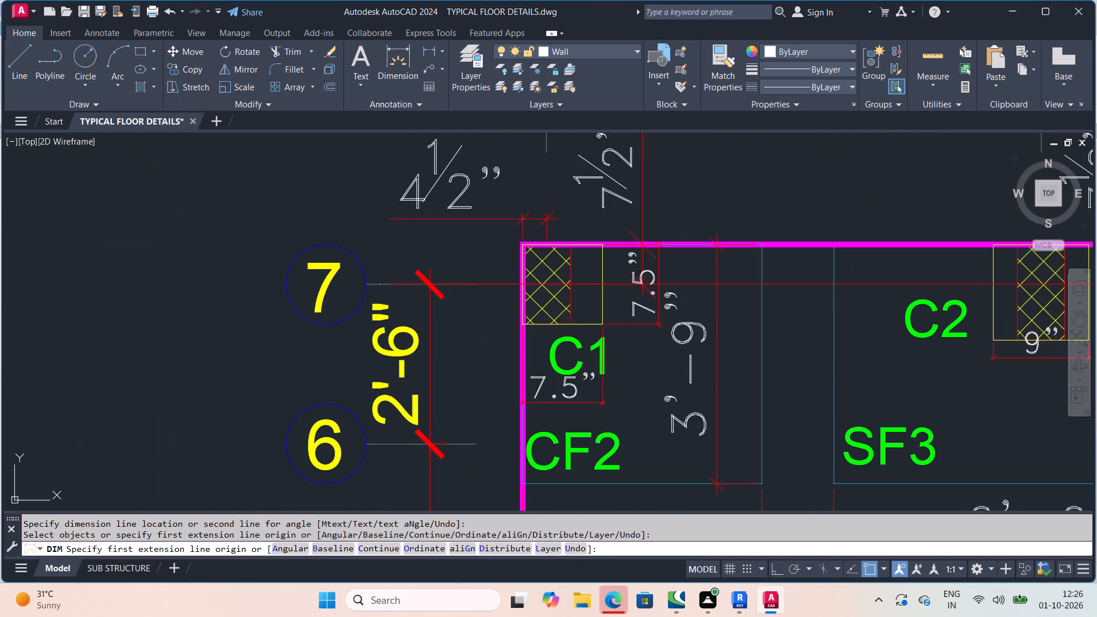
scroll(622, 306, "down", 1)
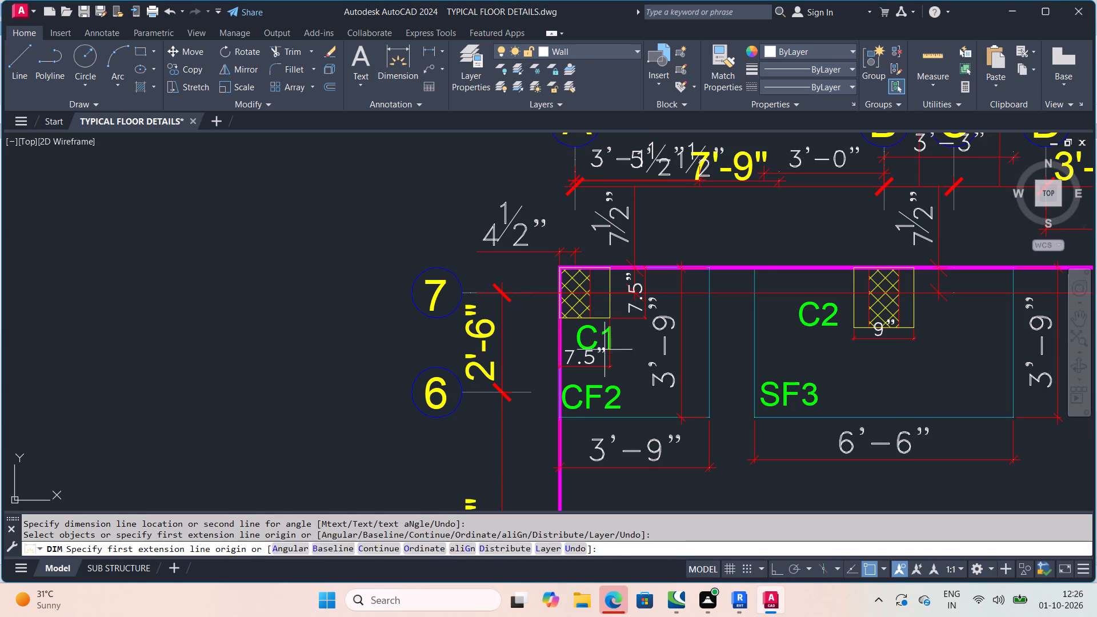
scroll(616, 310, "up", 1)
scroll(666, 409, "down", 3)
scroll(652, 299, "up", 1)
Examine the pedestal X and Y sizes of the shoe and corner footings in the isolated footing schedule.
middle_click_drag(674, 424, 640, 113)
scroll(653, 331, "down", 7)
scroll(591, 424, "down", 2)
middle_click_drag(591, 402, 596, 253)
scroll(539, 324, "up", 6)
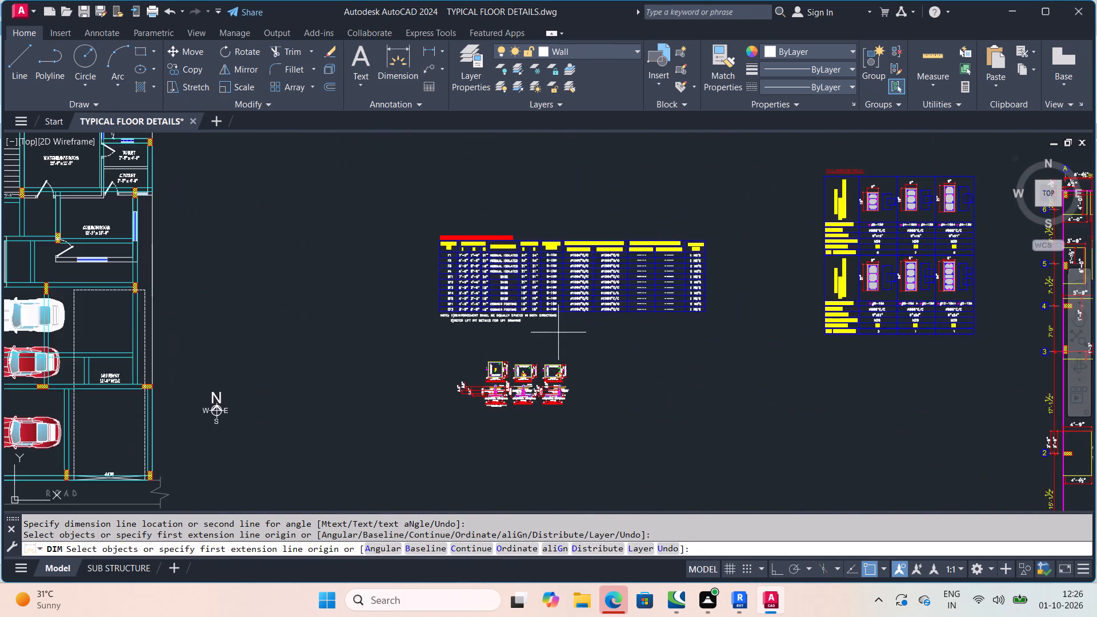
scroll(501, 301, "up", 4)
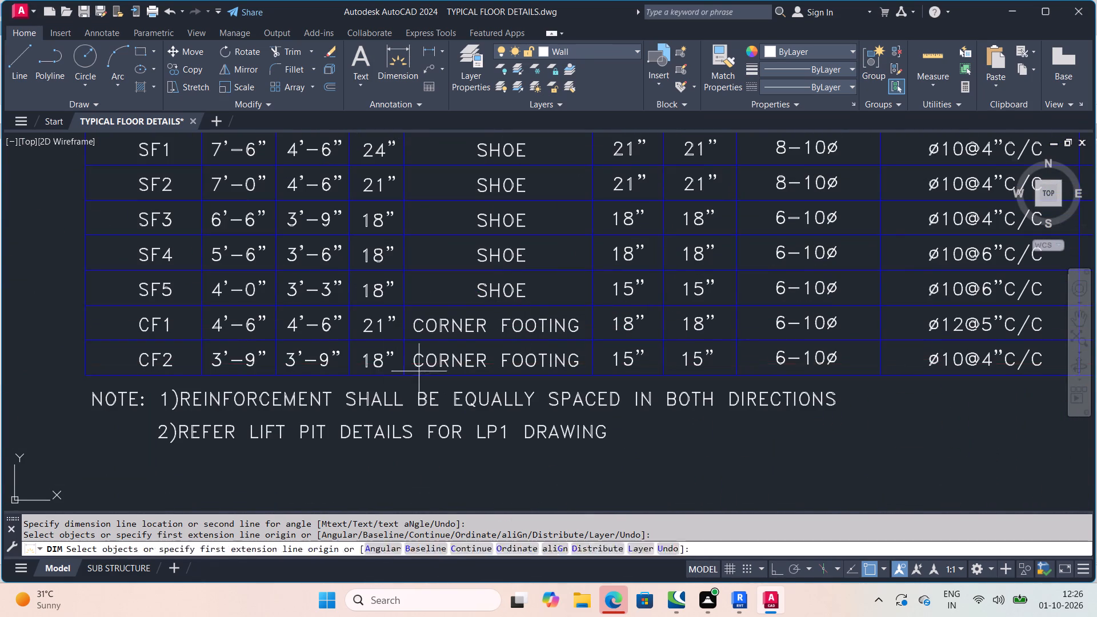
scroll(652, 378, "down", 2)
middle_click_drag(615, 392, 573, 395)
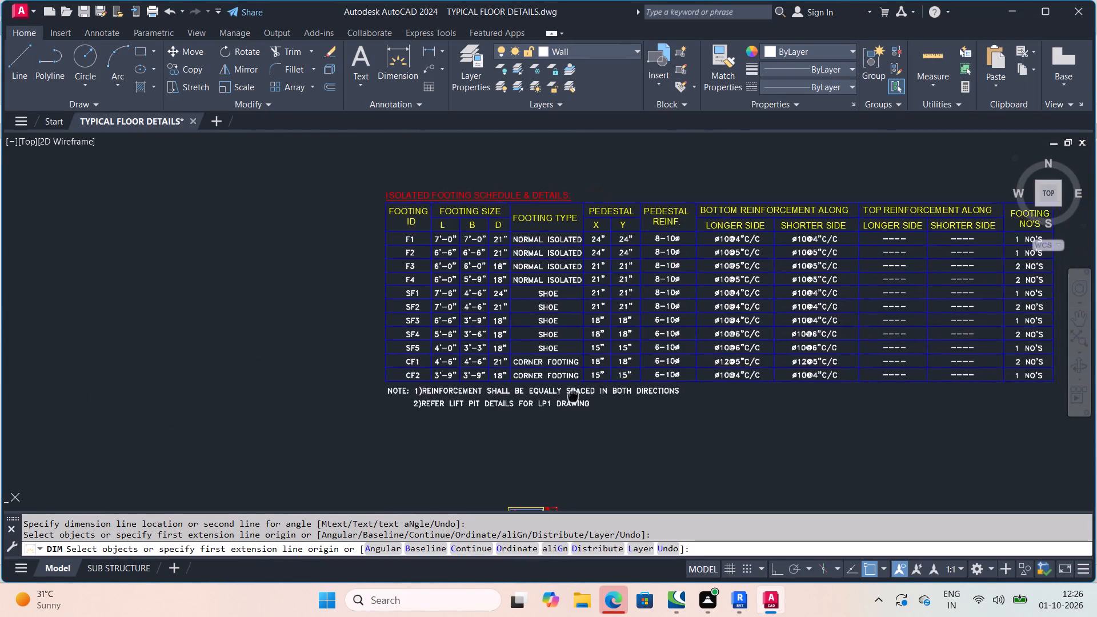
middle_click_drag(573, 395, 455, 392)
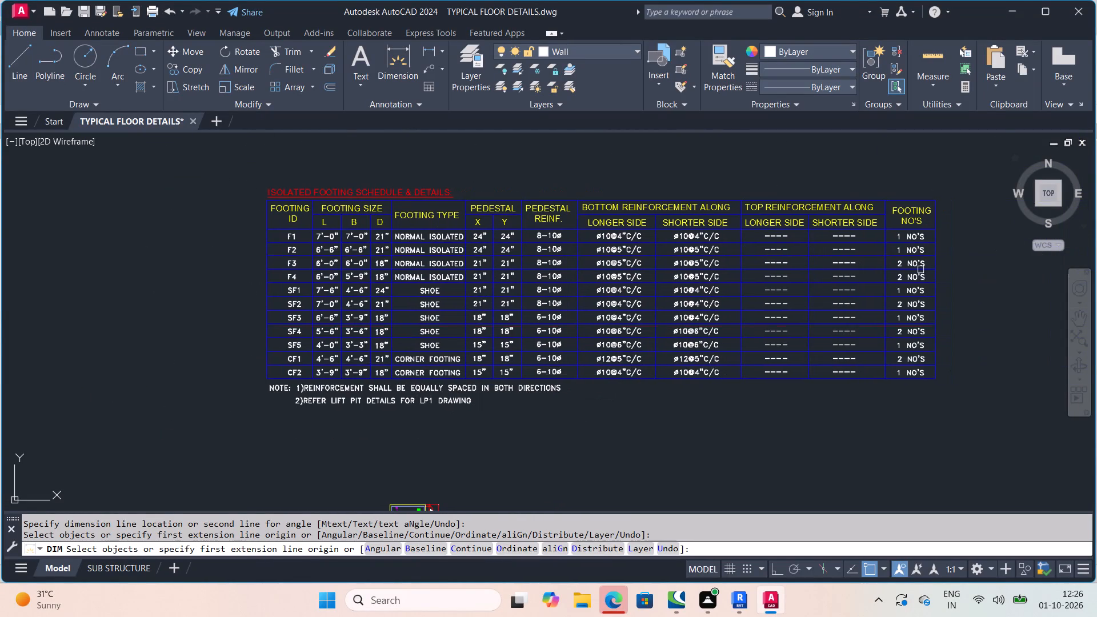
middle_click_drag(846, 174, 791, 246)
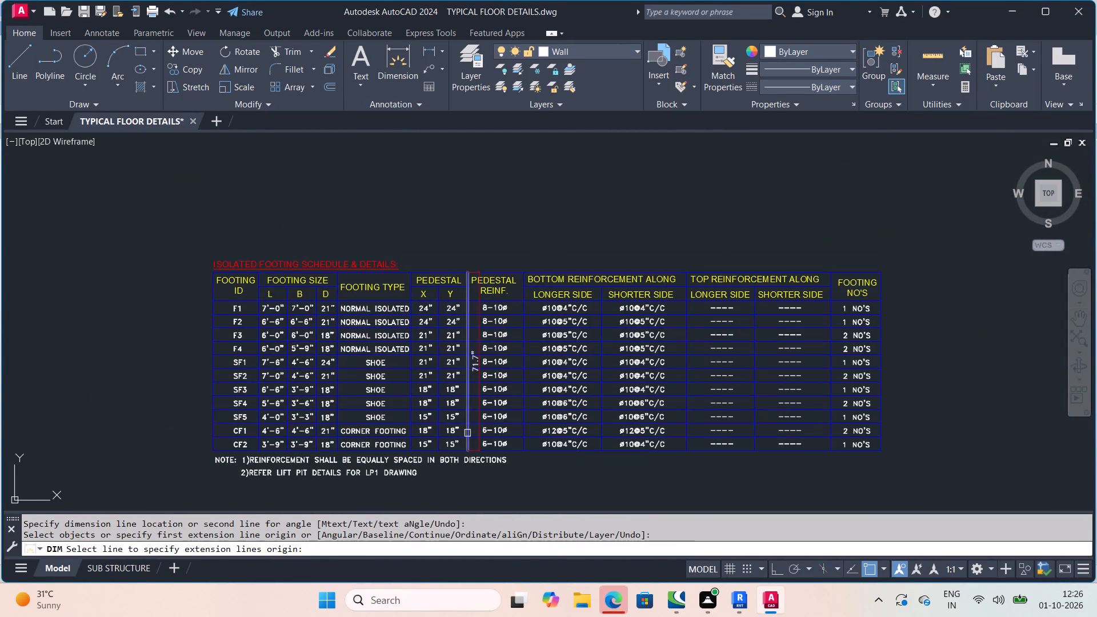
scroll(451, 446, "up", 3)
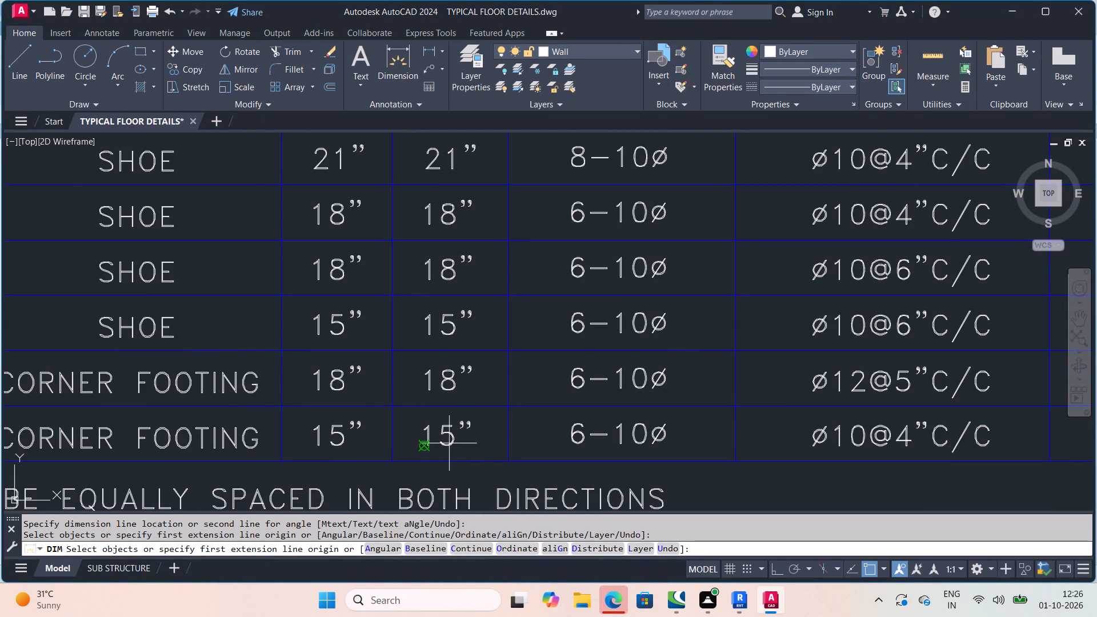
scroll(500, 442, "down", 3)
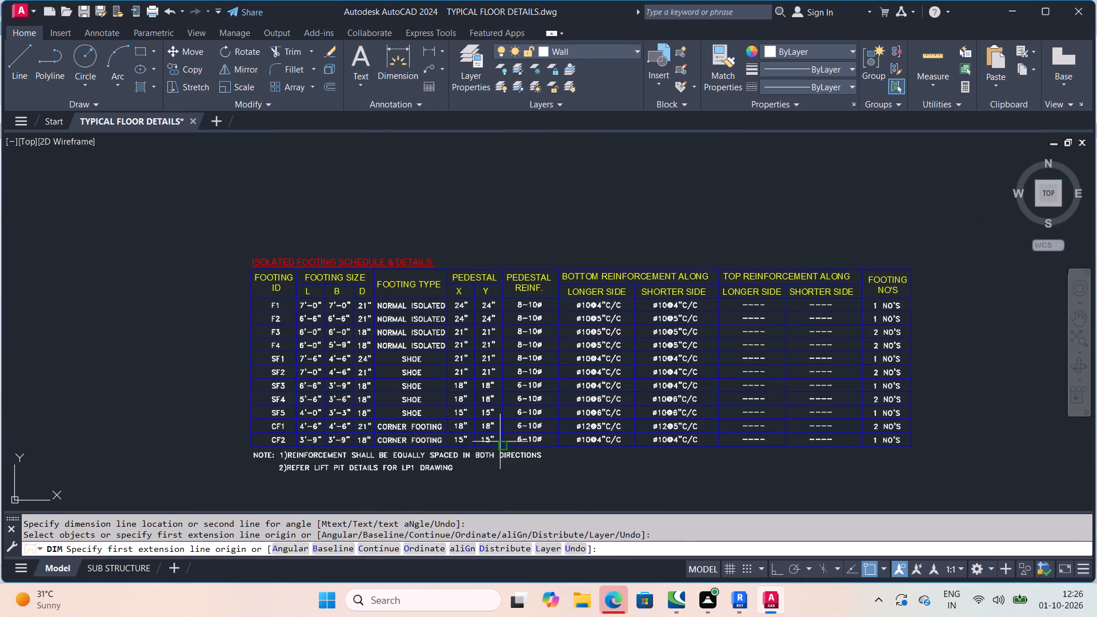
scroll(486, 449, "up", 3)
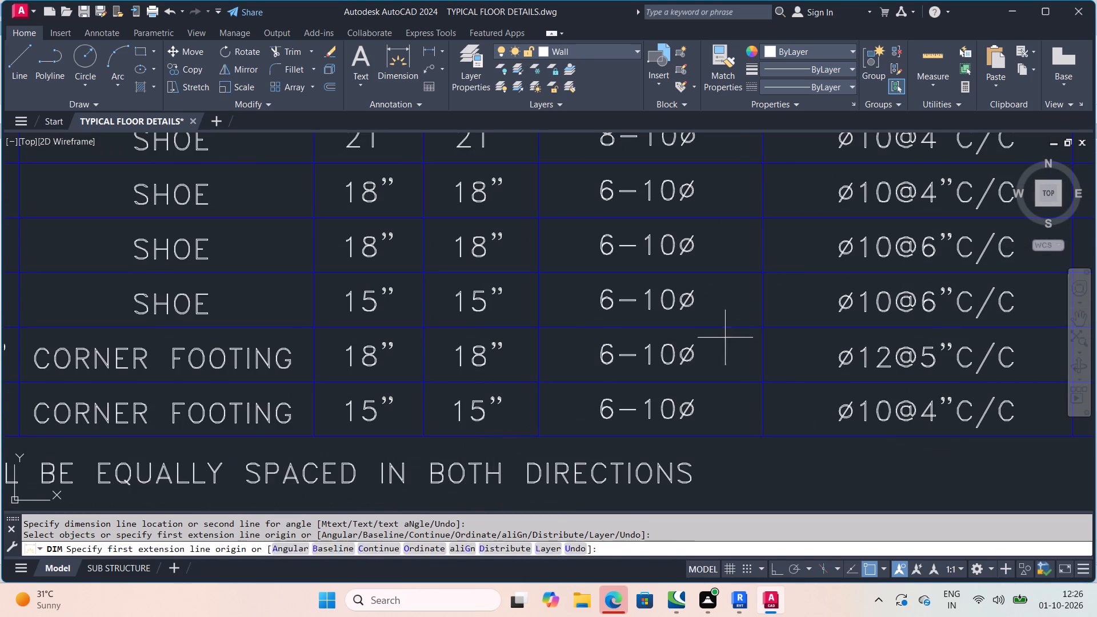
middle_click_drag(789, 250, 763, 352)
scroll(788, 252, "down", 1)
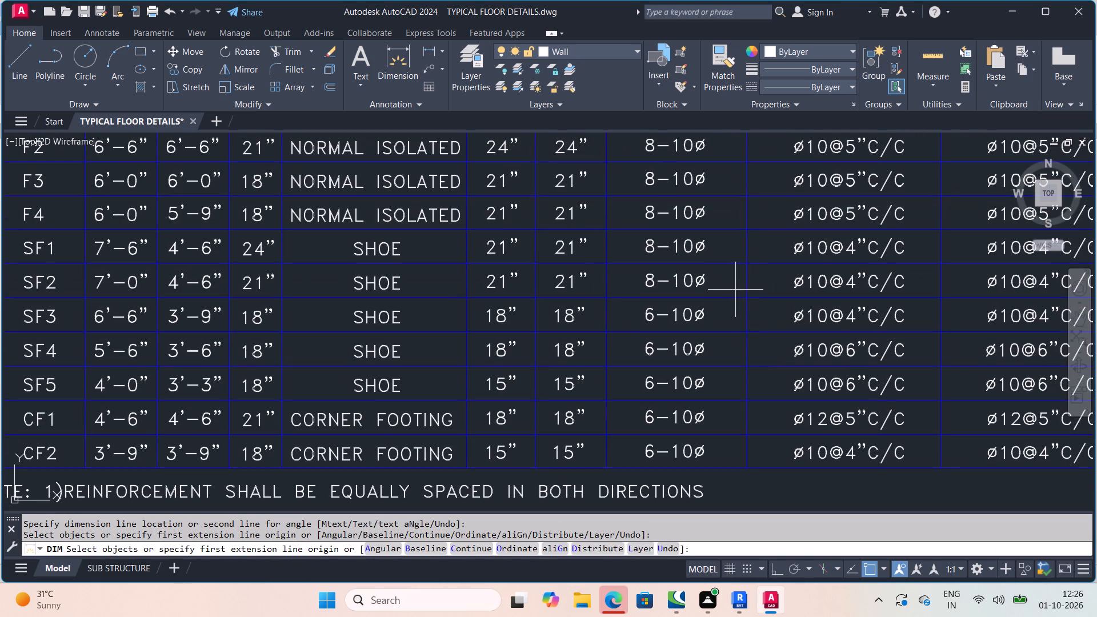
scroll(719, 315, "down", 2)
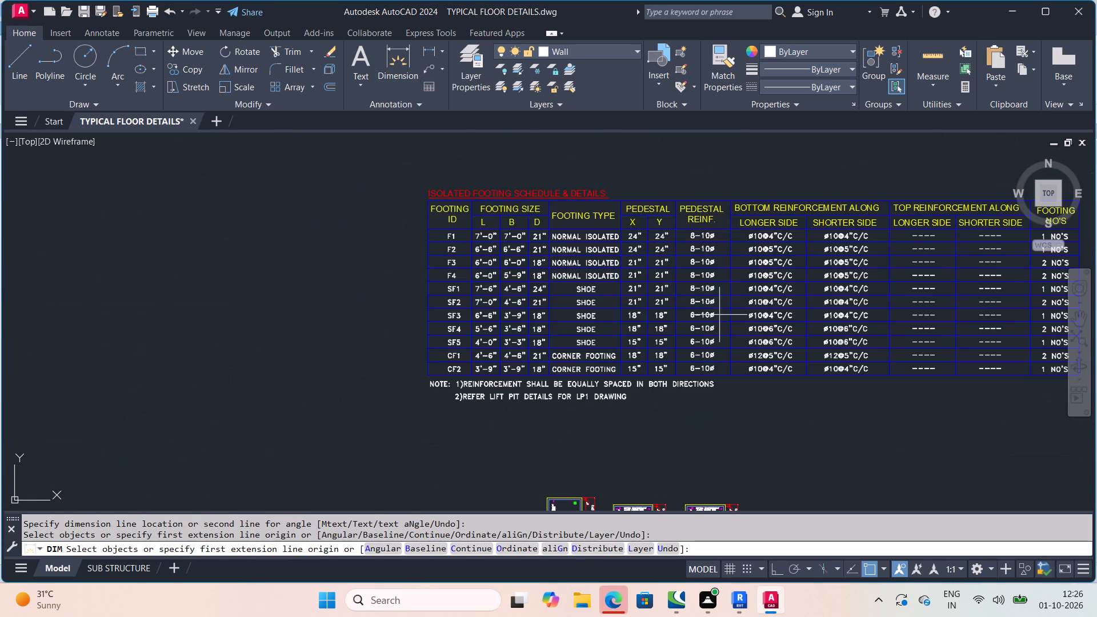
scroll(694, 235, "up", 1)
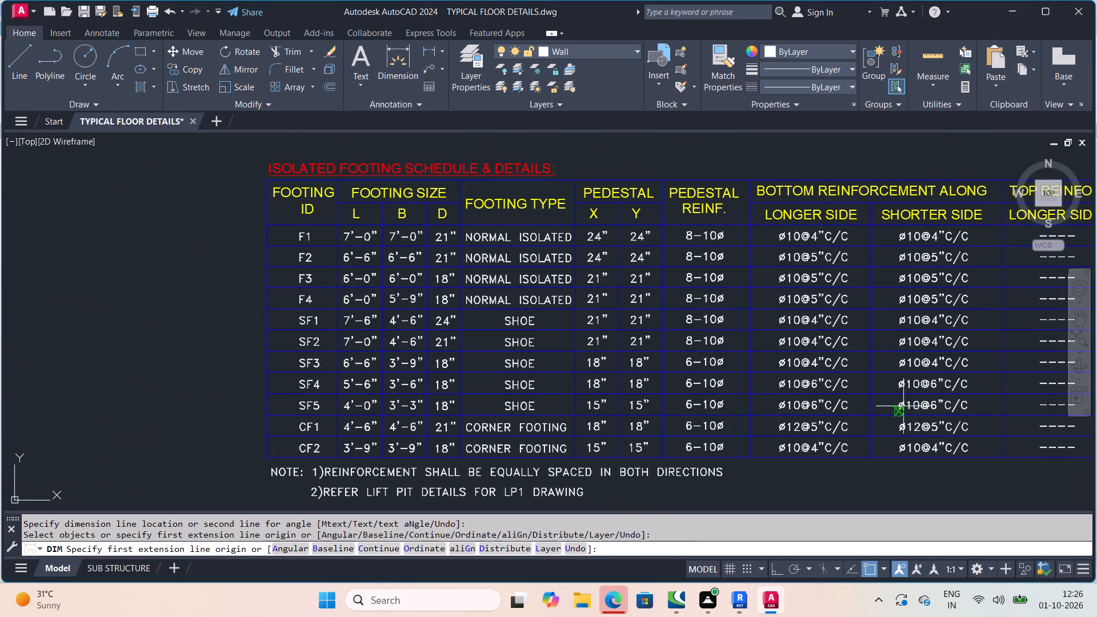
Dimension the depth of the C2 pedestal outline on footing SF3 at grid 7, placing the dimension beside the pedestal.
scroll(755, 259, "down", 3)
middle_click_drag(776, 250, 636, 354)
scroll(772, 255, "down", 1)
middle_click_drag(729, 187, 561, 334)
scroll(730, 210, "up", 2)
middle_click_drag(752, 201, 659, 297)
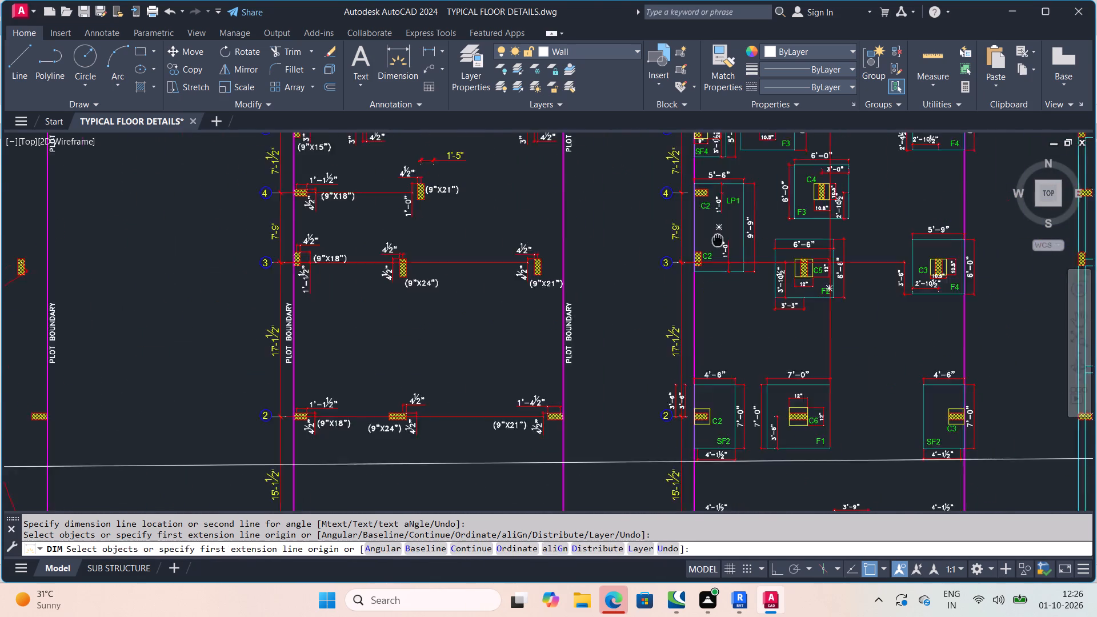
middle_click_drag(659, 297, 630, 355)
scroll(648, 182, "up", 2)
middle_click_drag(648, 182, 647, 406)
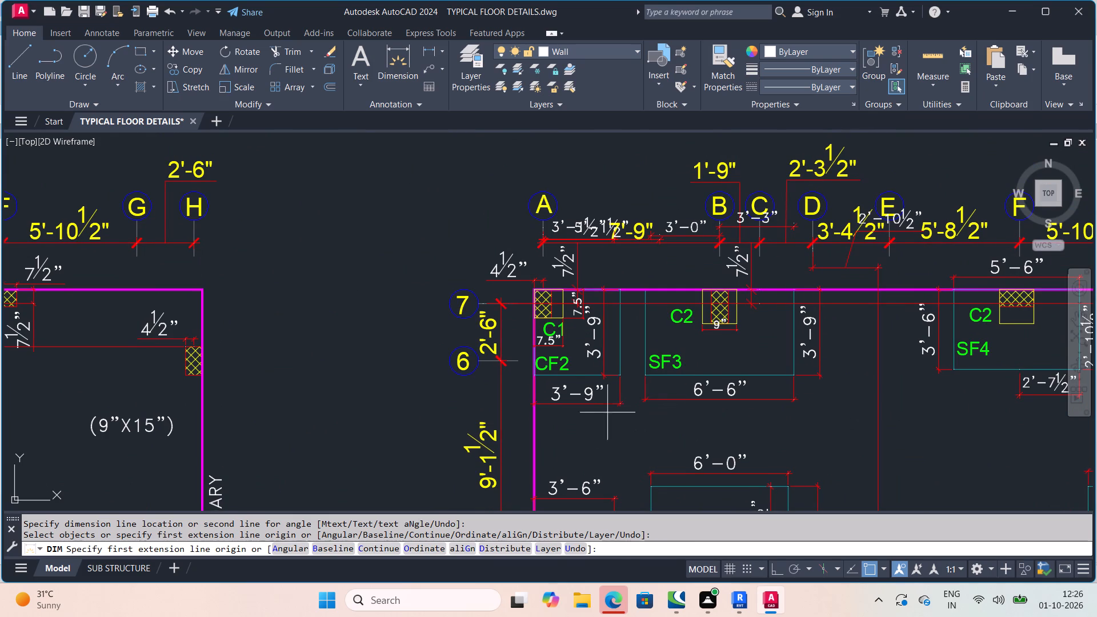
scroll(568, 323, "up", 1)
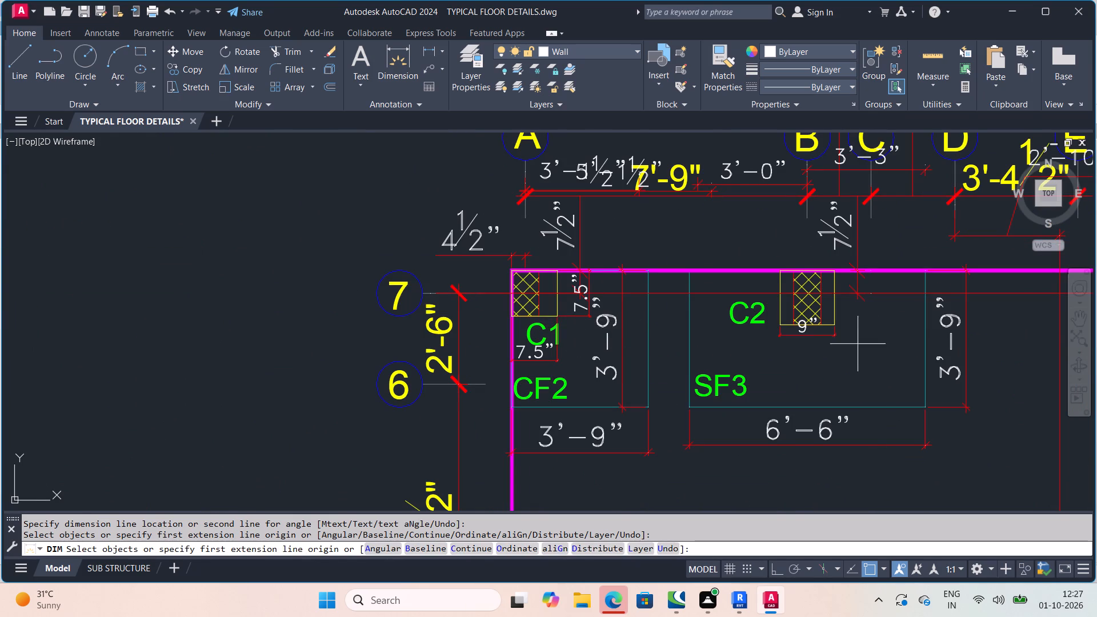
scroll(826, 308, "up", 3)
scroll(852, 350, "down", 2)
middle_click_drag(822, 383, 770, 404)
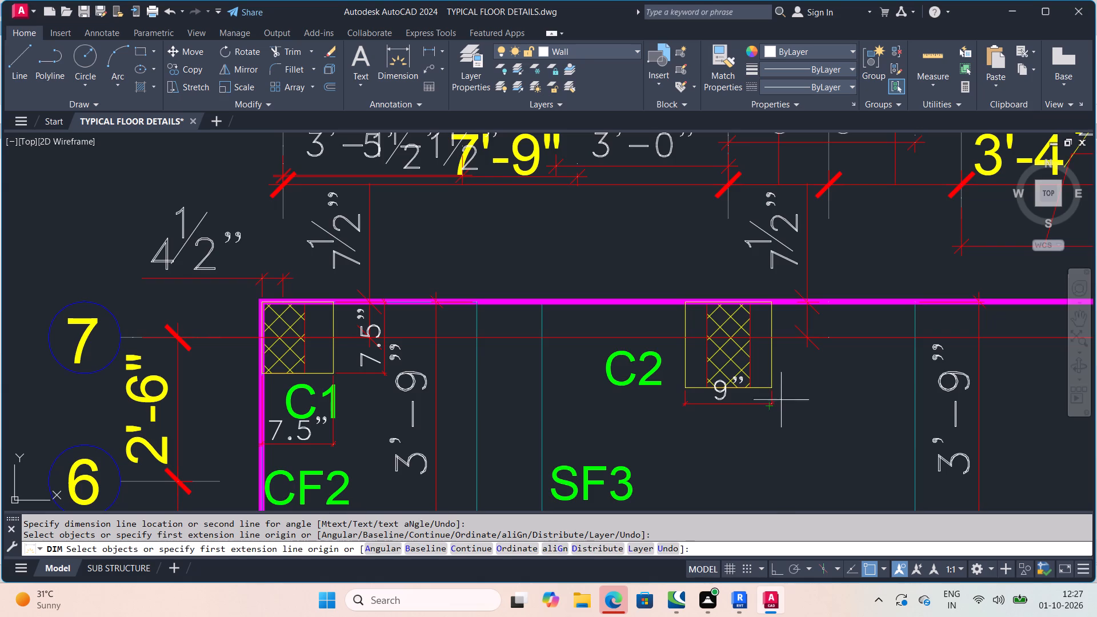
scroll(779, 385, "up", 3)
left_click(733, 399)
middle_click_drag(754, 298, 746, 402)
scroll(754, 298, "down", 1)
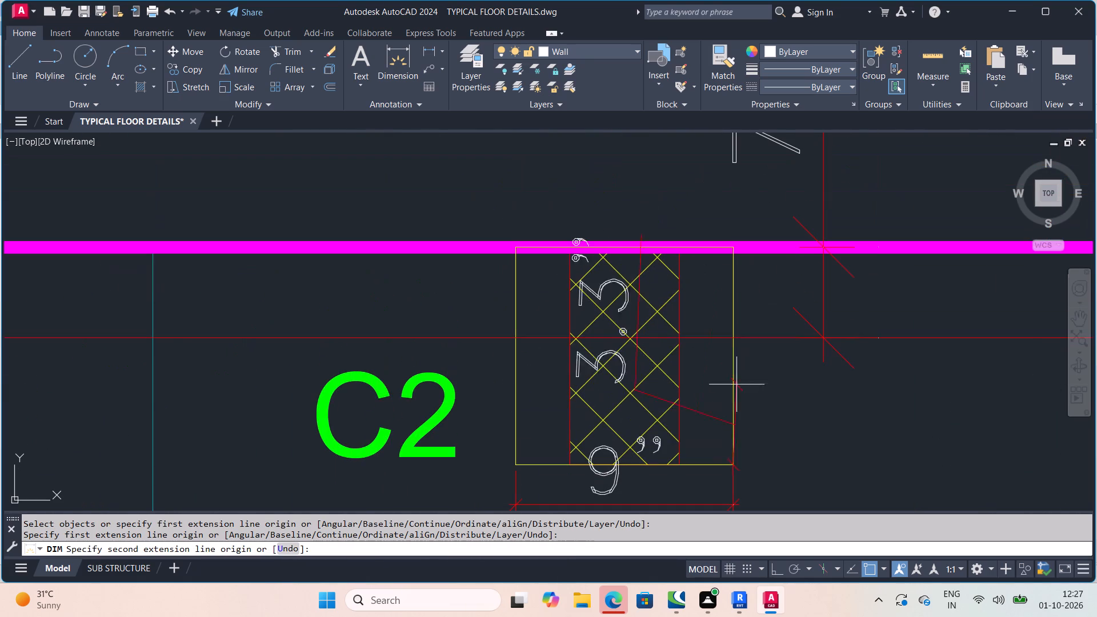
left_click(733, 243)
left_click(827, 306)
scroll(835, 315, "down", 3)
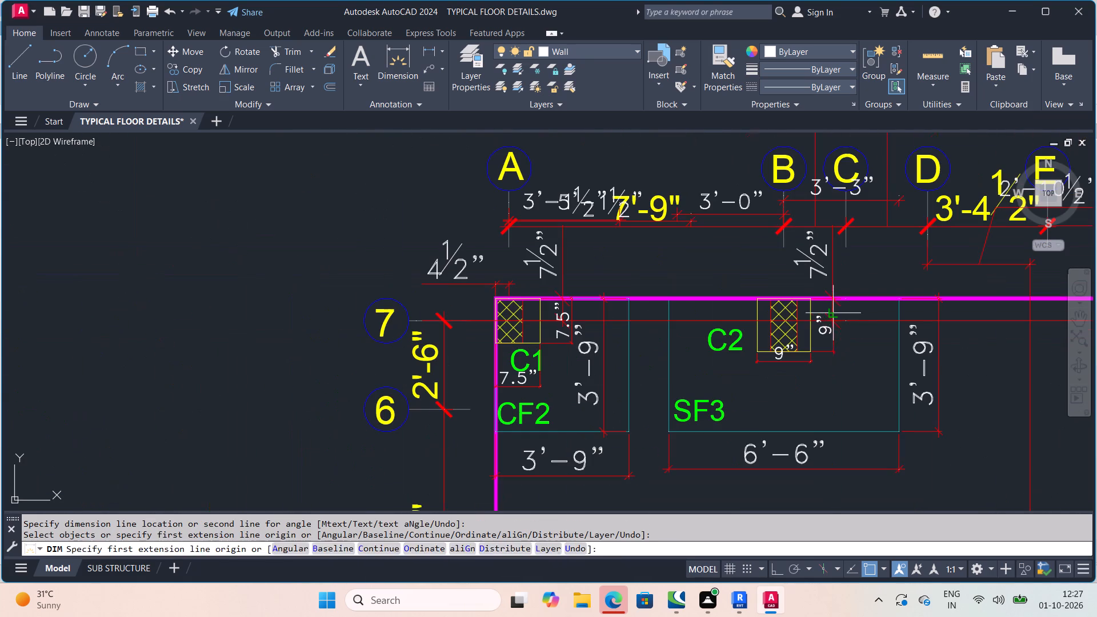
Examine the footing and pedestal sizes in the isolated footing schedule again, including the SF3 to CF2 rows.
middle_click_drag(847, 369, 793, 279)
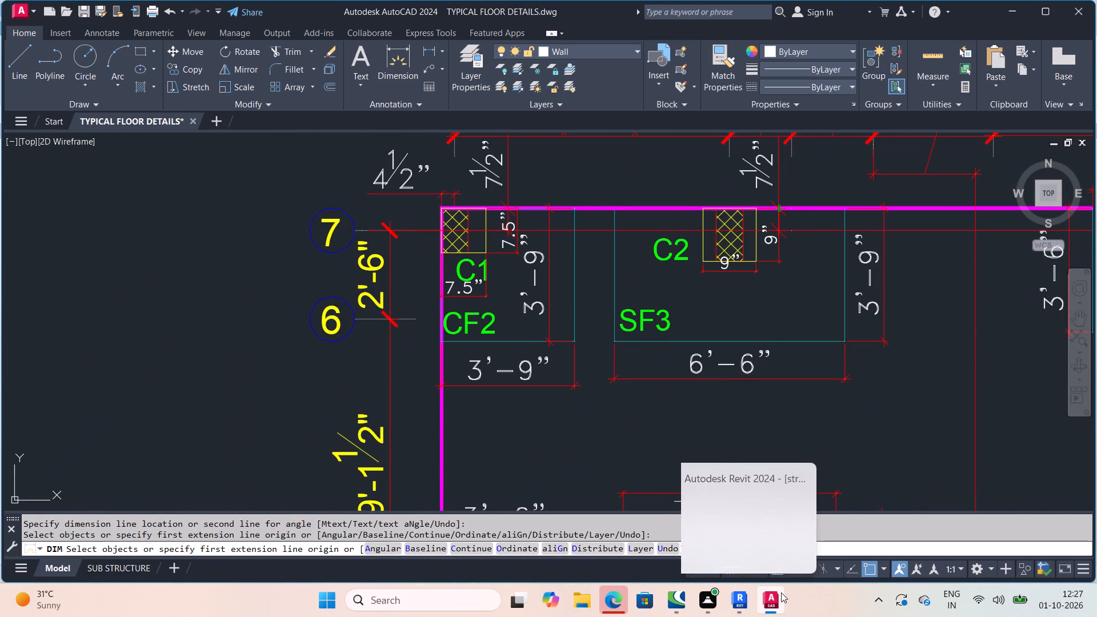
scroll(530, 314, "down", 3)
middle_click_drag(546, 340, 667, 66)
scroll(579, 310, "down", 5)
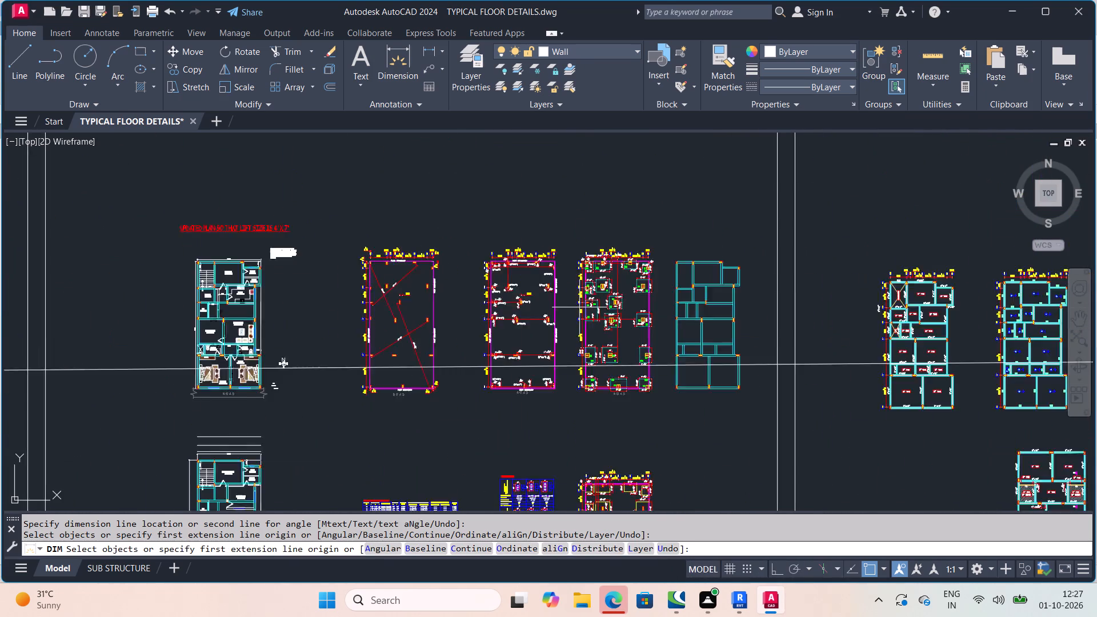
middle_click_drag(565, 382, 607, 252)
scroll(542, 280, "up", 3)
middle_click_drag(482, 353, 715, 78)
scroll(625, 150, "up", 3)
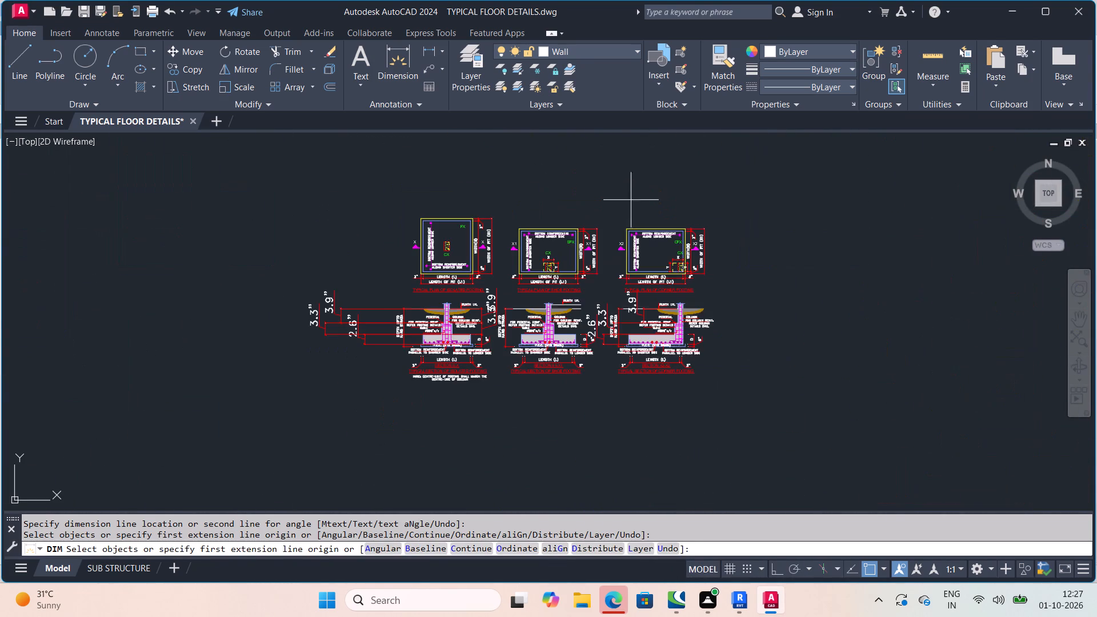
middle_click_drag(603, 270, 603, 418)
scroll(603, 270, "up", 1)
scroll(603, 418, "down", 1)
middle_click_drag(616, 160, 588, 273)
scroll(607, 191, "down", 1)
scroll(397, 276, "up", 2)
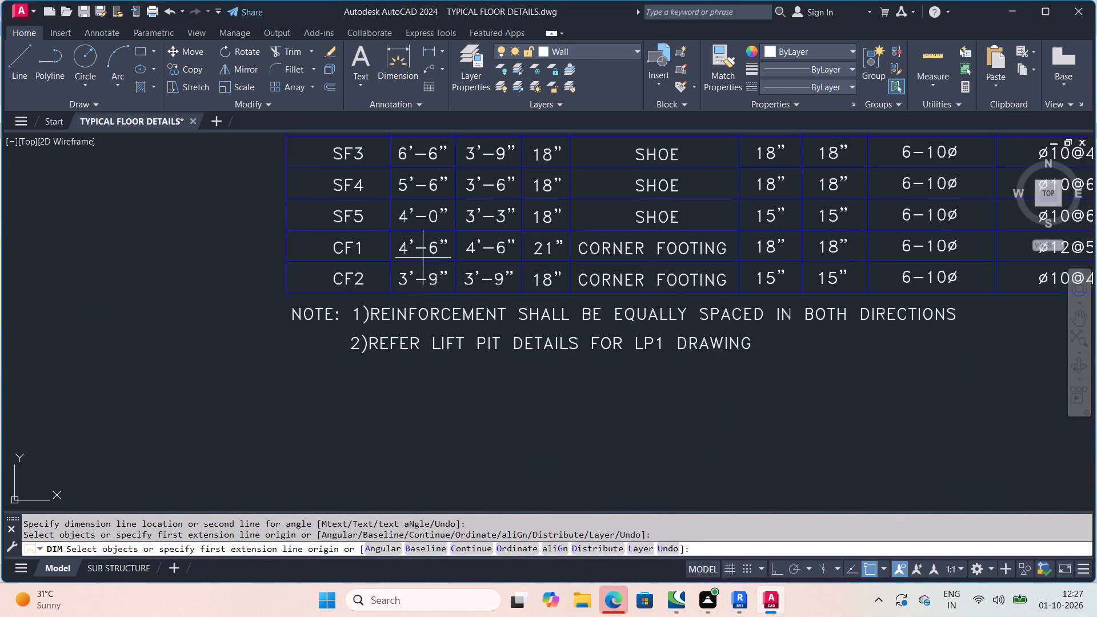
middle_click_drag(491, 211, 437, 326)
middle_click_drag(539, 283, 499, 327)
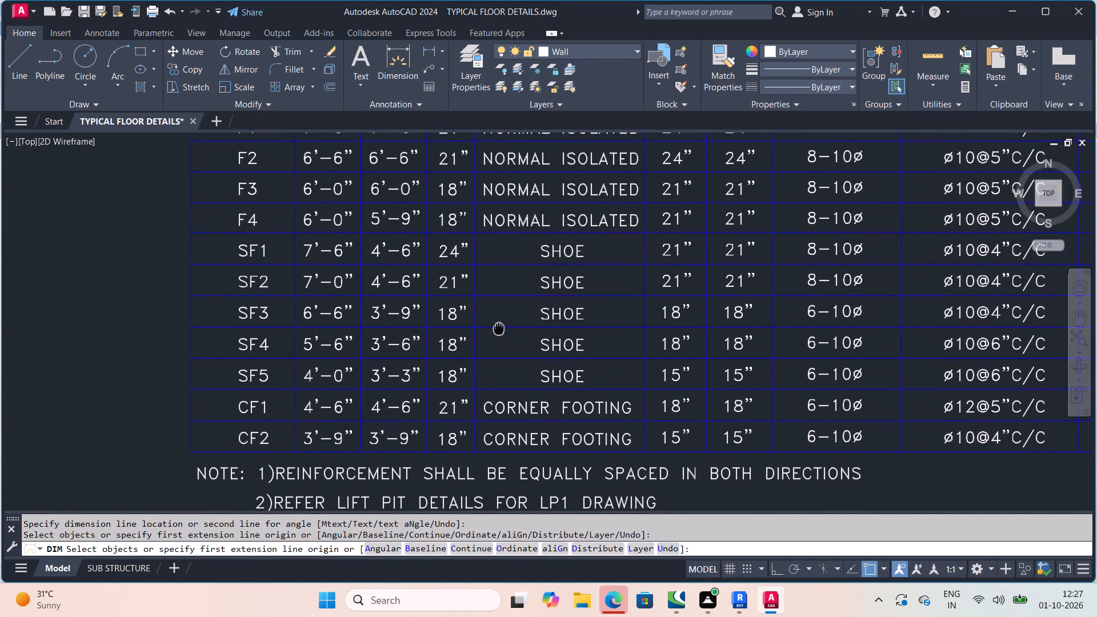
middle_click_drag(499, 327, 498, 327)
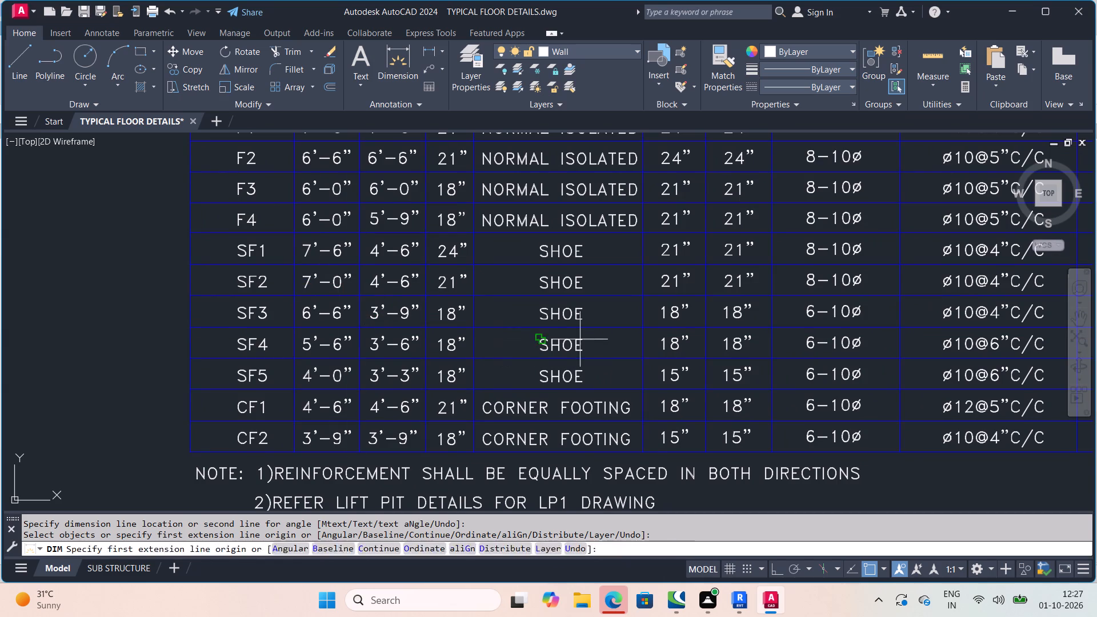
scroll(754, 312, "down", 2)
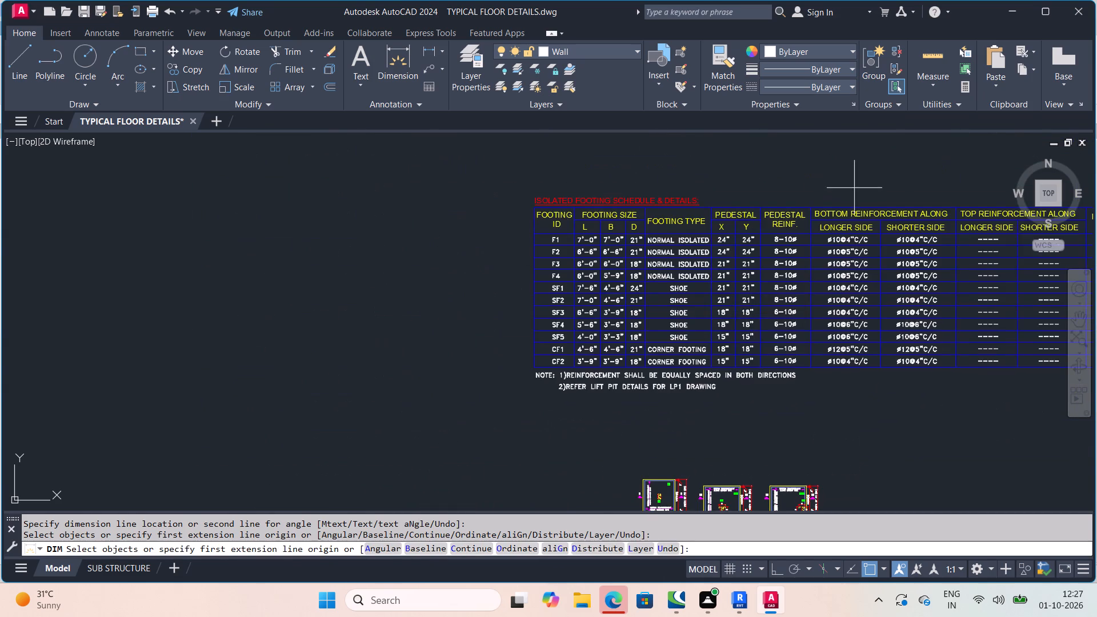
Examine the typical sections of the isolated and shoe footings, focusing on the pedestal and footing depths.
middle_click_drag(835, 194, 502, 314)
scroll(832, 195, "down", 2)
middle_click_drag(854, 264, 584, 374)
scroll(755, 296, "down", 1)
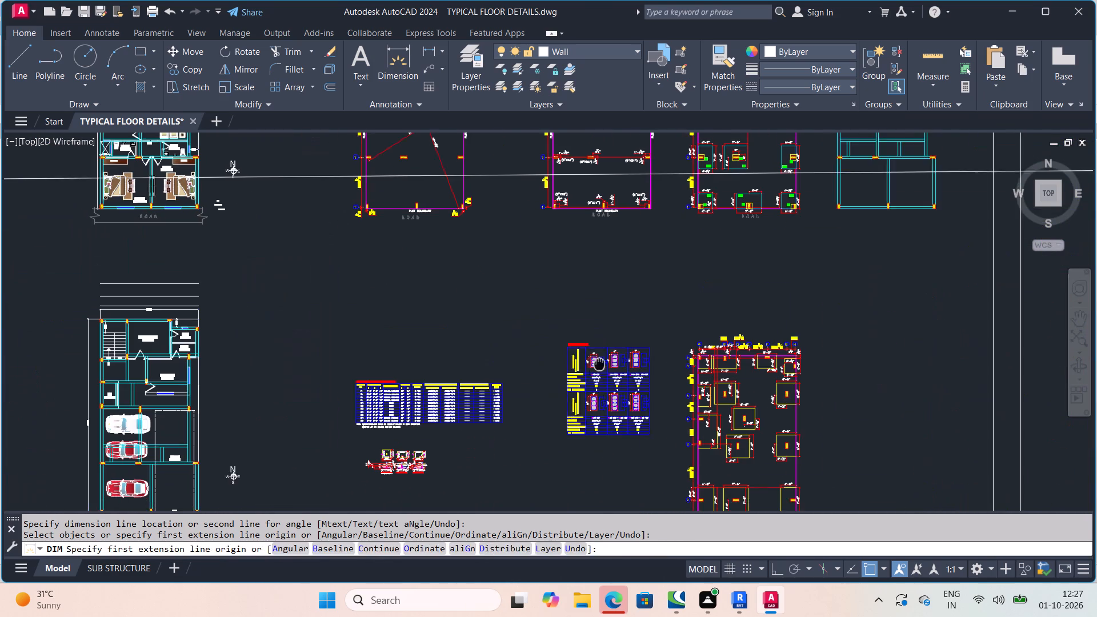
middle_click_drag(403, 410, 508, 327)
scroll(471, 351, "down", 1)
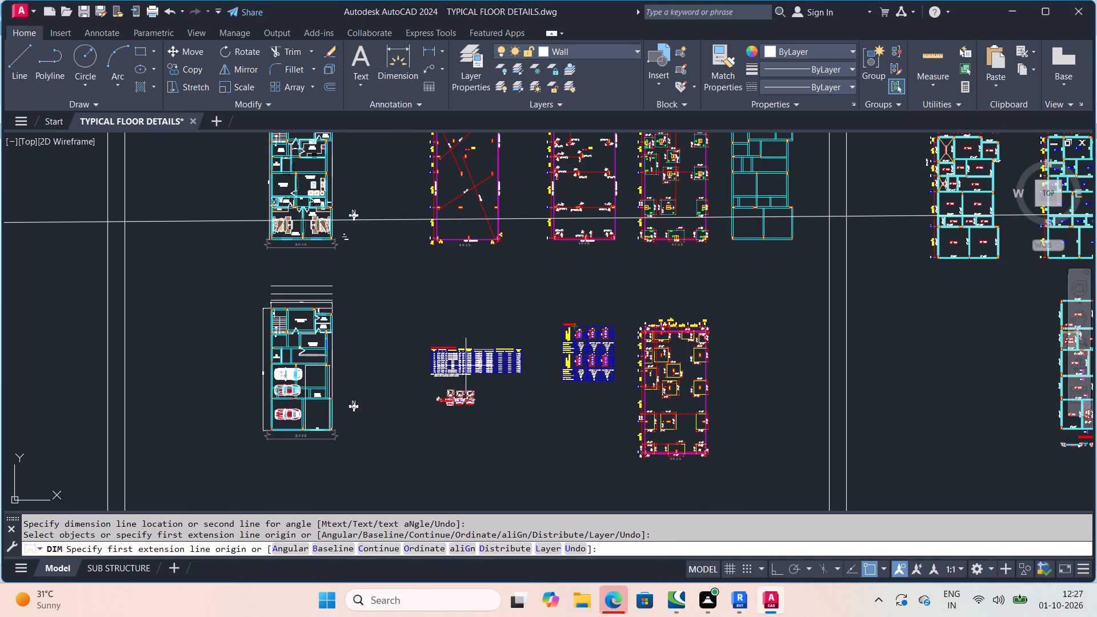
scroll(600, 269, "down", 3)
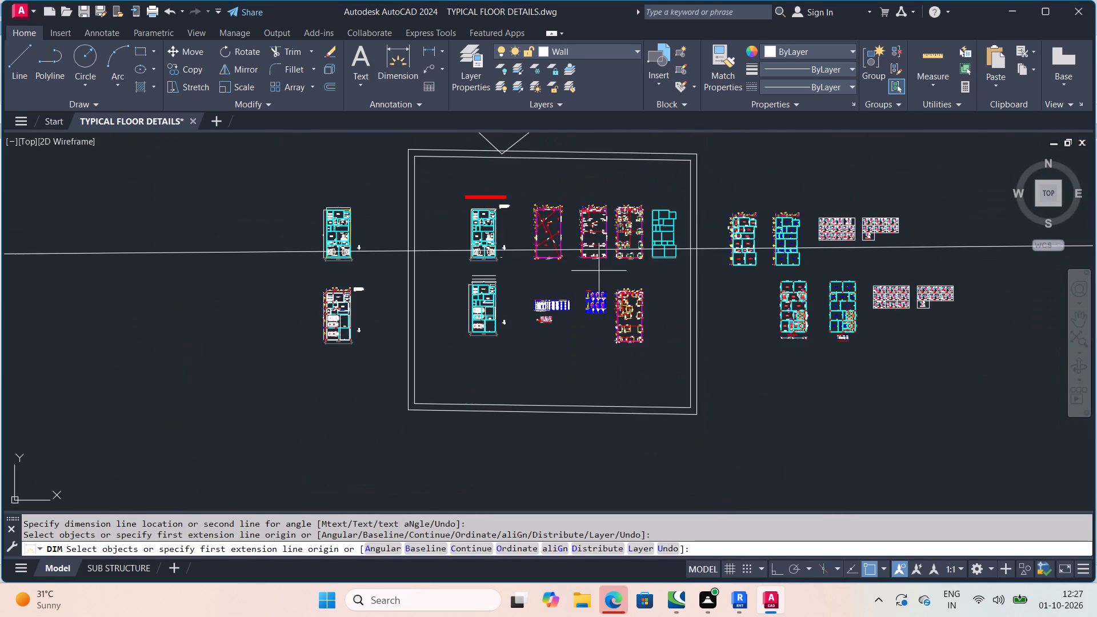
scroll(562, 316, "up", 3)
scroll(490, 337, "up", 3)
scroll(574, 312, "up", 3)
middle_click_drag(673, 269, 641, 351)
scroll(641, 351, "up", 1)
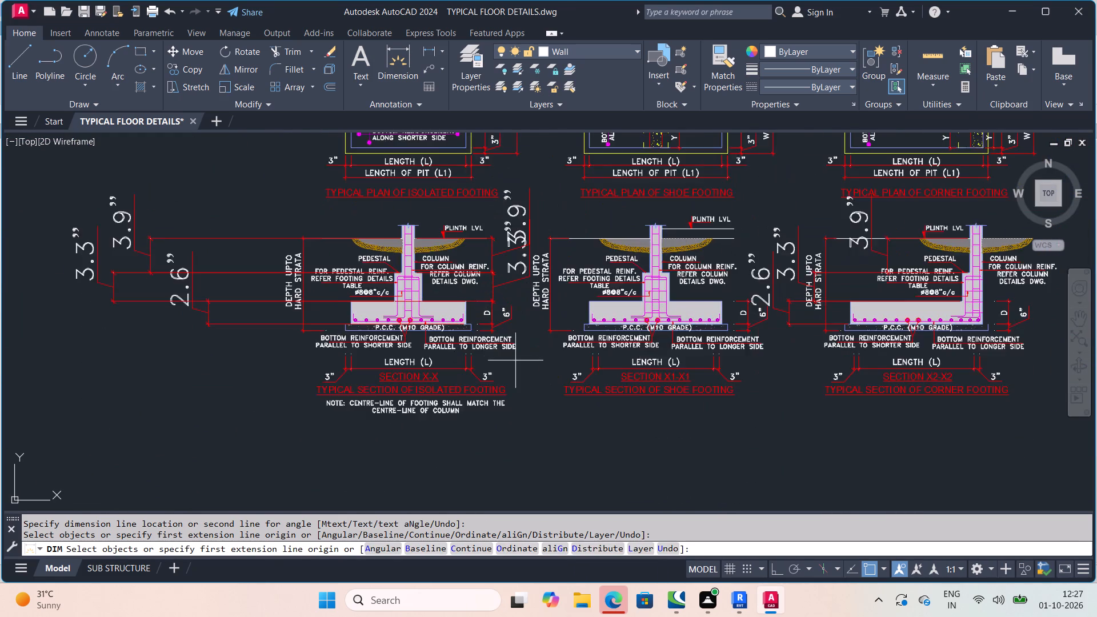
scroll(510, 355, "up", 1)
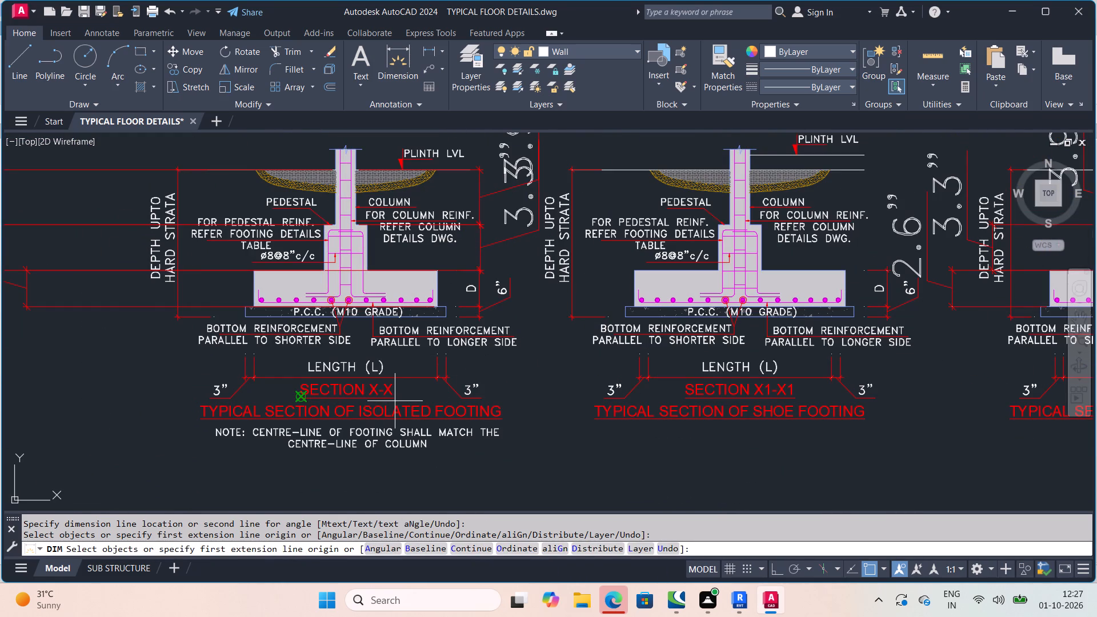
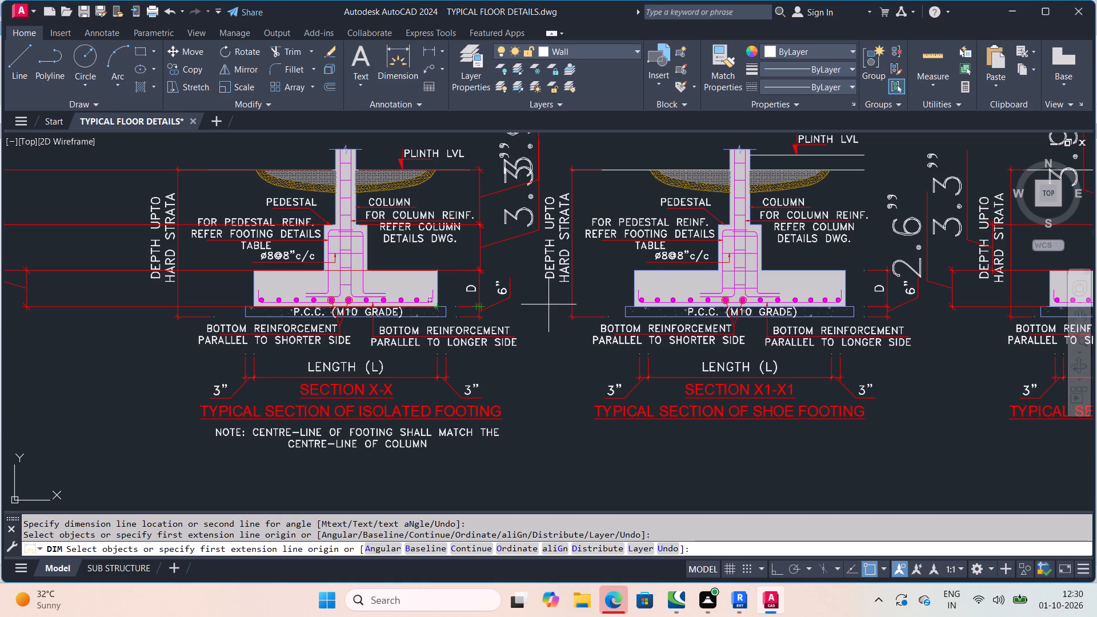
Examine the typical plans and sections of the isolated, shoe and corner footings, comparing their pedestal and footing depths.
scroll(734, 431, "down", 3)
scroll(742, 345, "up", 2)
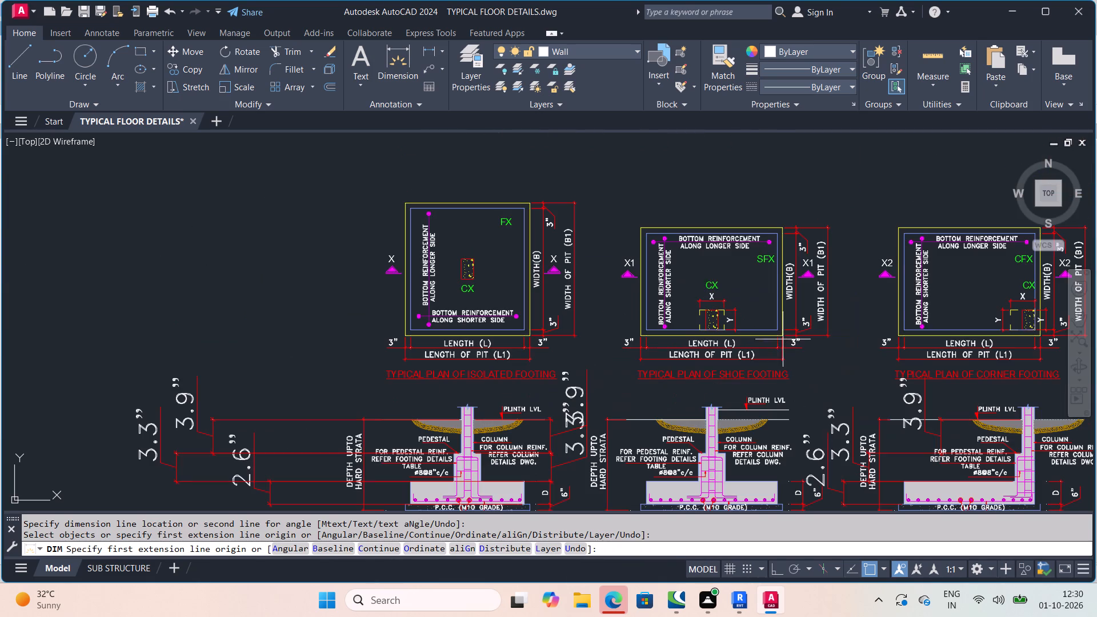
scroll(758, 322, "down", 2)
scroll(781, 390, "up", 2)
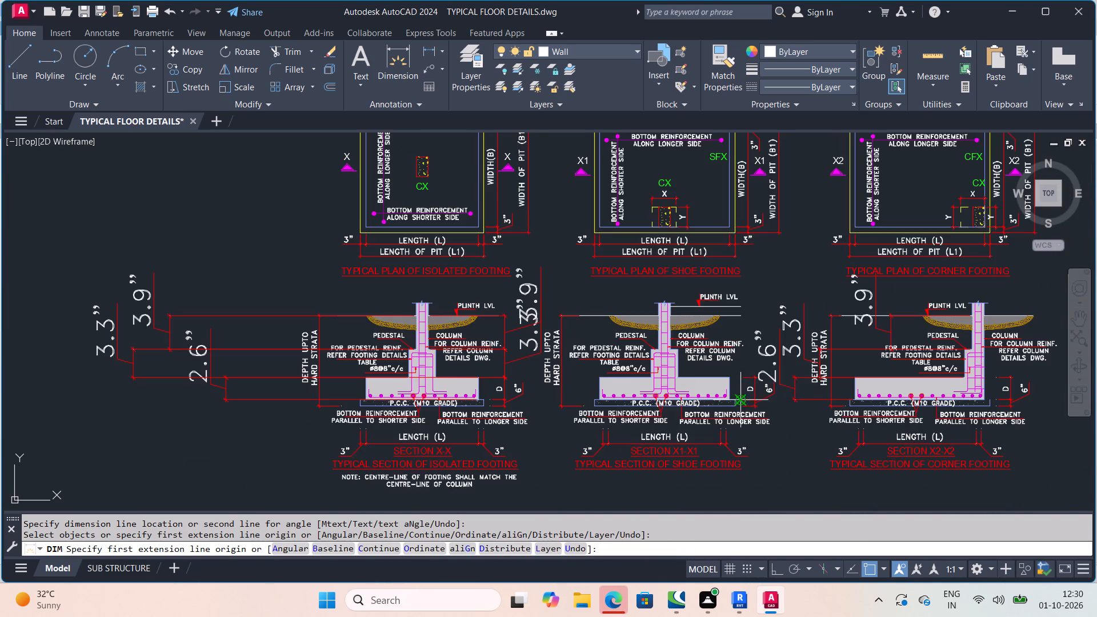
scroll(659, 375, "down", 2)
scroll(568, 382, "up", 4)
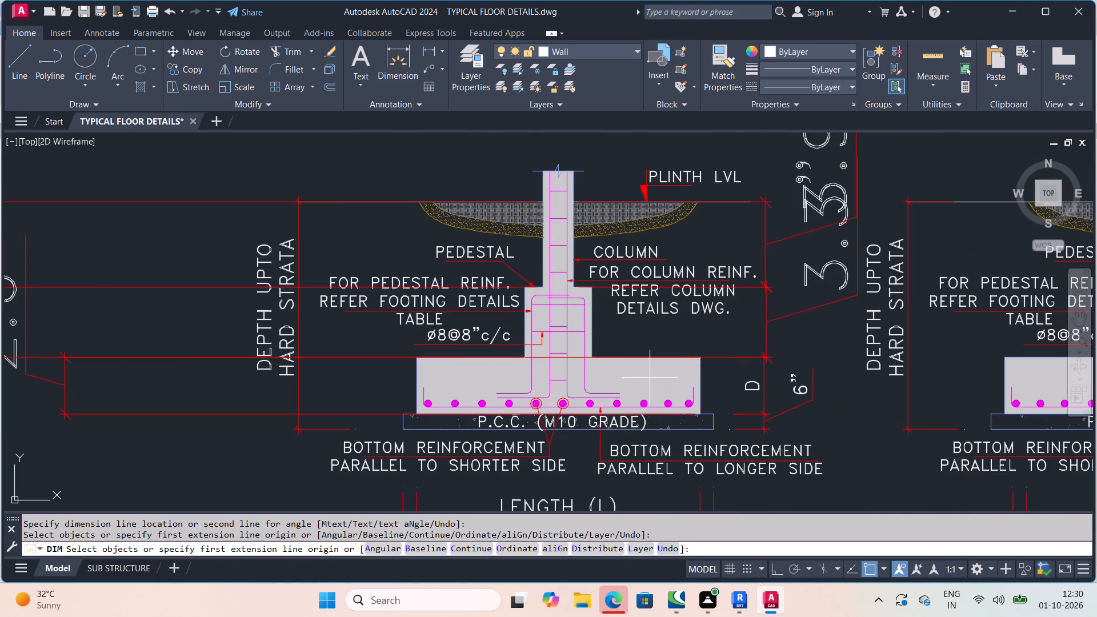
scroll(752, 368, "down", 1)
middle_click_drag(703, 351, 625, 302)
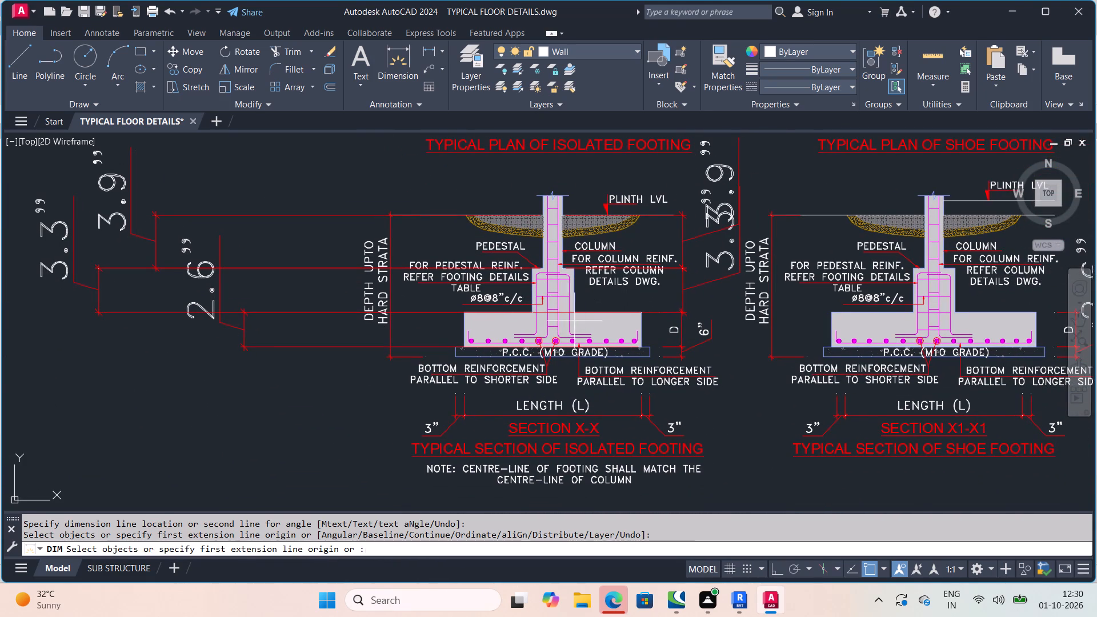
middle_click_drag(863, 383, 706, 388)
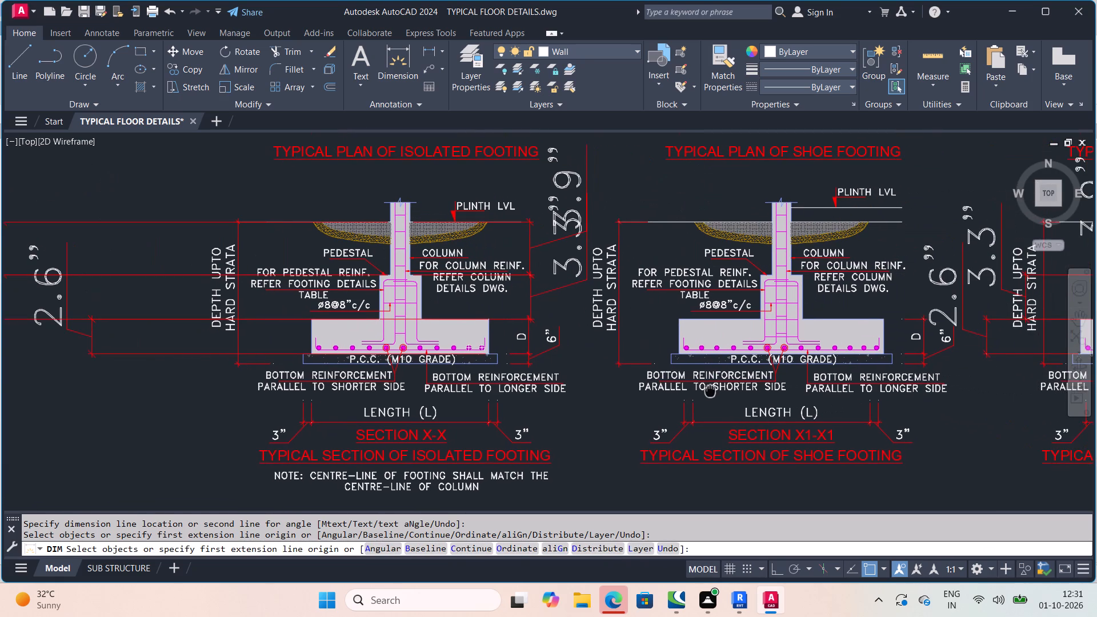
middle_click_drag(706, 388, 705, 388)
middle_click(705, 388)
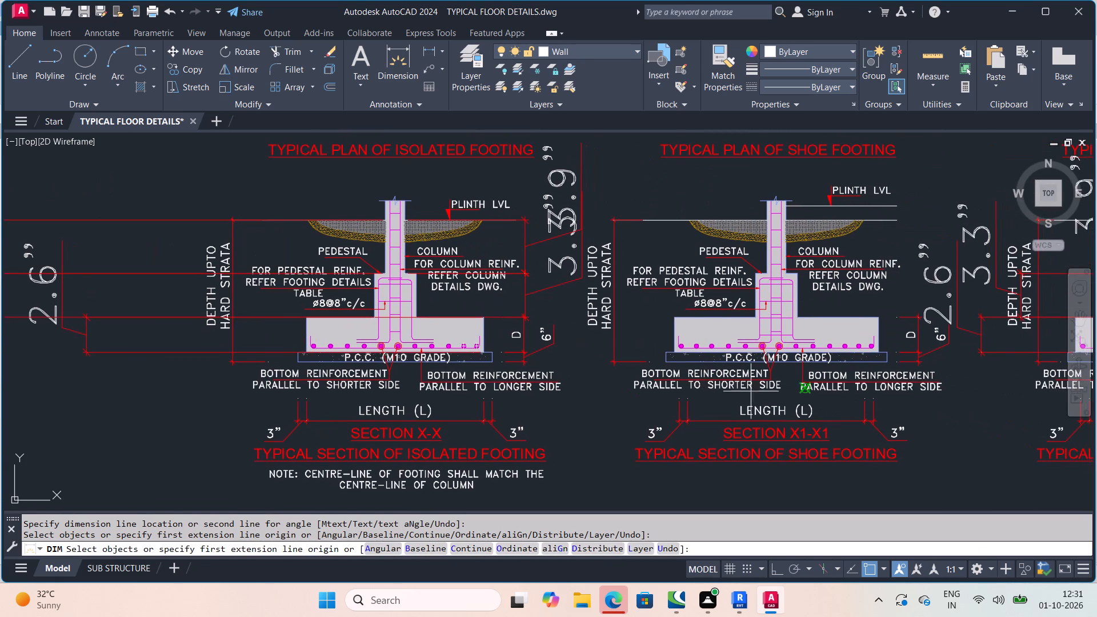
scroll(939, 422, "down", 2)
middle_click_drag(981, 444, 903, 459)
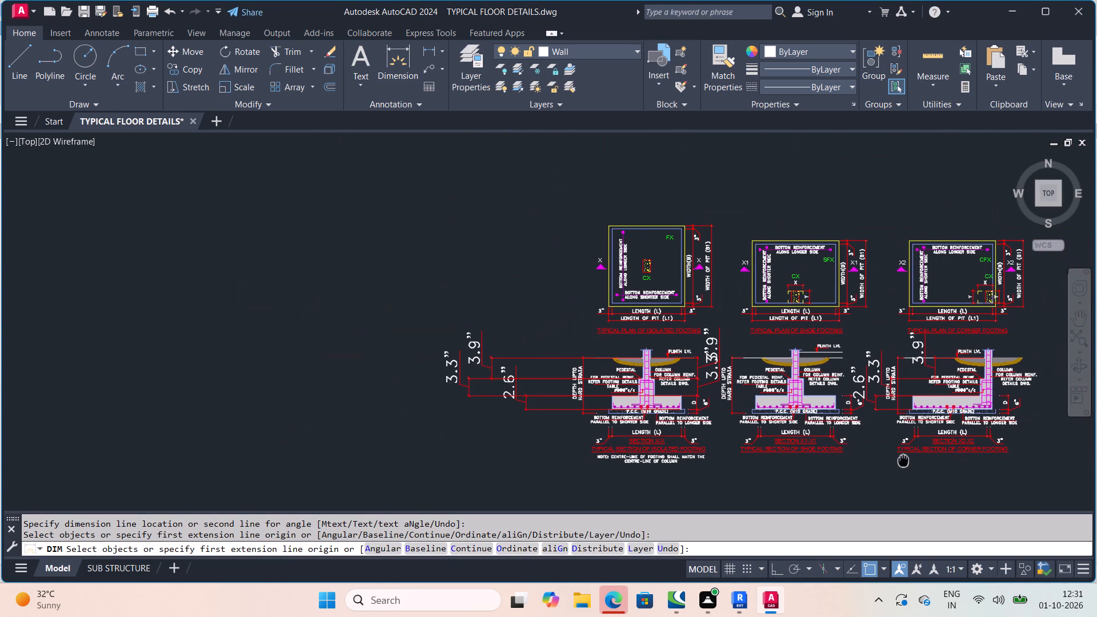
middle_click_drag(903, 459, 903, 459)
scroll(654, 320, "up", 2)
middle_click_drag(955, 391, 738, 376)
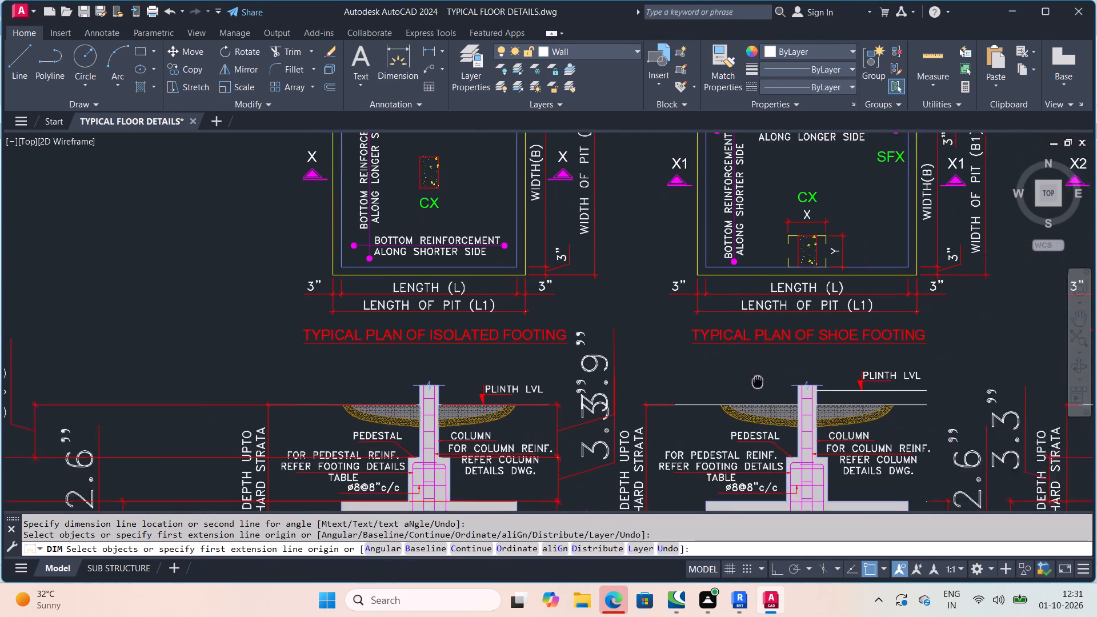
middle_click_drag(738, 376, 669, 371)
scroll(737, 375, "down", 1)
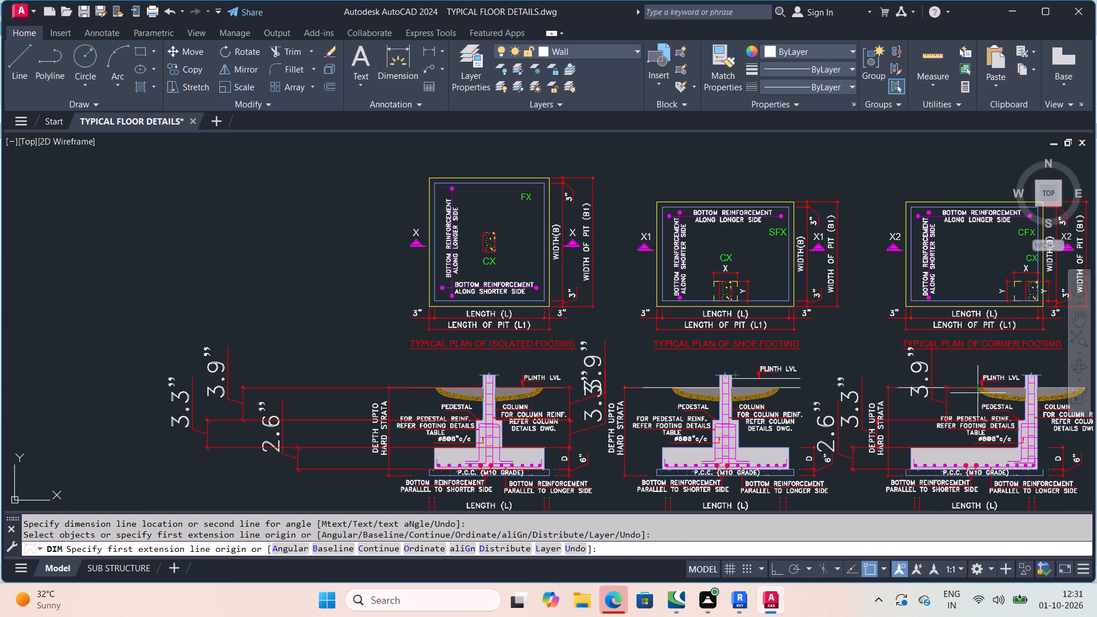
middle_click_drag(967, 401, 776, 347)
scroll(961, 399, "down", 1)
scroll(788, 364, "down", 1)
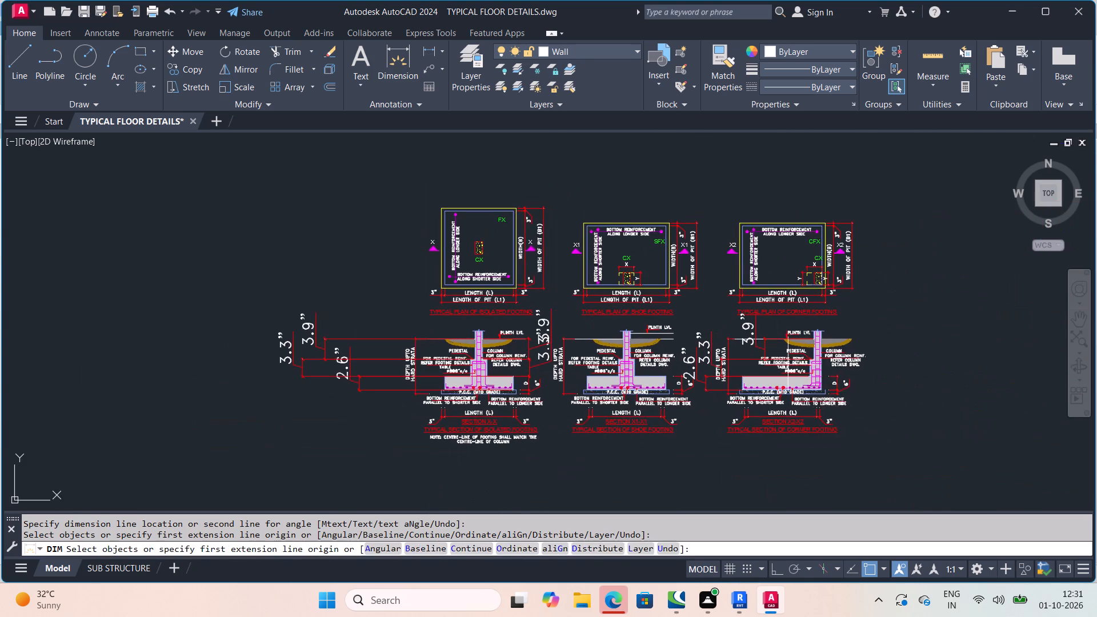
Examine the footing sizes and pedestal X and Y sizes in the isolated footing schedule, from F1 to CF2.
scroll(788, 364, "down", 1)
middle_click_drag(791, 261, 718, 365)
scroll(759, 284, "down", 4)
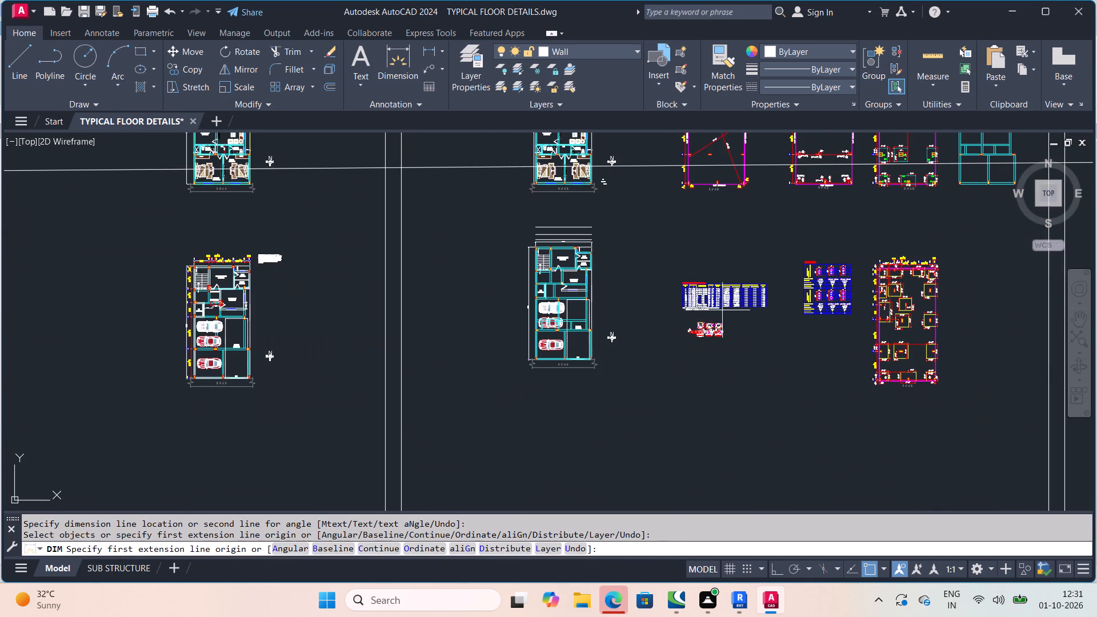
scroll(724, 310, "up", 5)
scroll(572, 296, "up", 3)
middle_click_drag(547, 301, 821, 288)
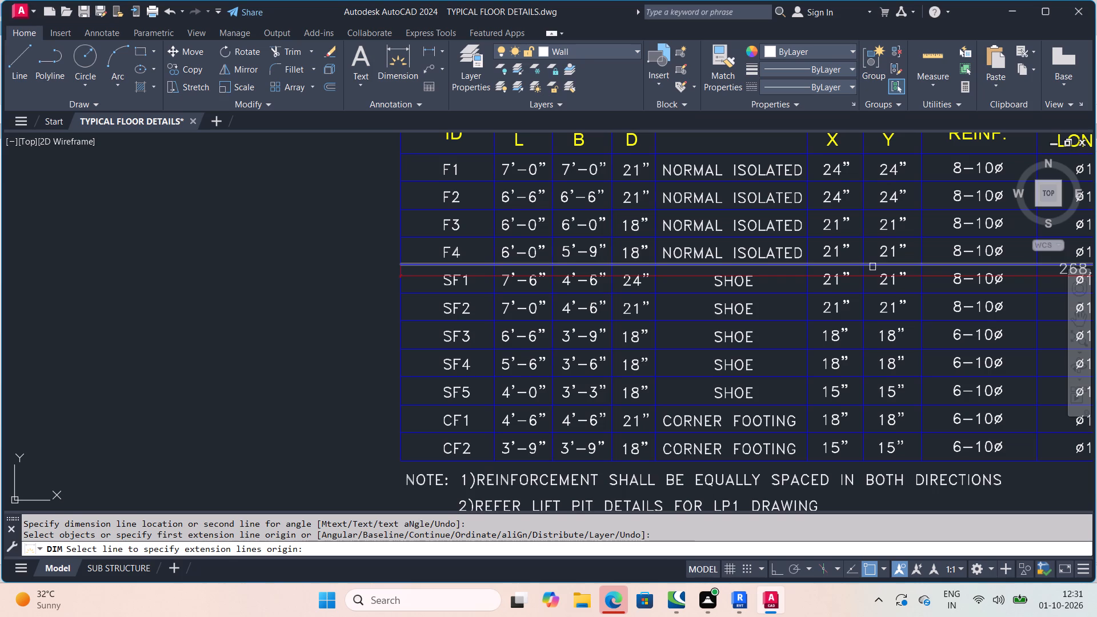
scroll(970, 273, "down", 1)
middle_click_drag(963, 290, 928, 343)
Examine the dimensioned C5 pedestal on footing F2 at grid 3 in the footing layout.
scroll(928, 343, "down", 1)
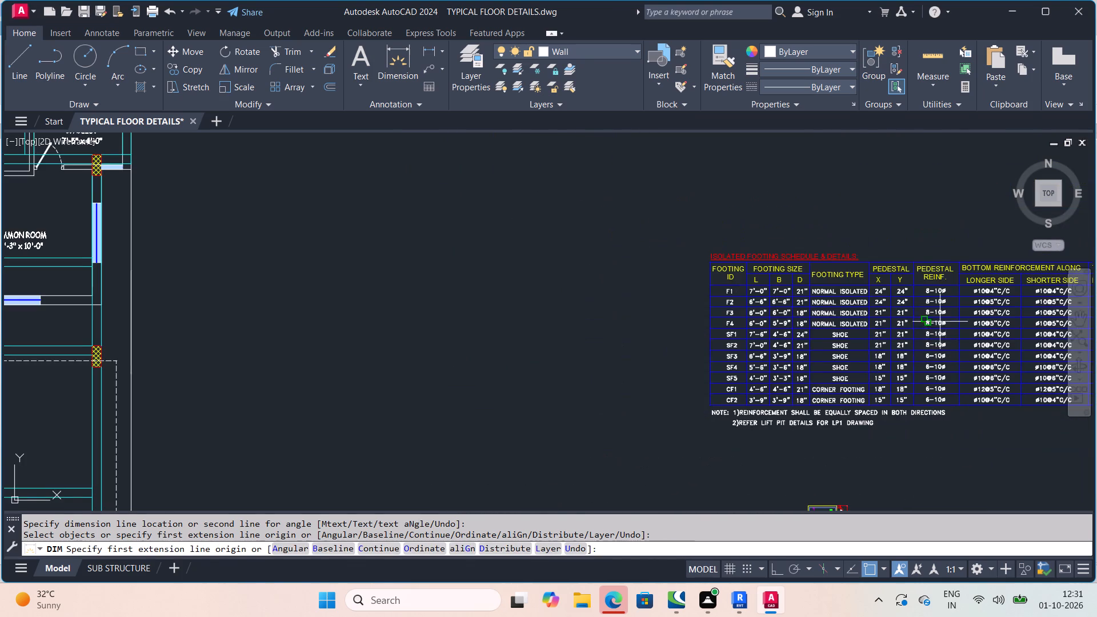
middle_click_drag(946, 315, 590, 318)
scroll(719, 316, "down", 1)
middle_click_drag(840, 242, 568, 396)
scroll(681, 302, "down", 3)
middle_click_drag(718, 289, 686, 371)
scroll(652, 234, "up", 3)
scroll(800, 286, "up", 5)
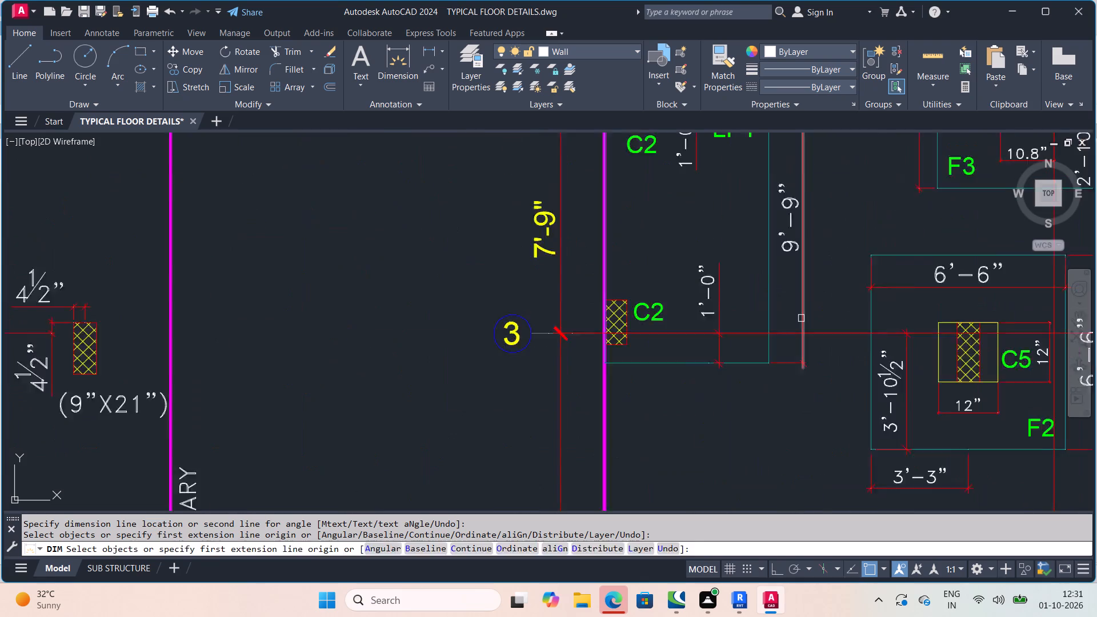
scroll(801, 318, "up", 1)
middle_click_drag(866, 311, 474, 291)
scroll(658, 305, "down", 1)
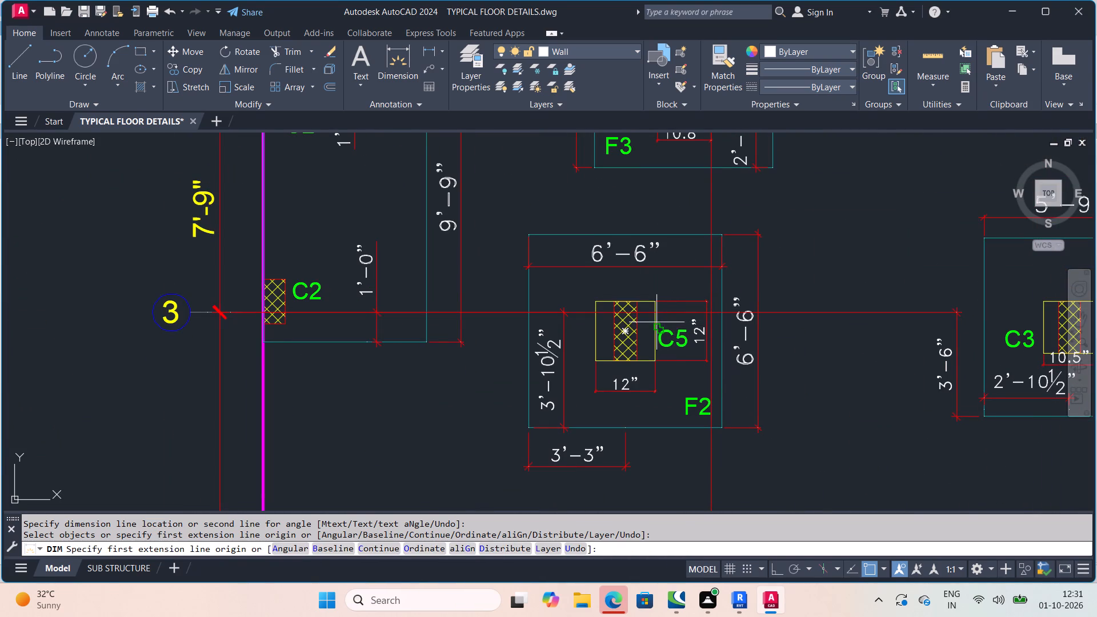
Examine the C1 pedestal on footing CF2 and the C2 pedestal on footing SF3 at grid 7.
scroll(658, 314, "down", 3)
middle_click_drag(660, 319, 663, 331)
middle_click_drag(590, 234, 615, 297)
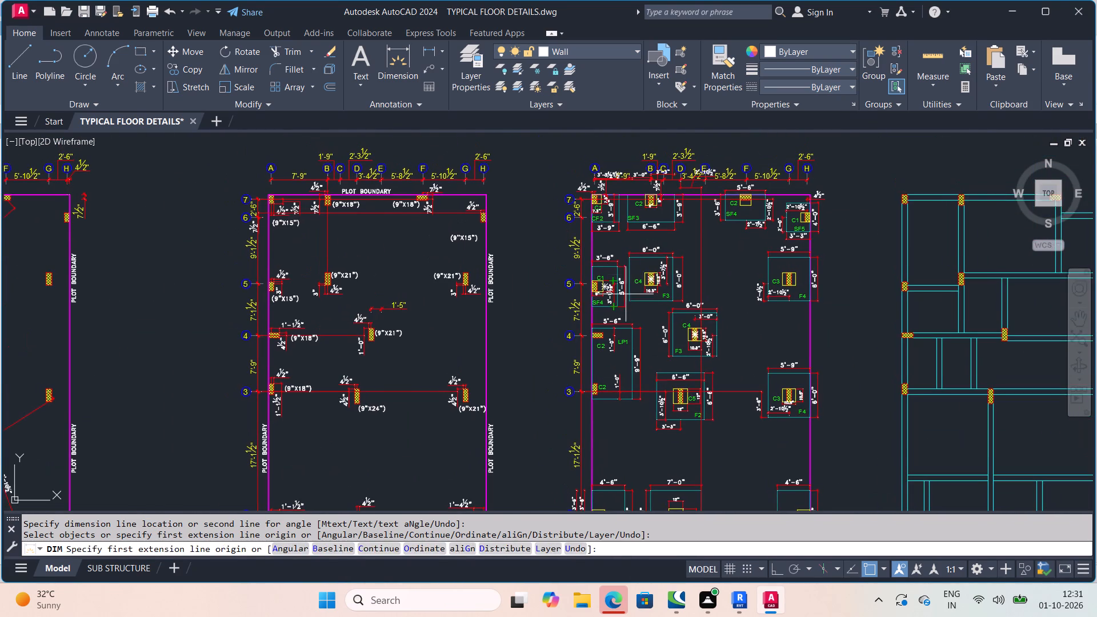
scroll(579, 179, "up", 3)
scroll(659, 273, "up", 2)
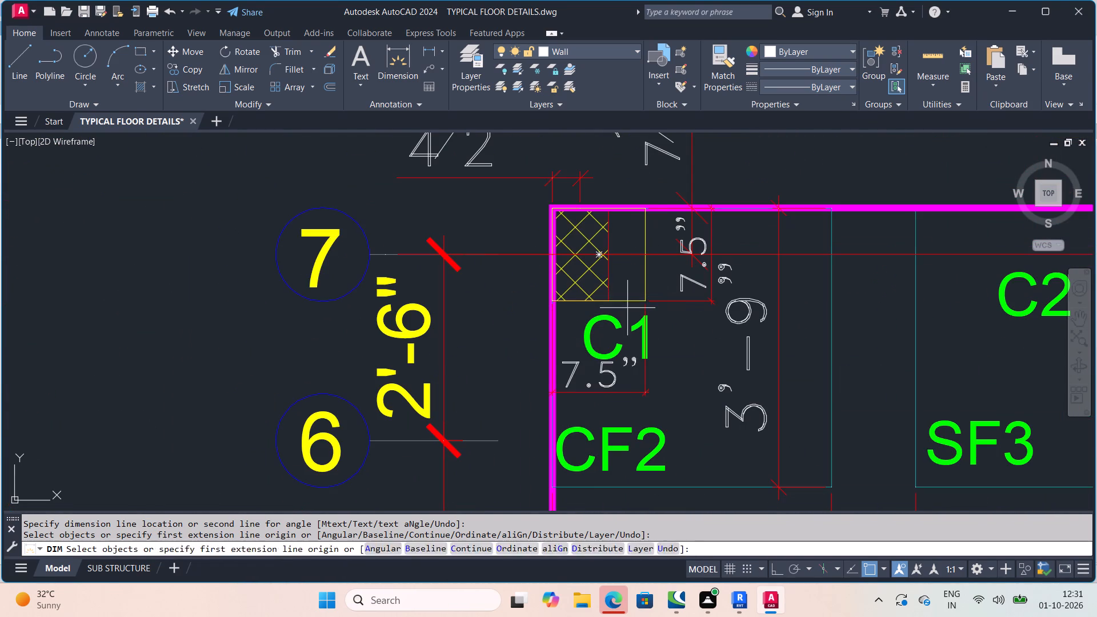
middle_click_drag(832, 311, 640, 276)
scroll(689, 286, "down", 1)
middle_click(639, 276)
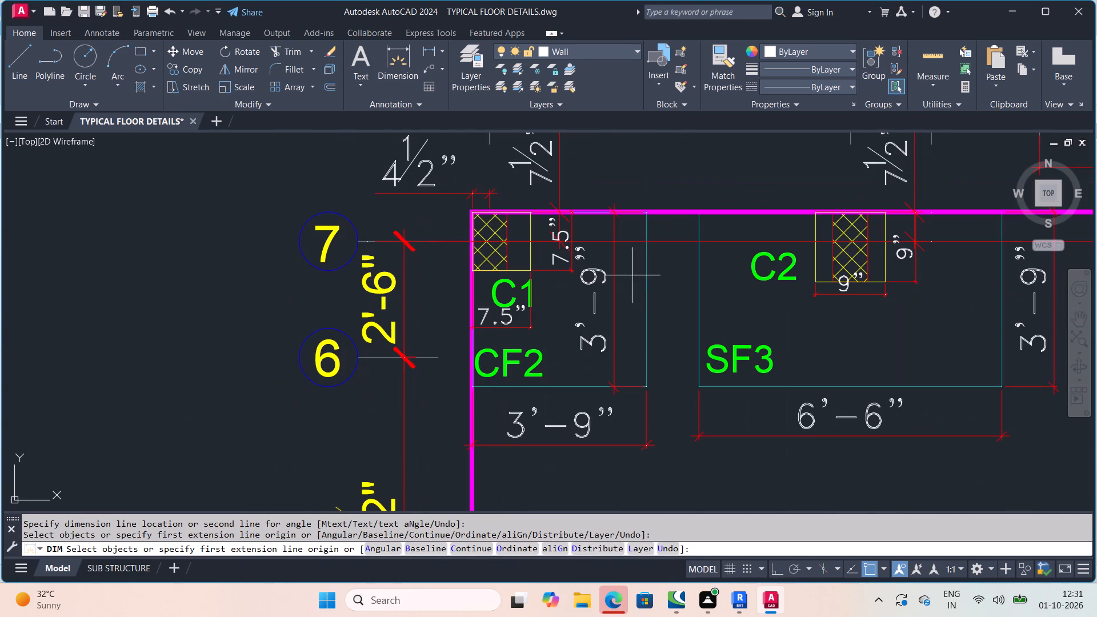
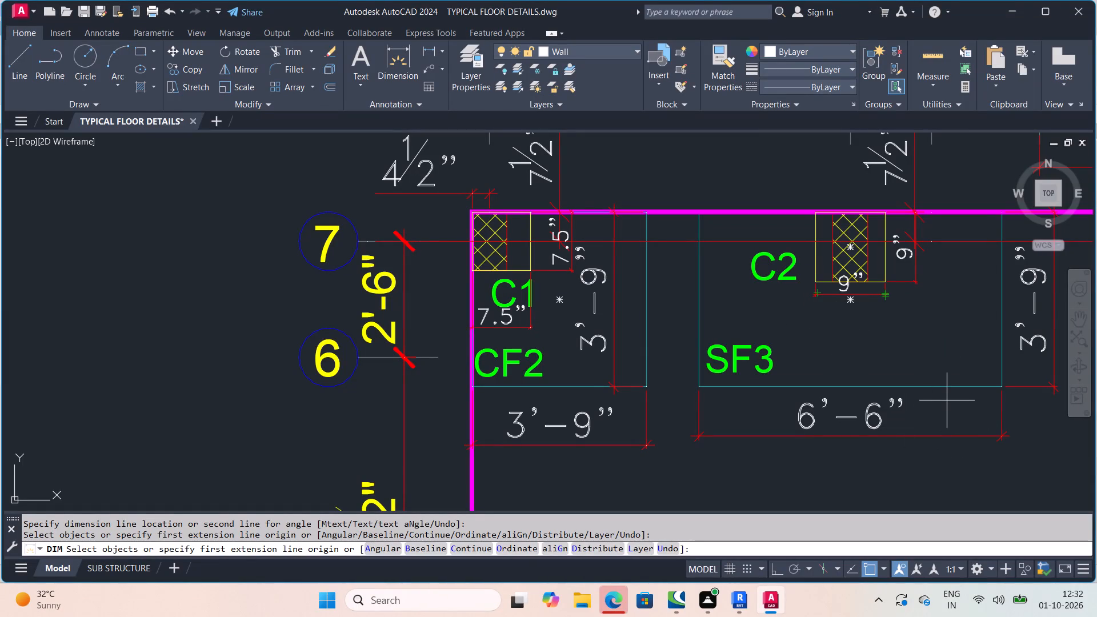
Examine the C1 pedestal on footing CF2 at grid 7 and its edge dimensions in the footing layout.
scroll(826, 346, "down", 4)
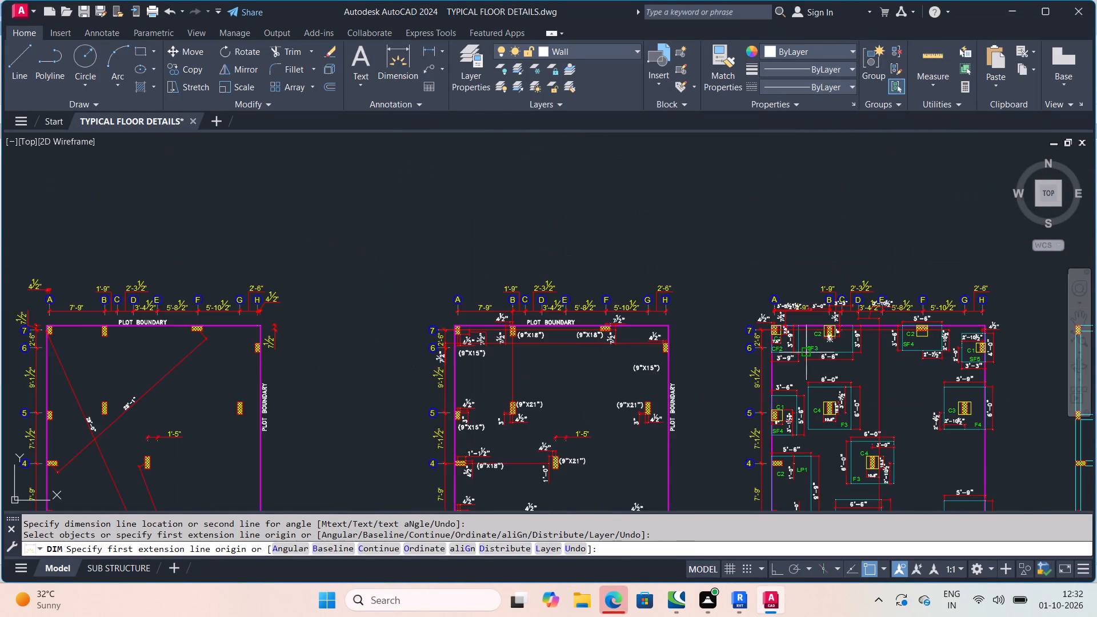
scroll(735, 359, "up", 2)
scroll(823, 264, "up", 3)
scroll(886, 282, "up", 1)
middle_click_drag(885, 281, 748, 133)
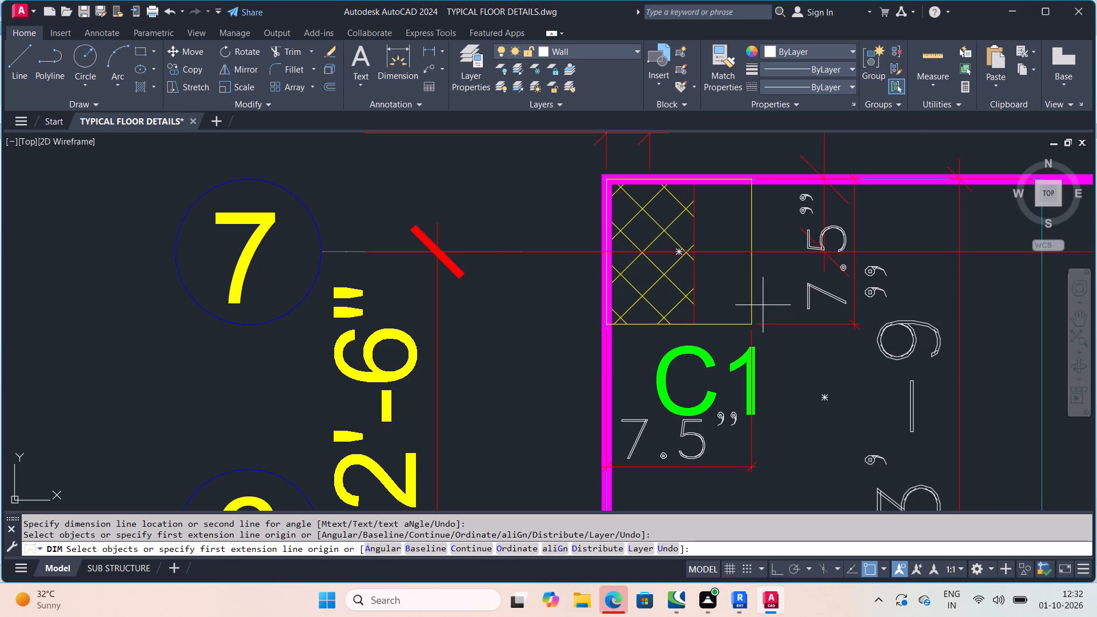
scroll(762, 306, "down", 2)
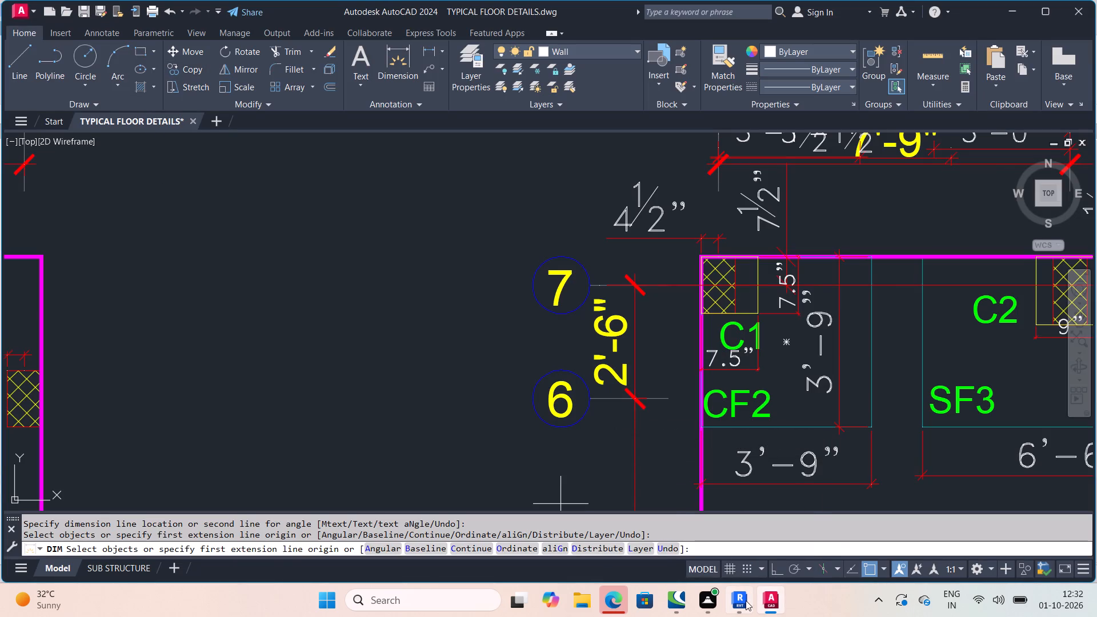
Switch to Revit, review the modelled footings in the 3D view, and return to the pedestal structural plan without saving.
left_click(744, 532)
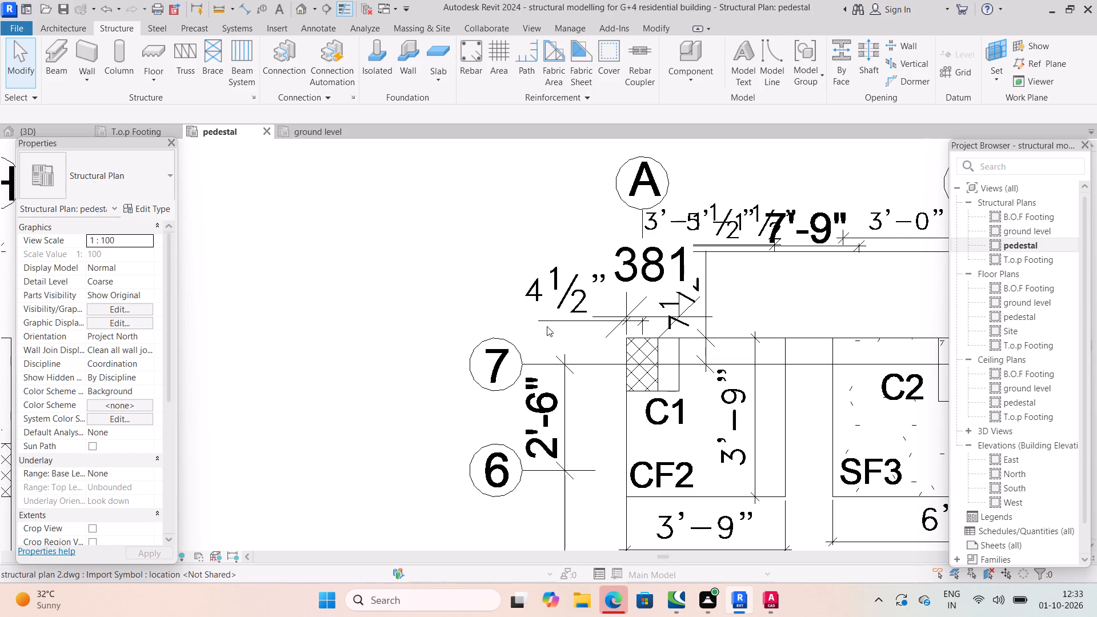
scroll(606, 334, "down", 3)
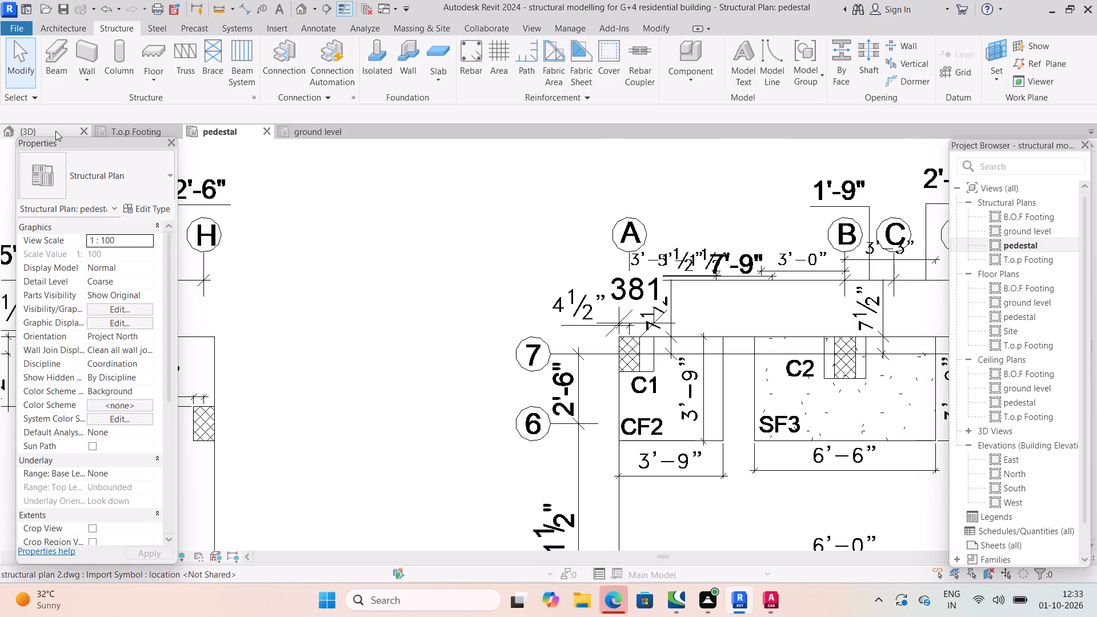
left_click(55, 133)
scroll(579, 358, "down", 7)
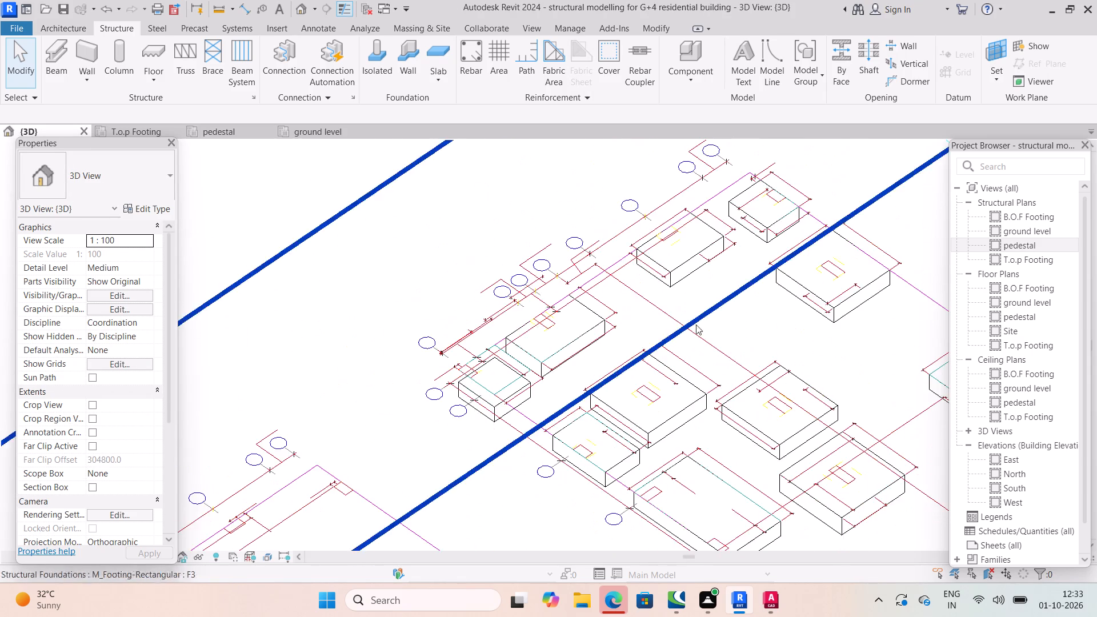
scroll(711, 309, "down", 2)
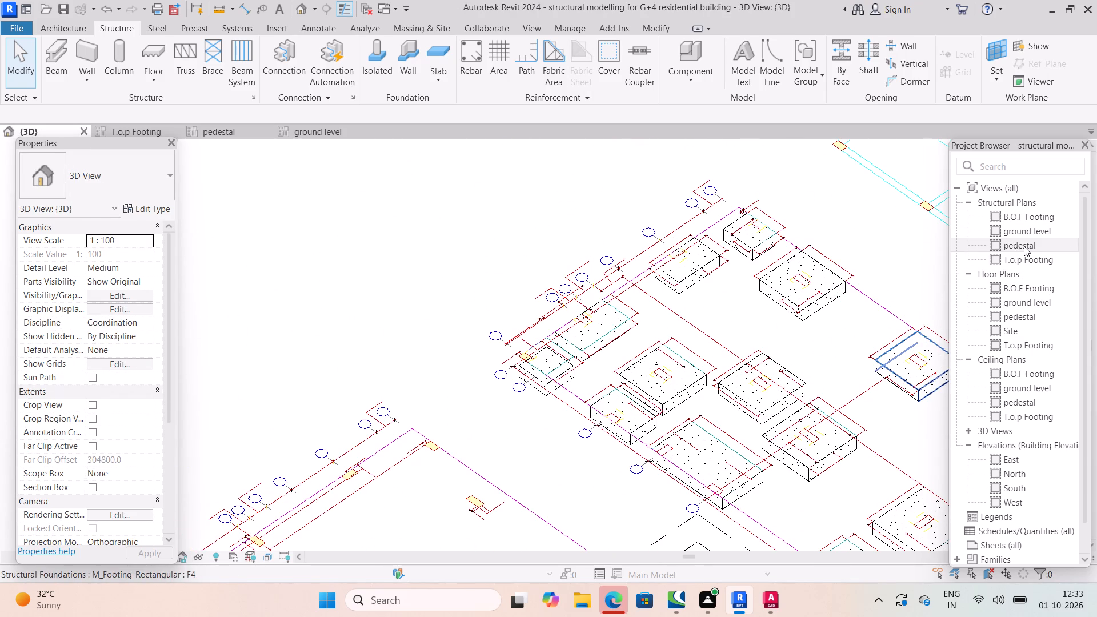
double_click(1024, 246)
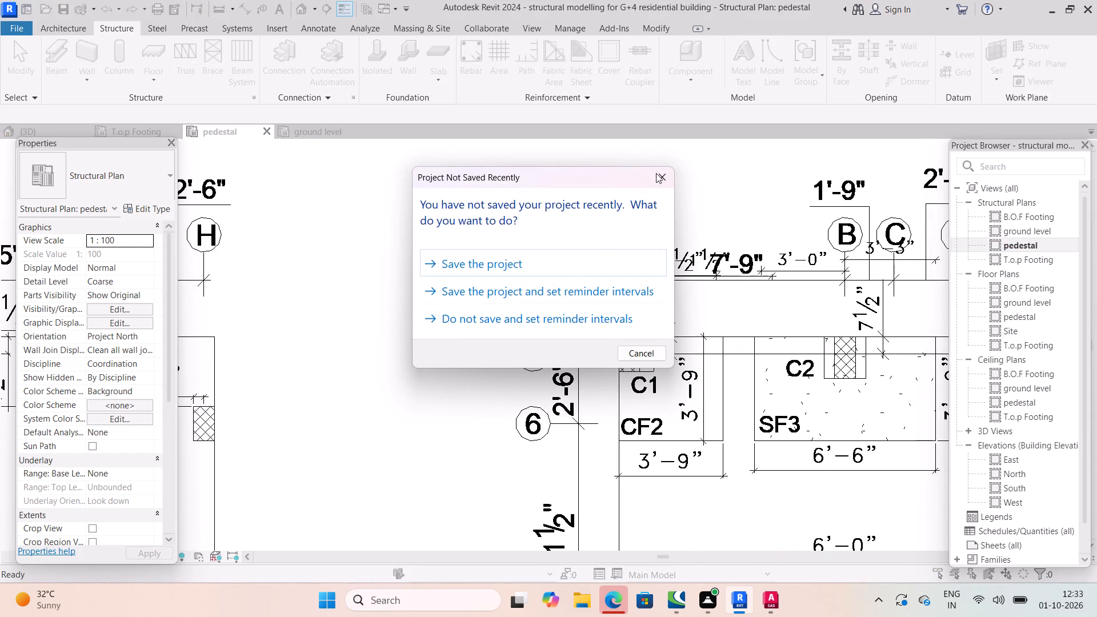
left_click(668, 171)
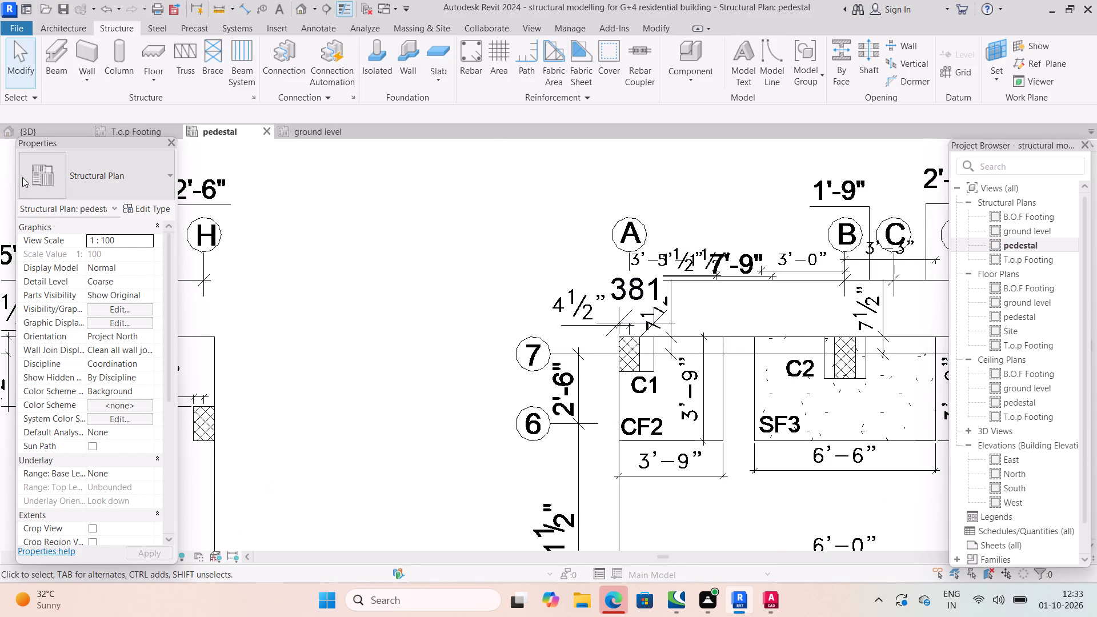
Start a structural column with the M_Concrete-Square-Column 300 x 300mm type and set its width b to 15".
left_click(121, 51)
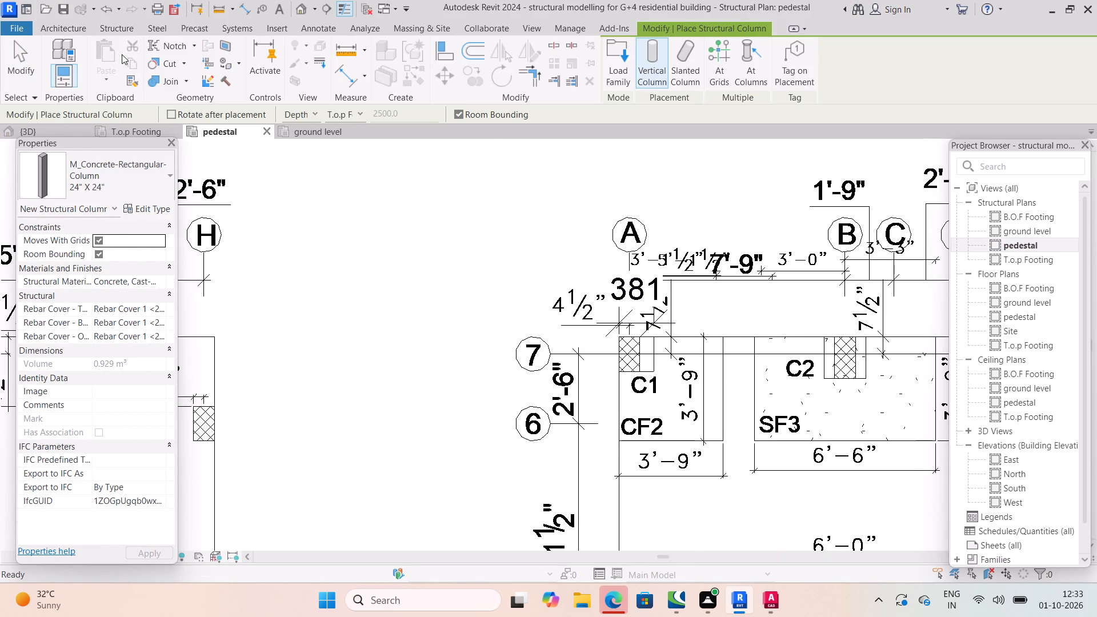
left_click(131, 173)
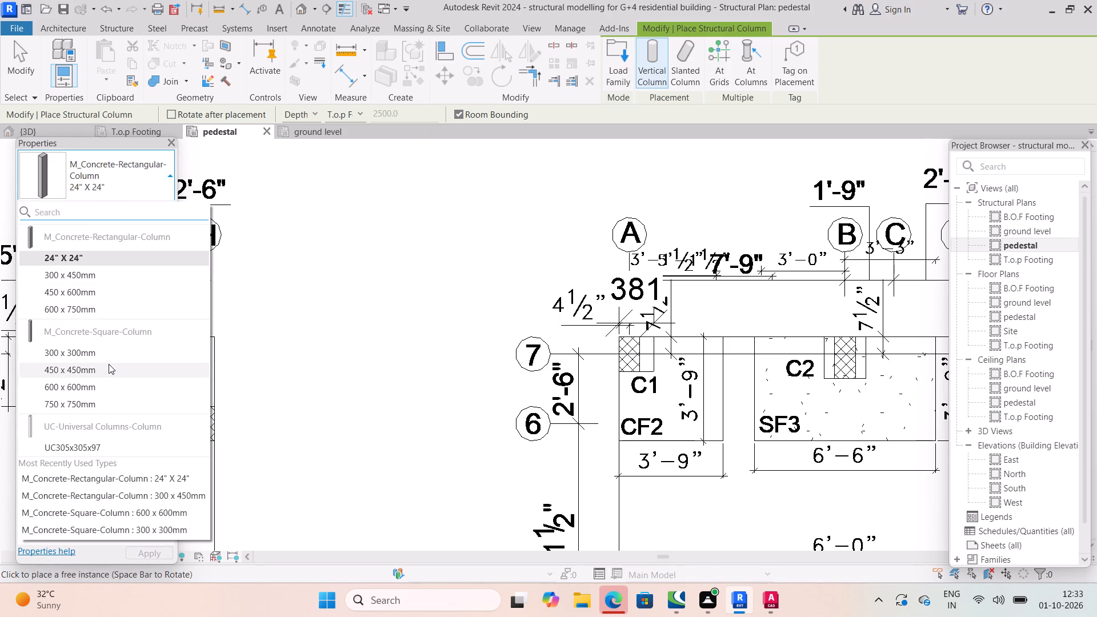
left_click(112, 347)
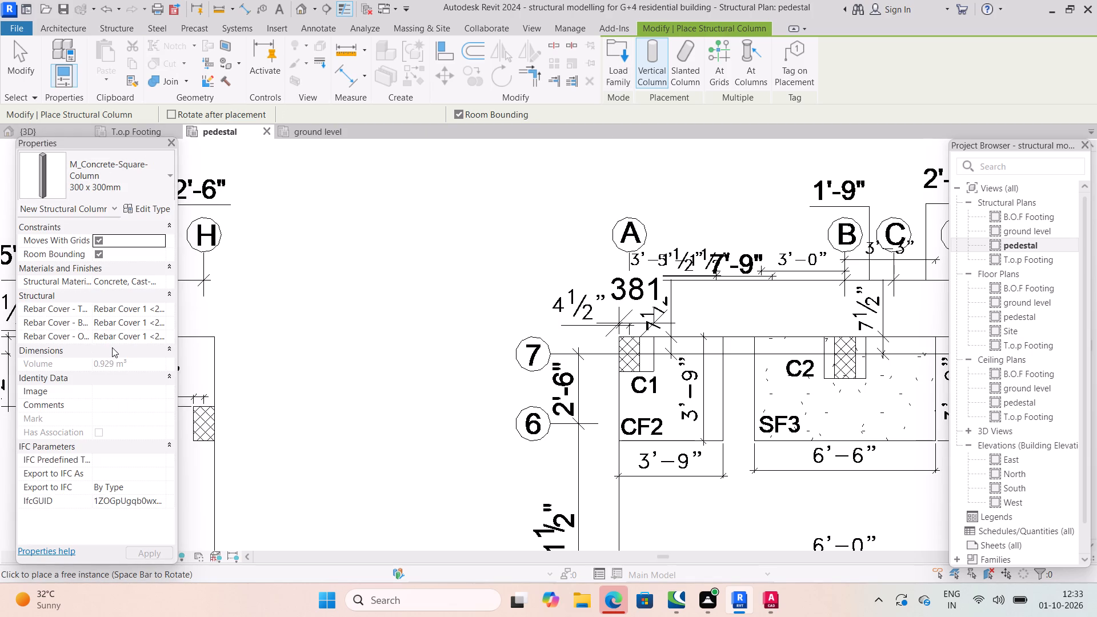
left_click(149, 204)
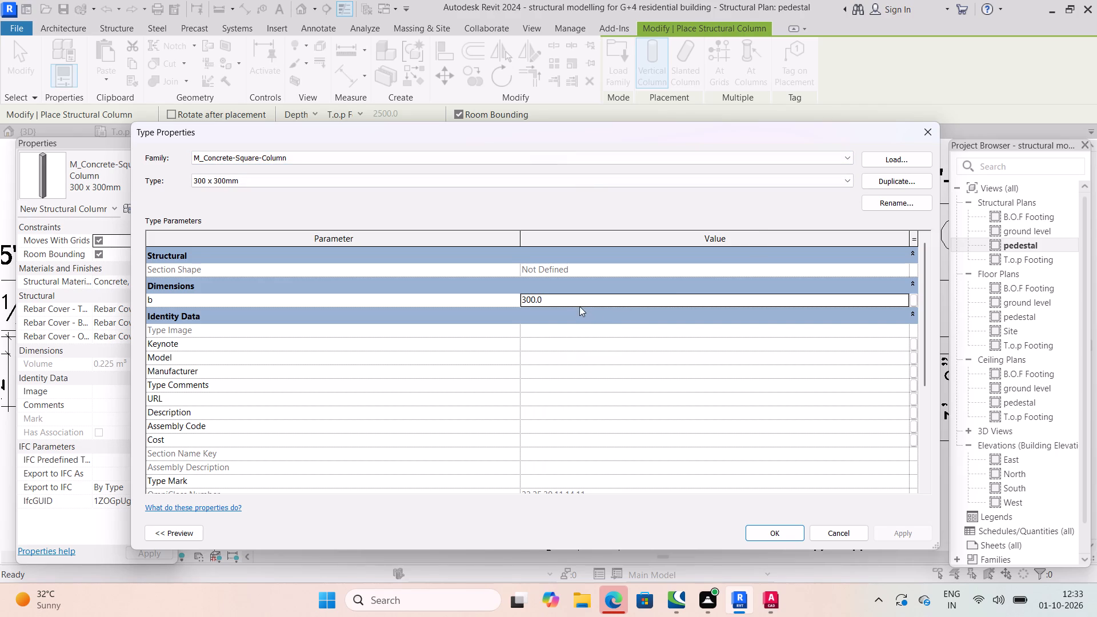
left_click(558, 300)
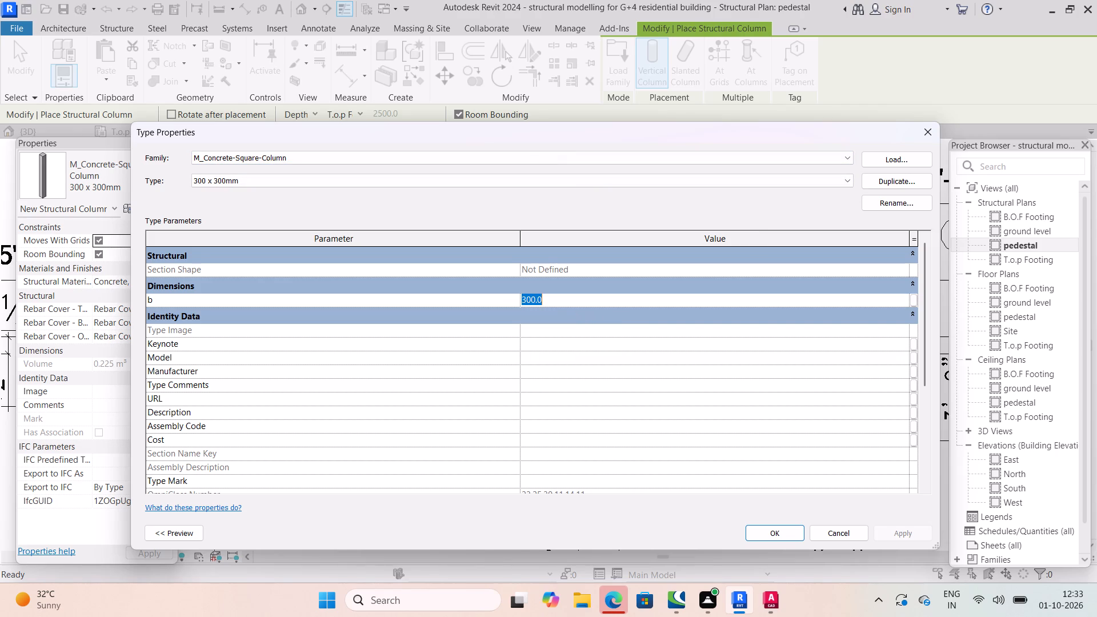
type("15")
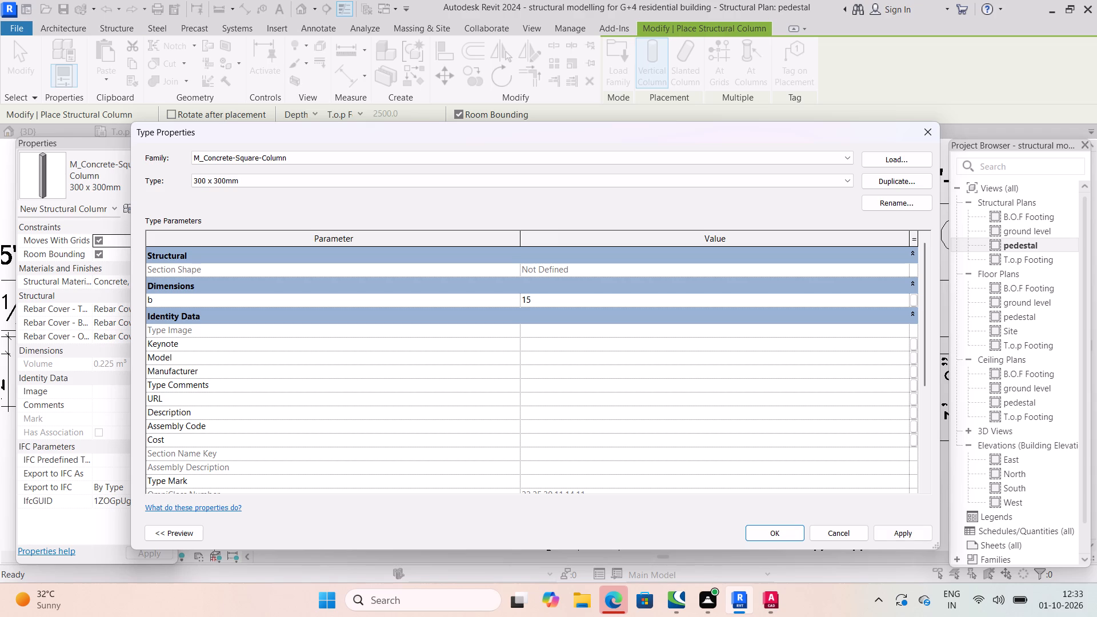
key("apostrophe")
key("Return")
scroll(554, 299, "up", 1)
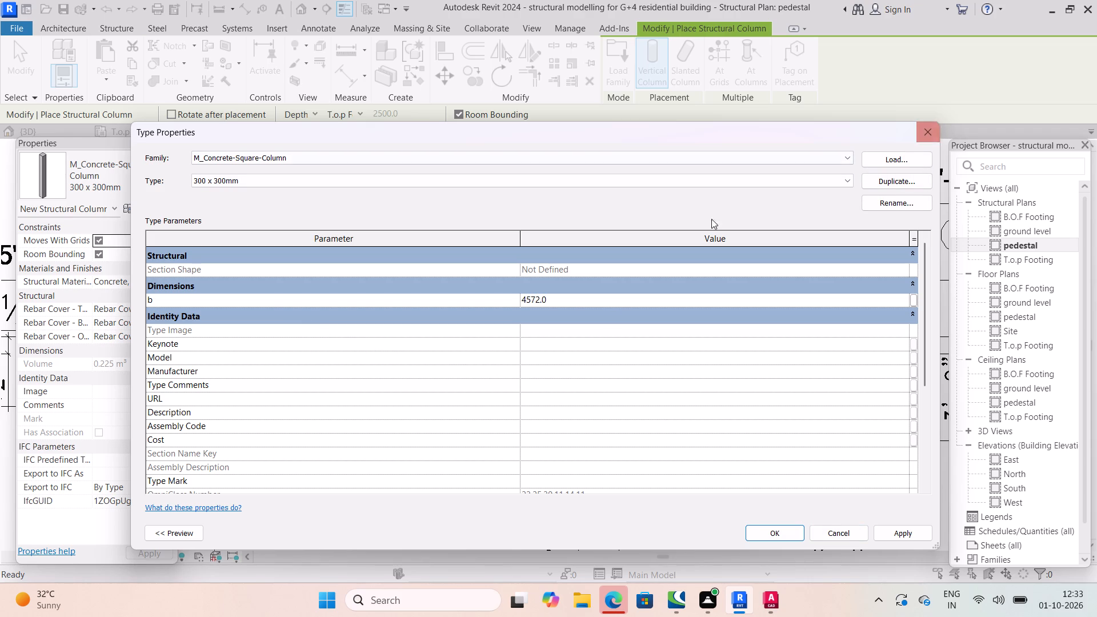
left_click(578, 301)
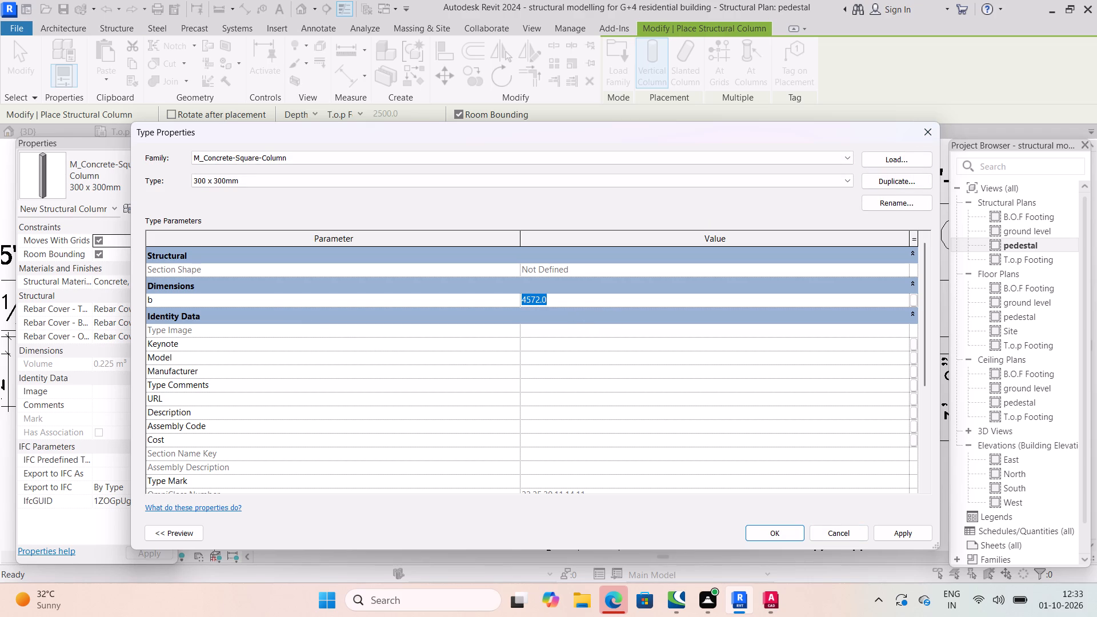
type("15\"")
key("Return")
left_click(788, 531)
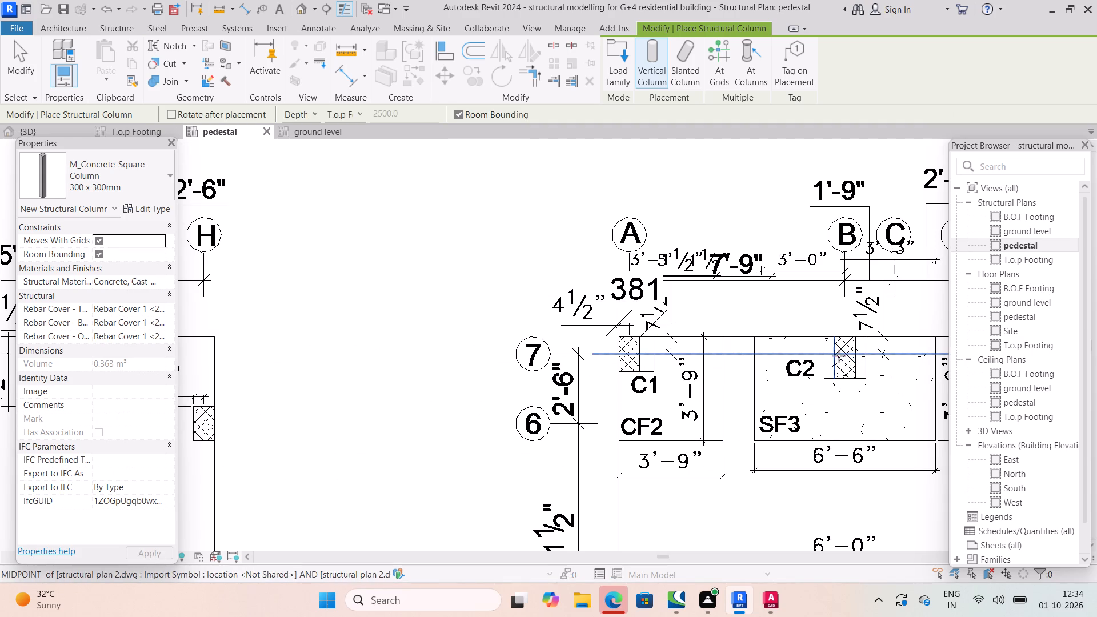
Place the square column at the C1 pedestal on footing CF2, near the intersection of grids A and 7.
middle_click_drag(829, 371, 788, 366)
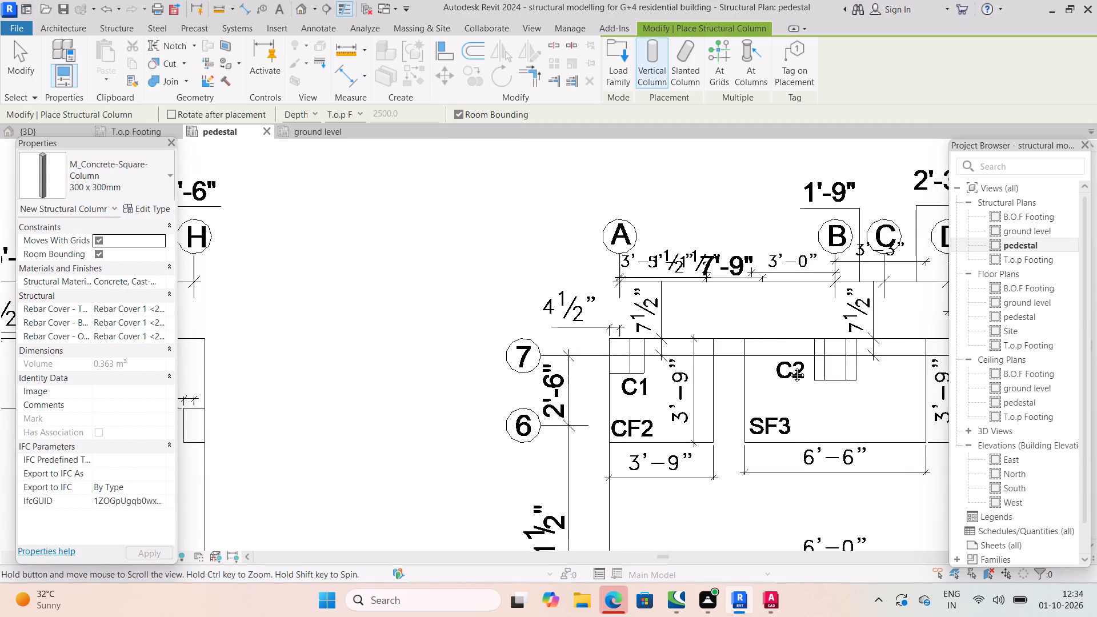
middle_click_drag(788, 366, 682, 327)
scroll(696, 335, "down", 1)
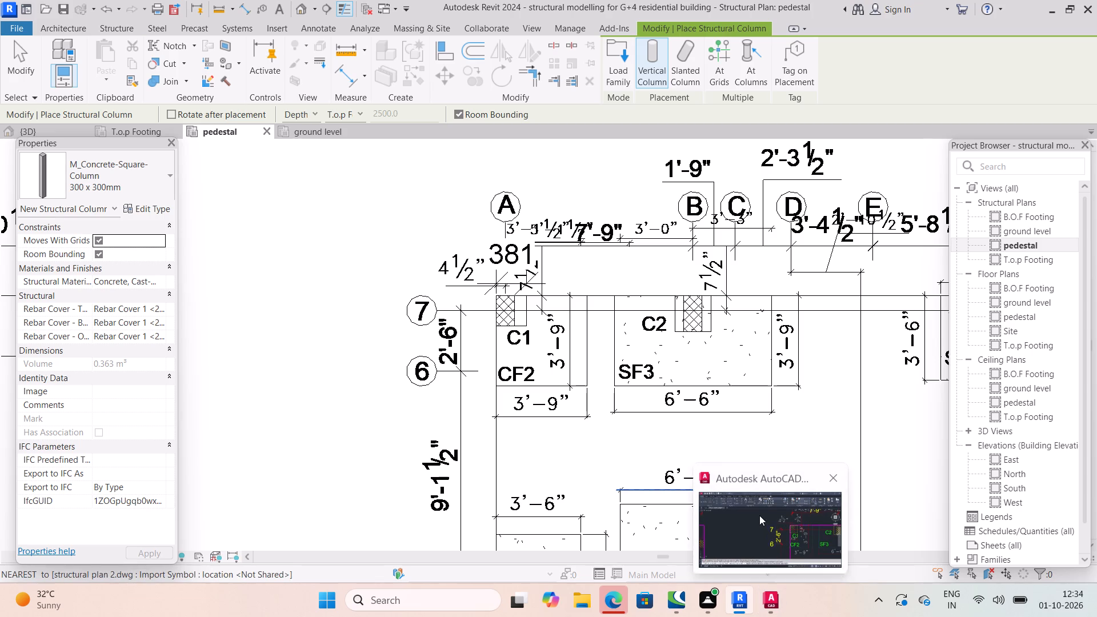
middle_click_drag(831, 398, 775, 410)
scroll(830, 397, "down", 1)
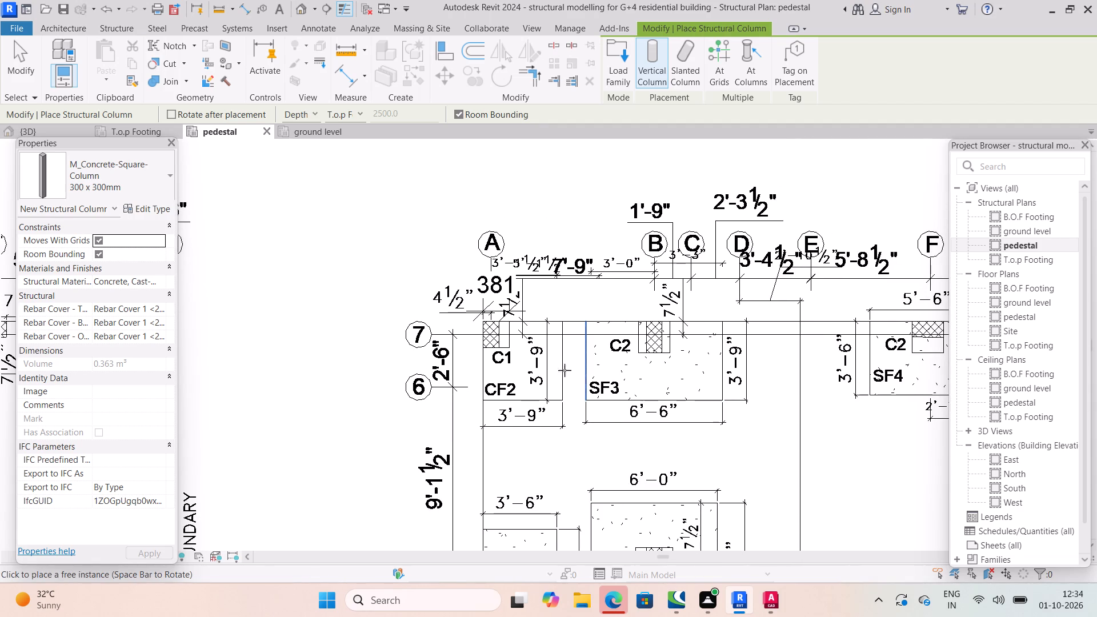
scroll(491, 330, "up", 4)
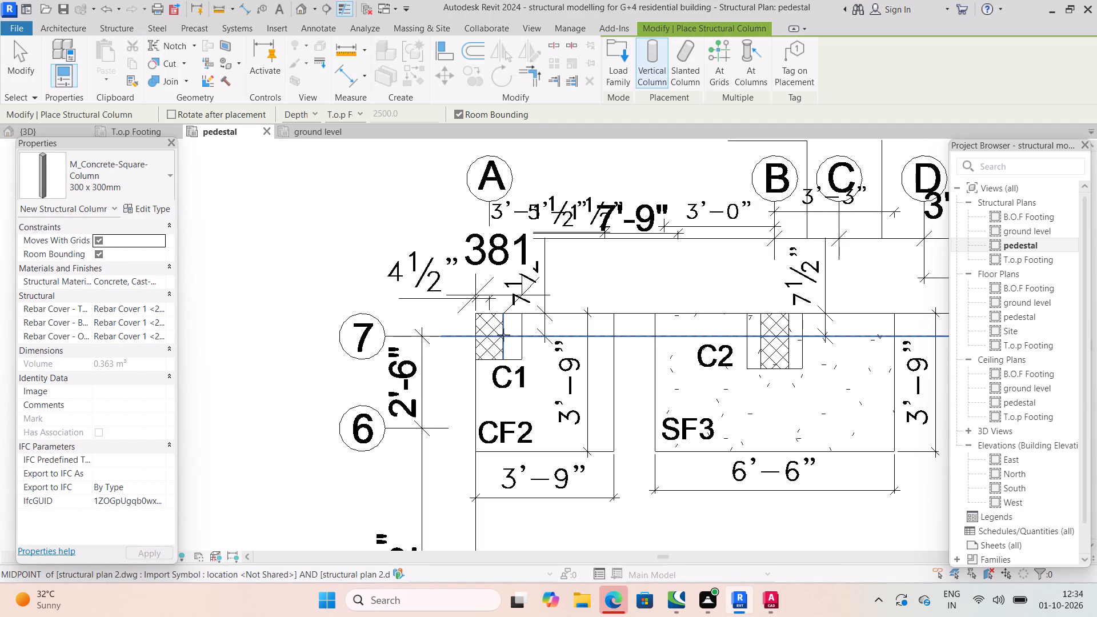
left_click(494, 338)
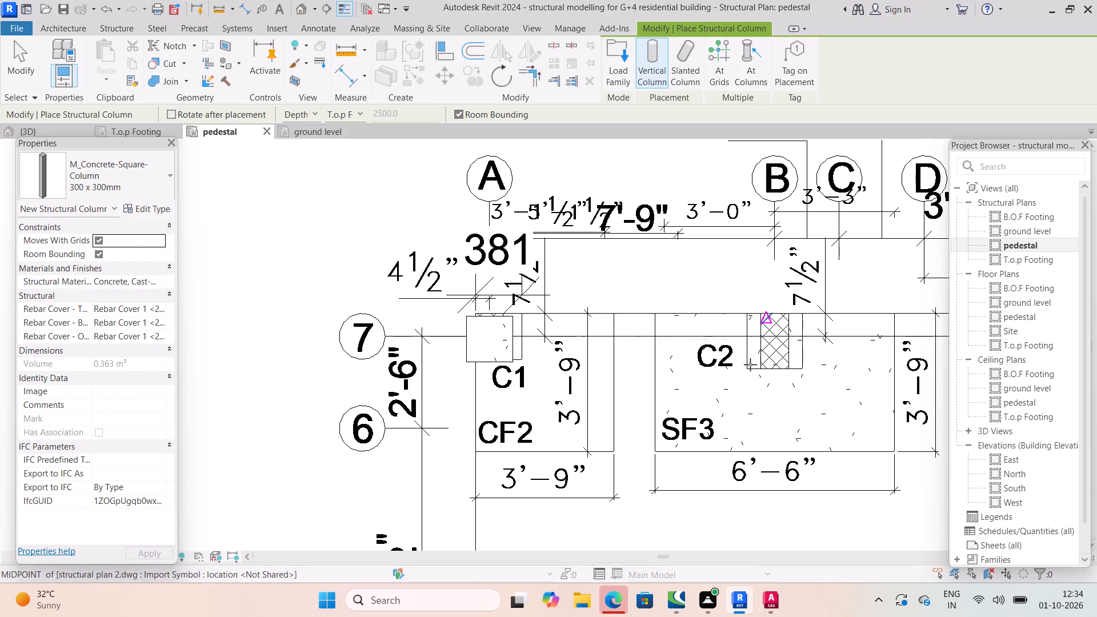
Check the placed C1 column in the 3D view, and inspect the C2 pedestal location on SF3 in the pedestal plan.
scroll(525, 333, "up", 3)
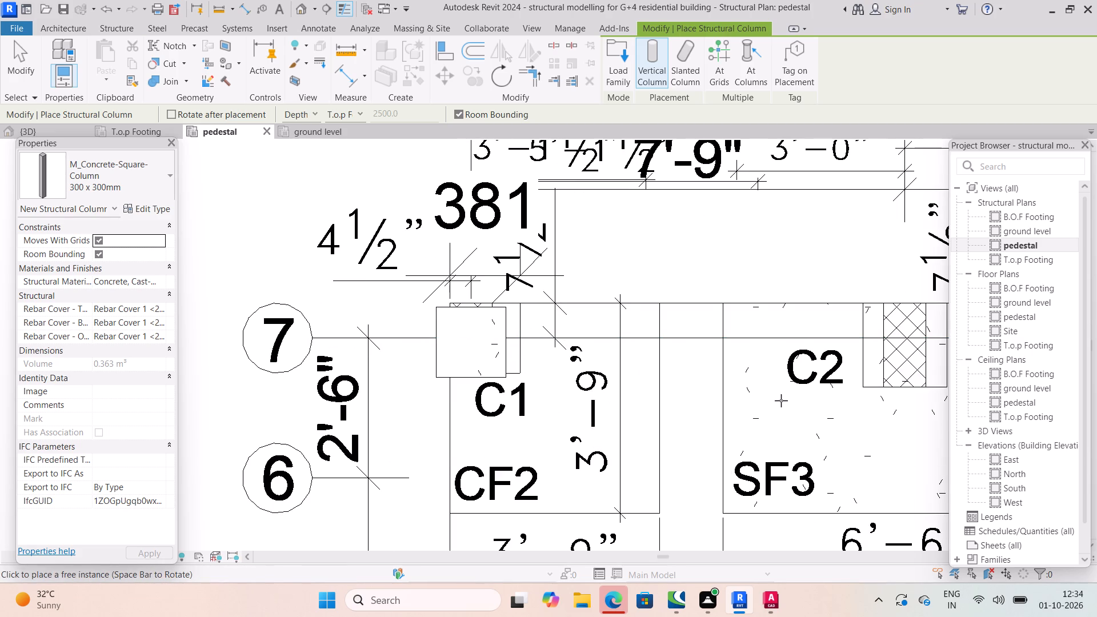
middle_click_drag(779, 399, 717, 392)
scroll(768, 399, "down", 2)
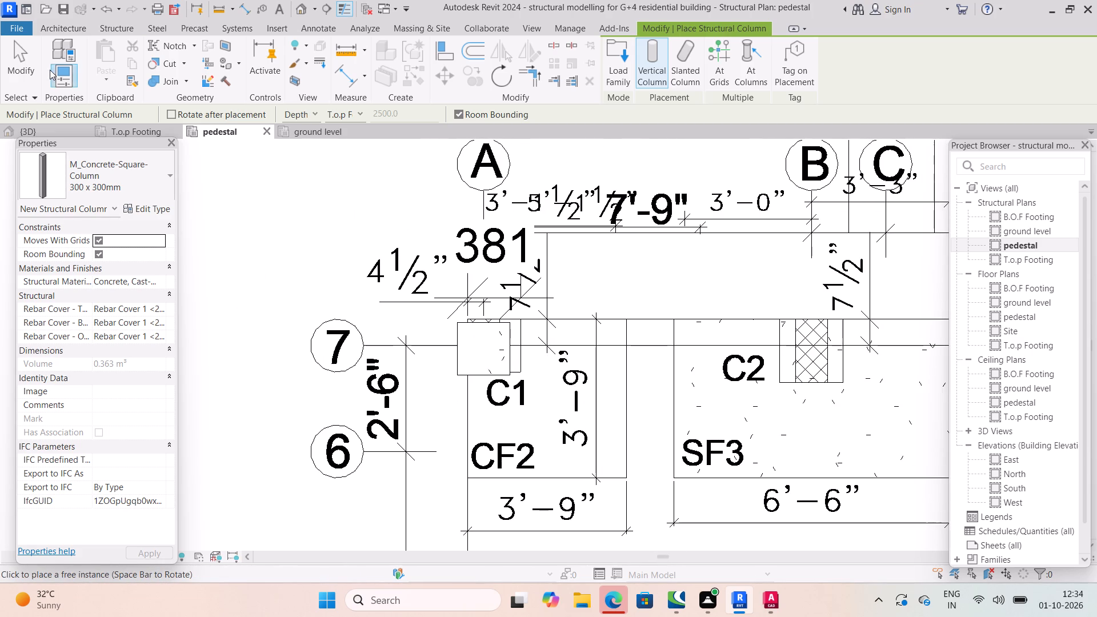
left_click(50, 131)
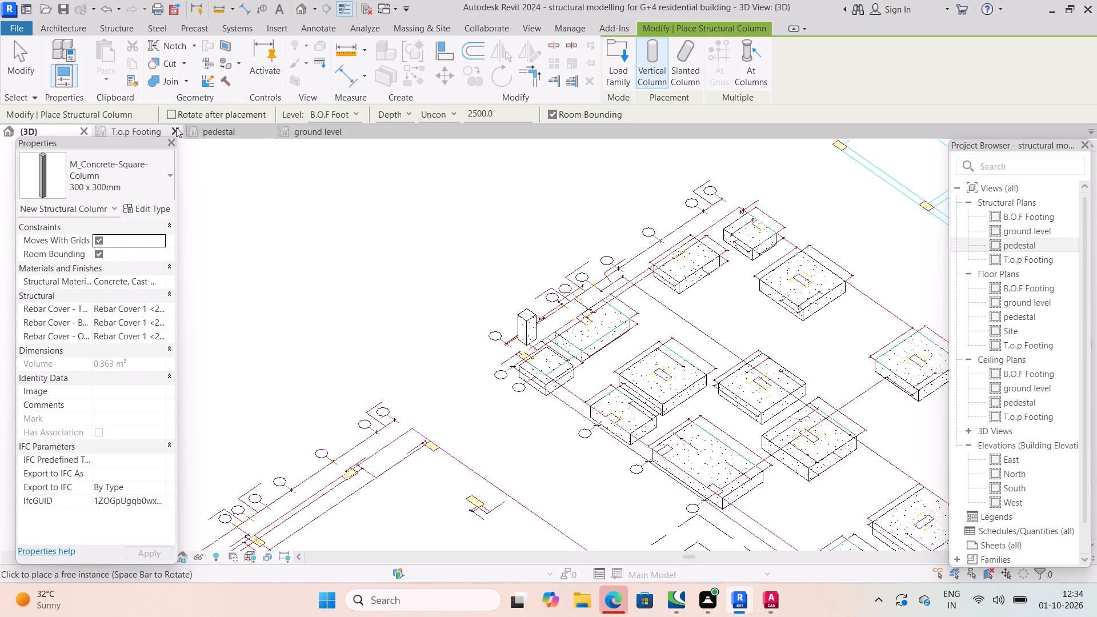
left_click(138, 131)
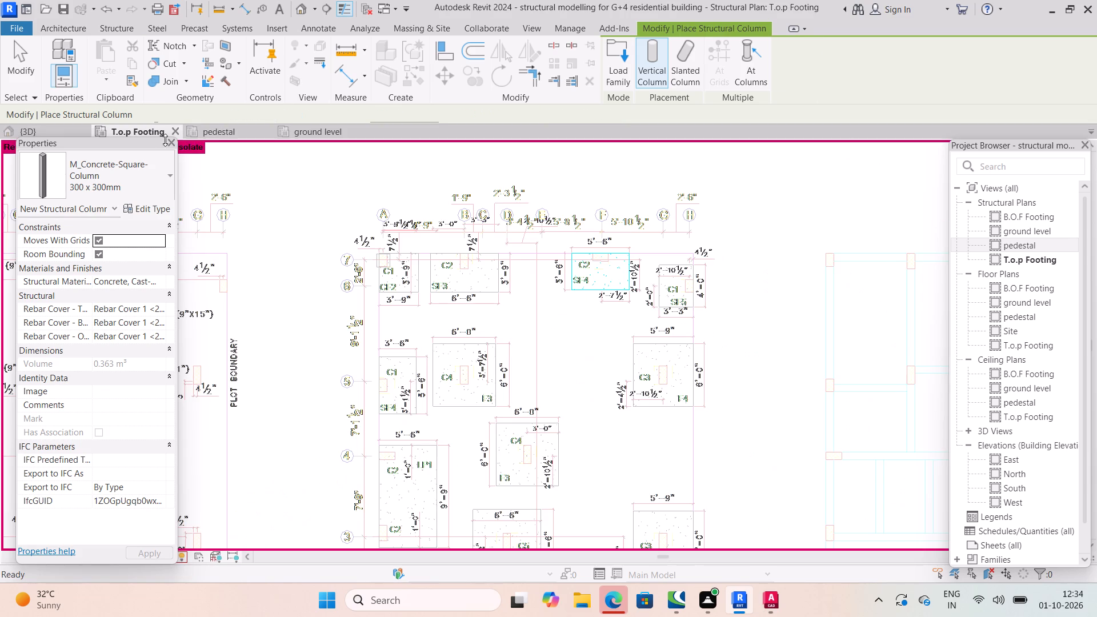
left_click(233, 129)
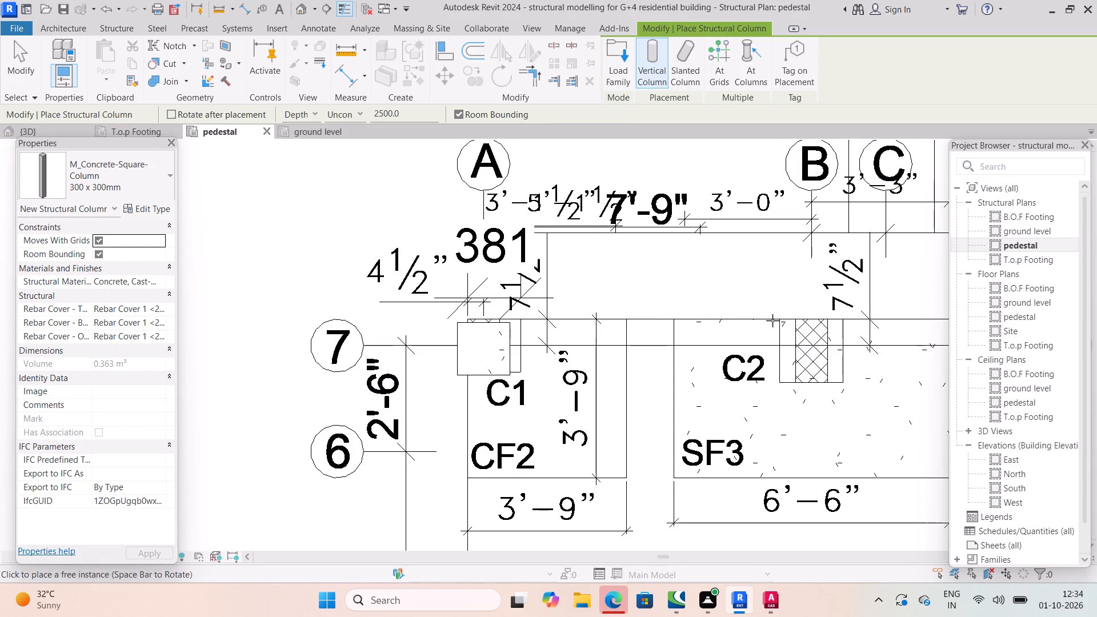
middle_click_drag(840, 351, 667, 336)
scroll(804, 334, "down", 1)
scroll(667, 336, "down", 1)
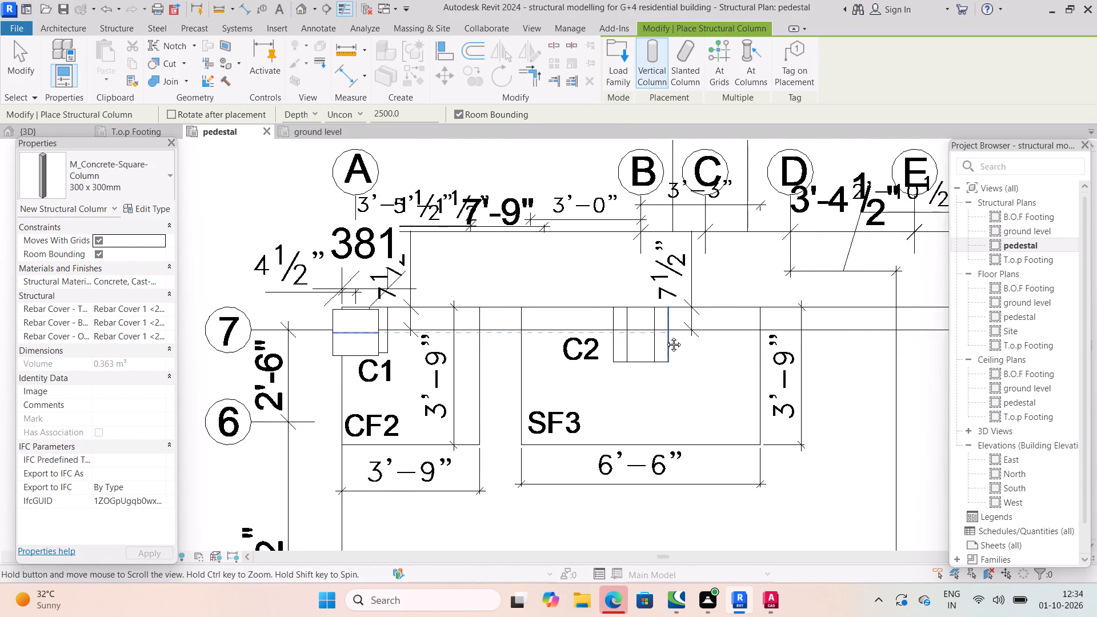
scroll(665, 336, "down", 1)
middle_click_drag(632, 330, 561, 280)
scroll(611, 317, "down", 1)
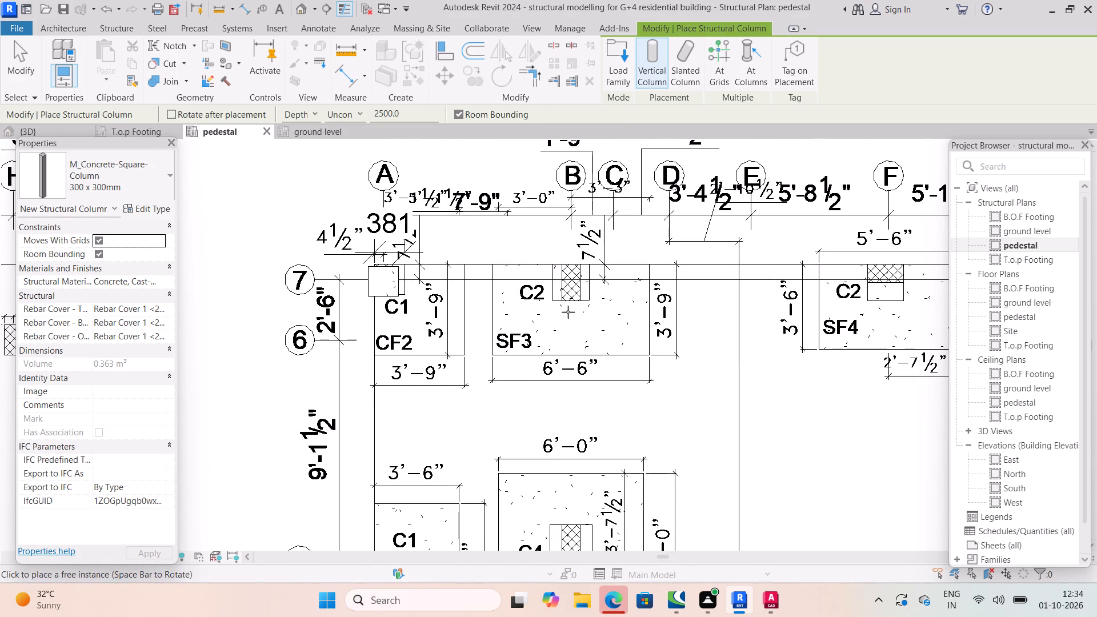
scroll(570, 308, "up", 3)
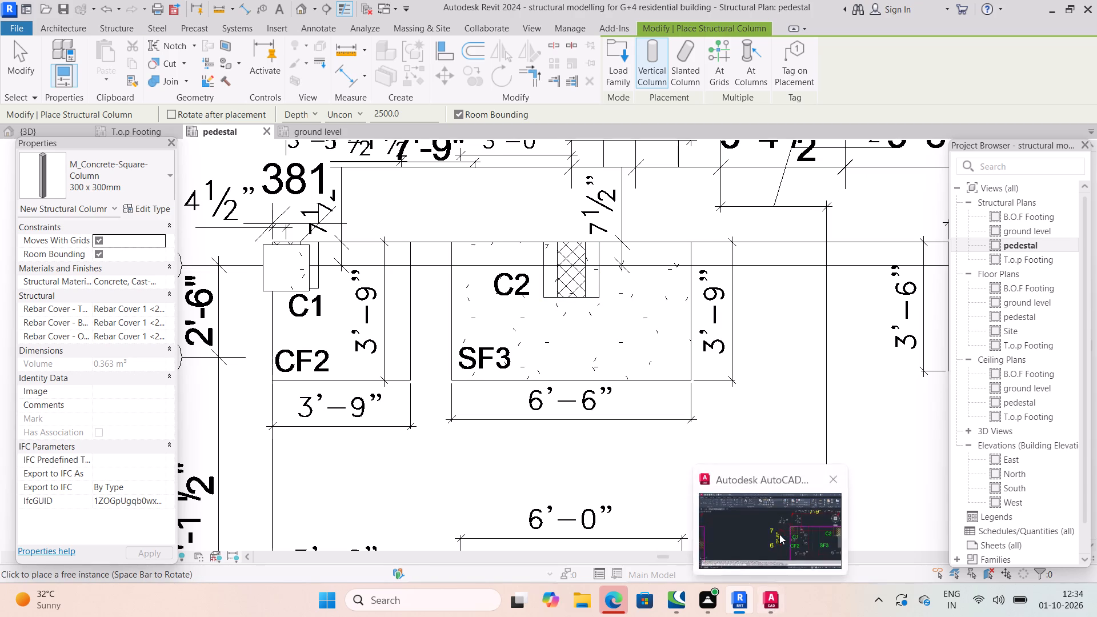
Switch to AutoCAD and examine the dimensioned C2 pedestal on footing SF3 and the neighbouring pedestals along grid 7.
left_click(775, 526)
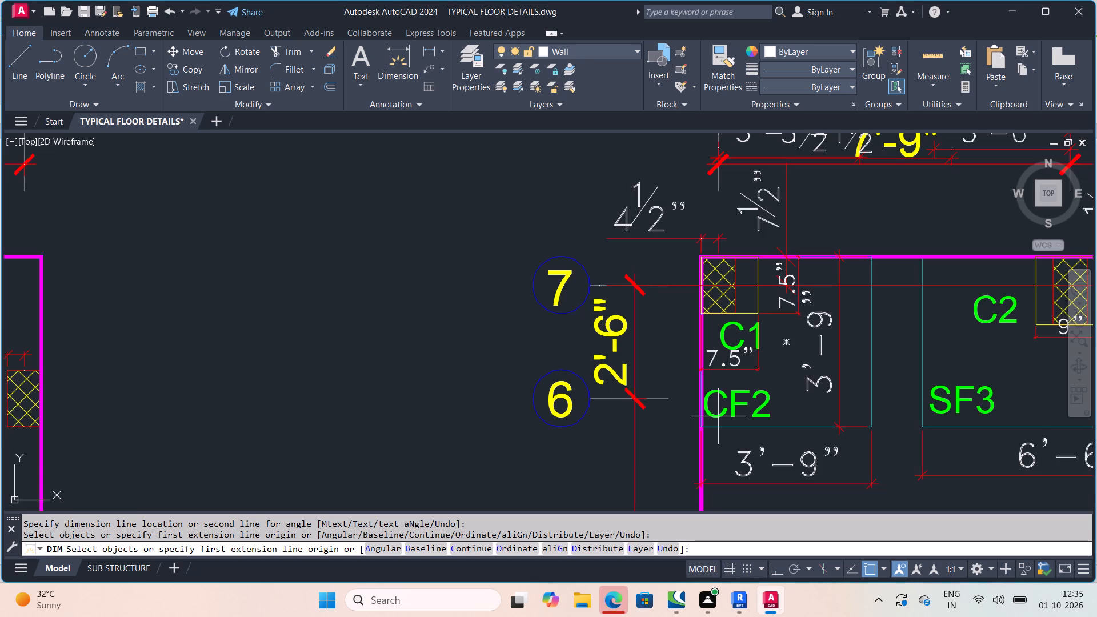
scroll(924, 419, "down", 1)
scroll(842, 409, "down", 3)
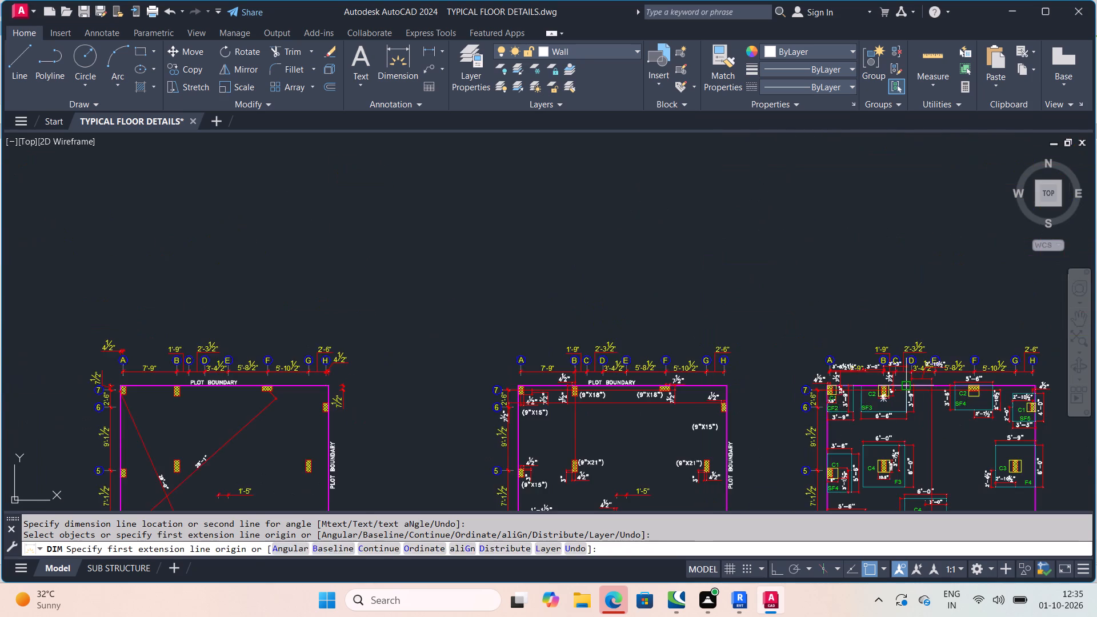
scroll(910, 381, "up", 4)
scroll(844, 388, "up", 2)
middle_click_drag(740, 367, 738, 154)
scroll(721, 226, "down", 1)
scroll(644, 295, "up", 2)
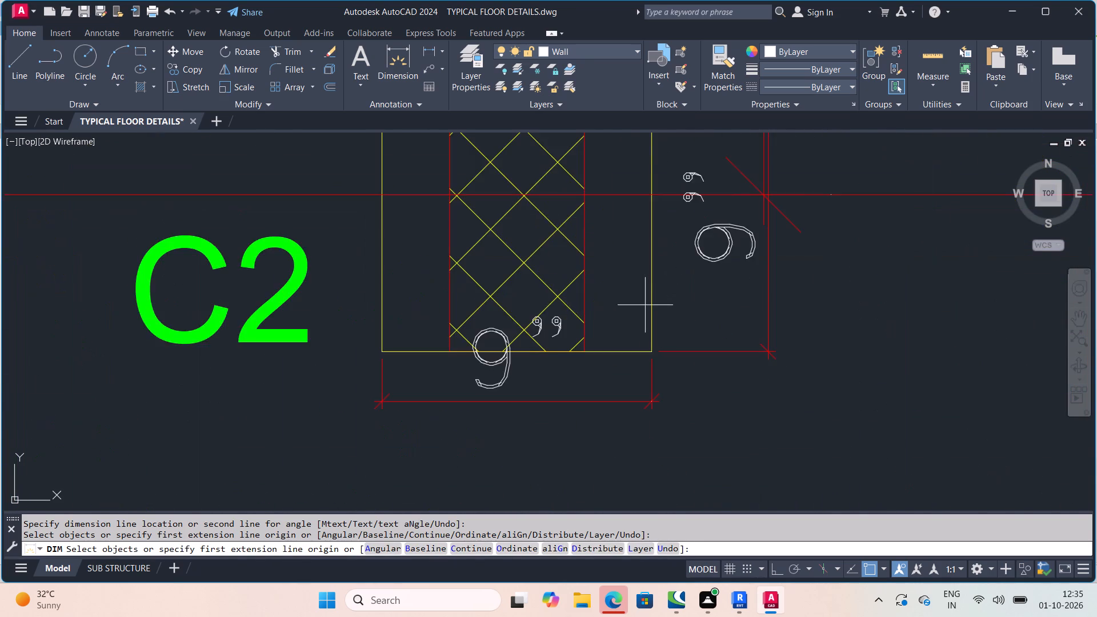
scroll(646, 305, "down", 5)
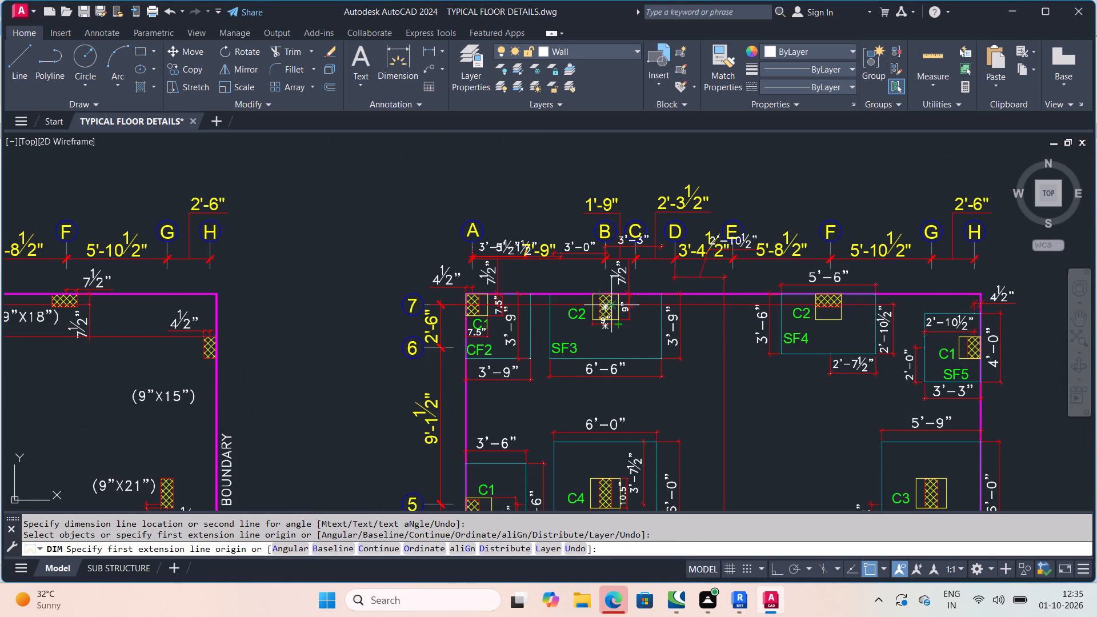
scroll(617, 322, "up", 2)
middle_click_drag(723, 314, 528, 260)
scroll(714, 314, "down", 3)
scroll(528, 260, "up", 1)
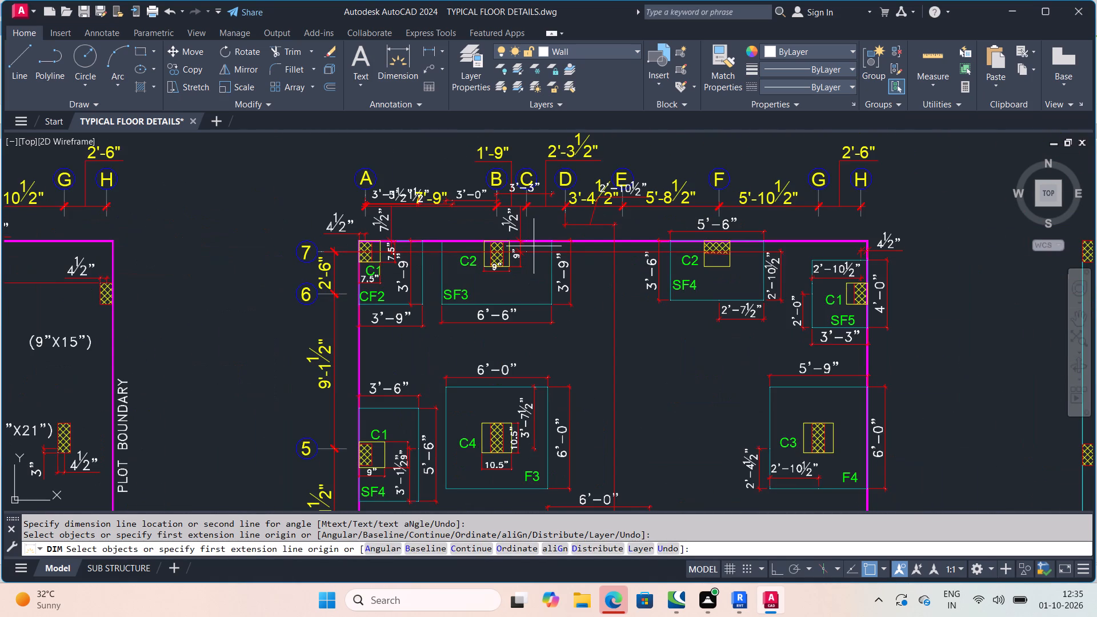
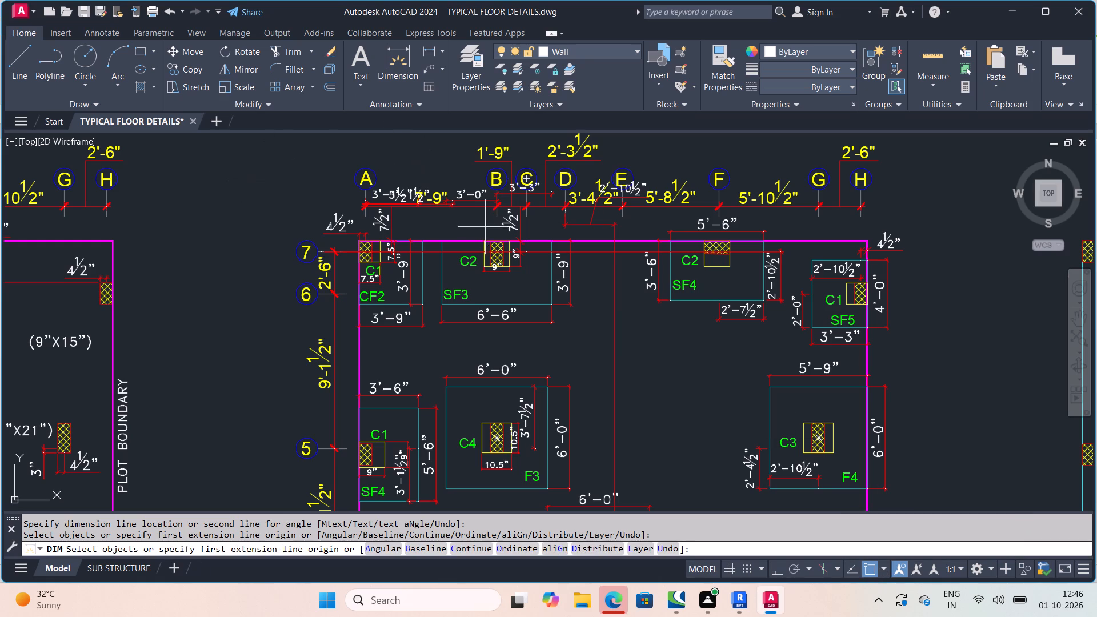
Examine the pedestal dimensions along grid 7, checking C2 on footing SF3 and C2 on footing SF4.
scroll(490, 233, "up", 3)
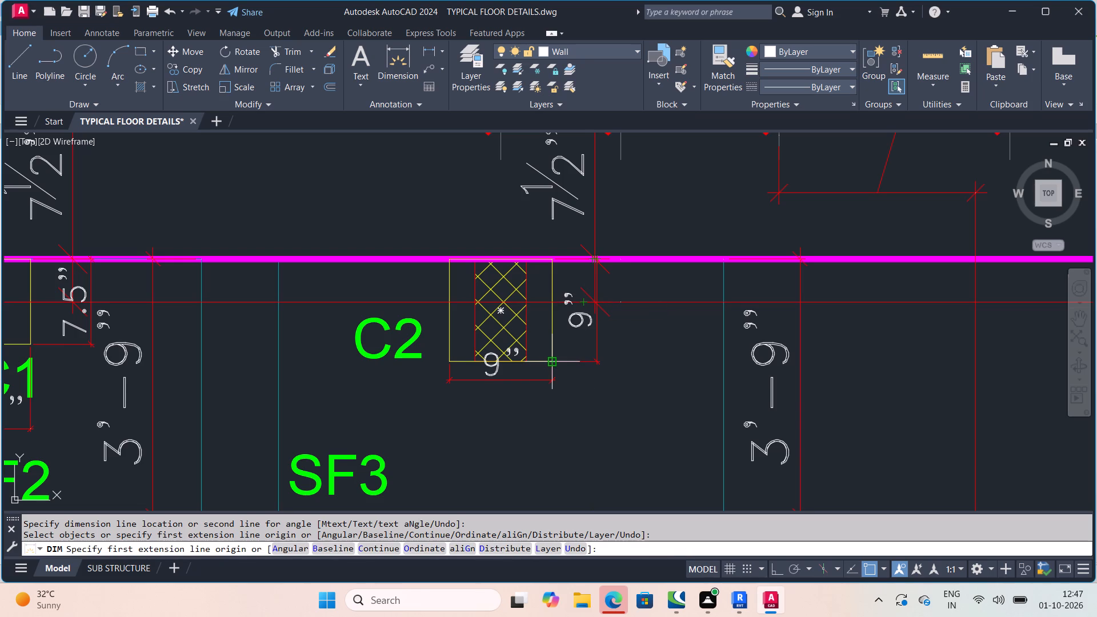
scroll(553, 360, "down", 2)
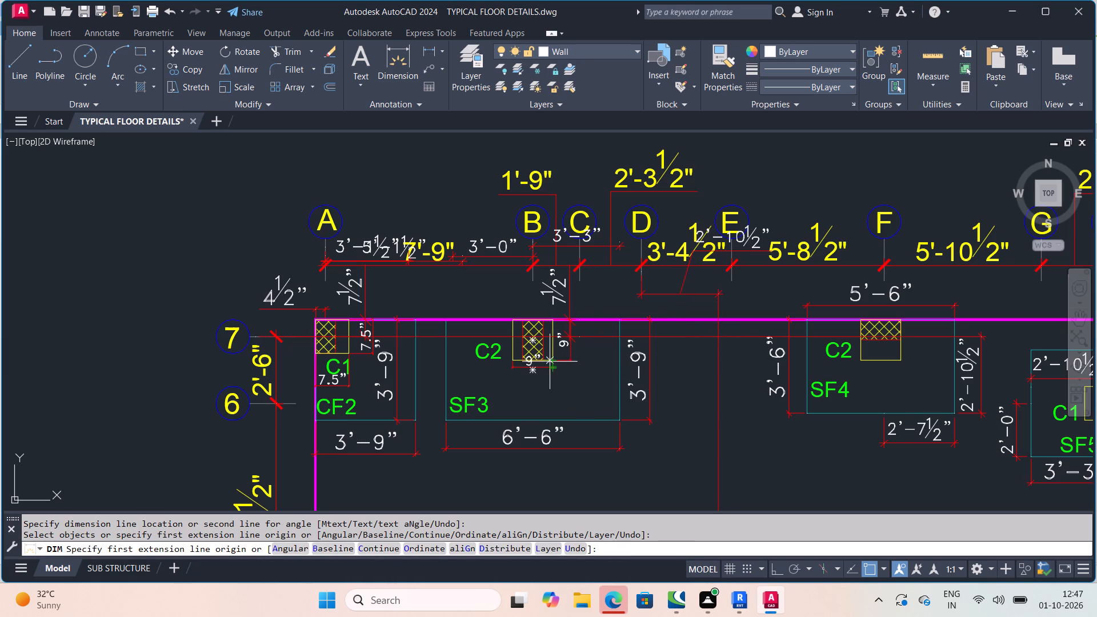
scroll(747, 434, "down", 3)
middle_click_drag(658, 374, 557, 315)
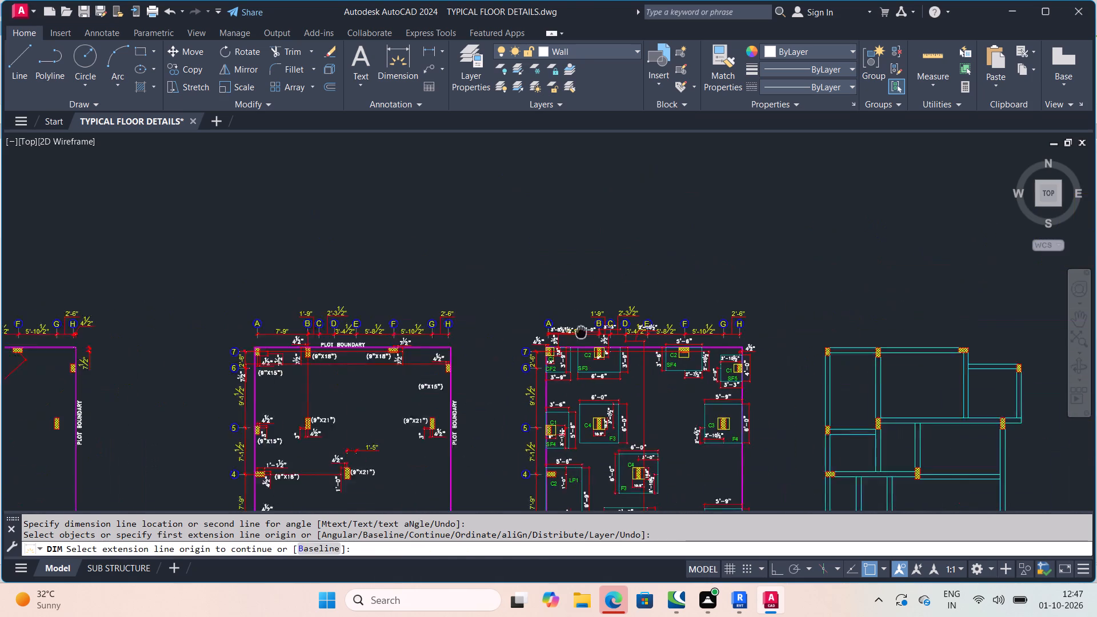
middle_click_drag(557, 315, 515, 279)
scroll(547, 325, "up", 3)
middle_click_drag(517, 275, 543, 337)
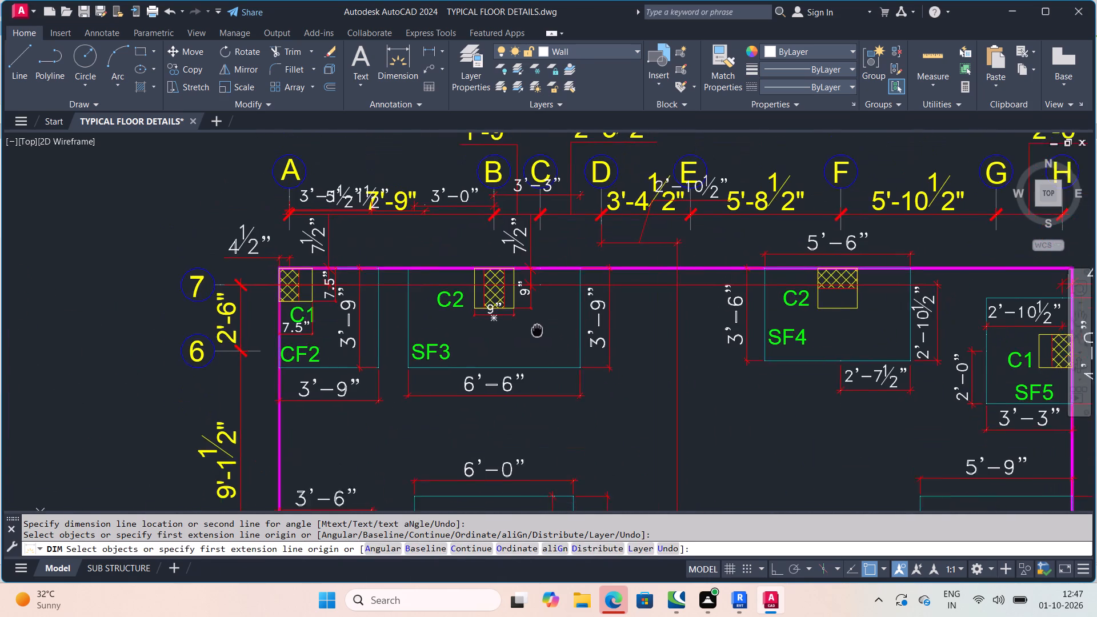
middle_click_drag(543, 337, 545, 340)
scroll(513, 293, "up", 2)
scroll(560, 322, "down", 3)
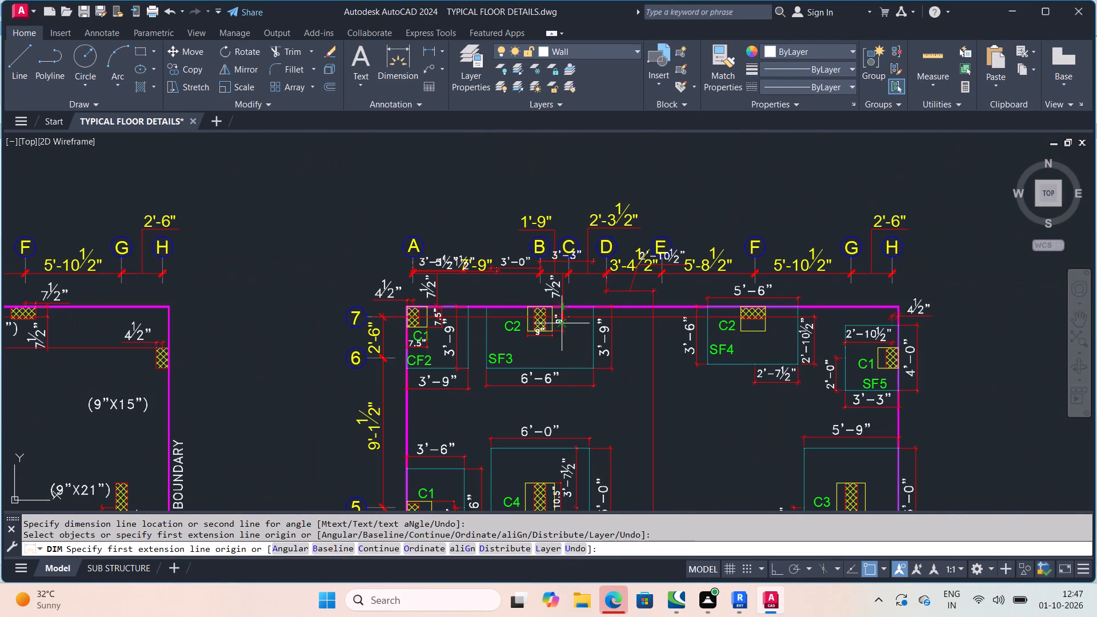
scroll(772, 333, "up", 3)
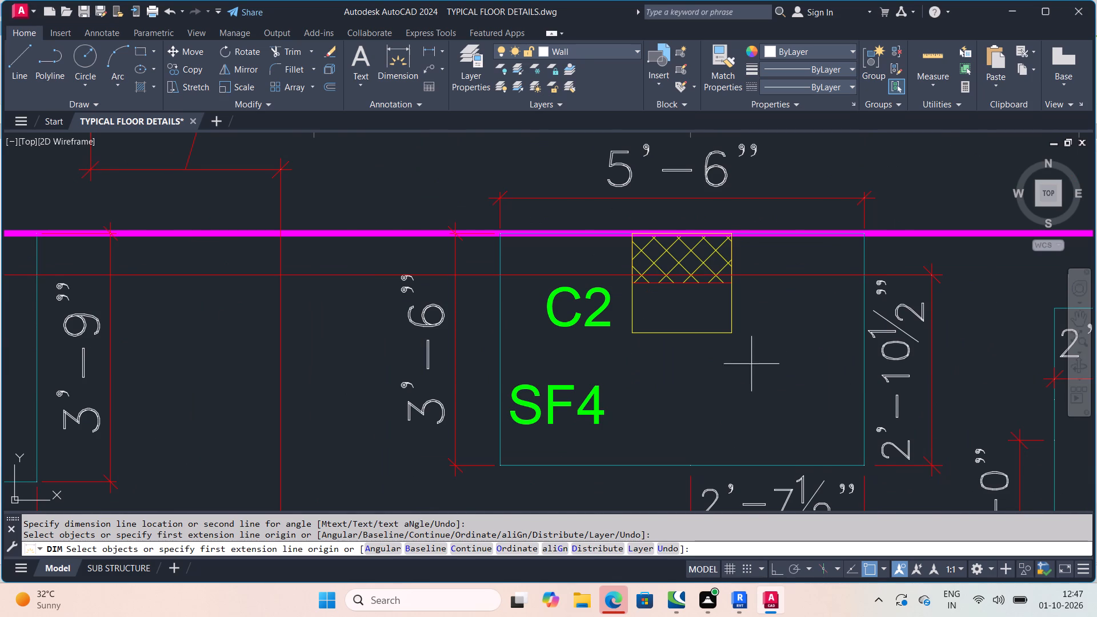
scroll(742, 335, "down", 5)
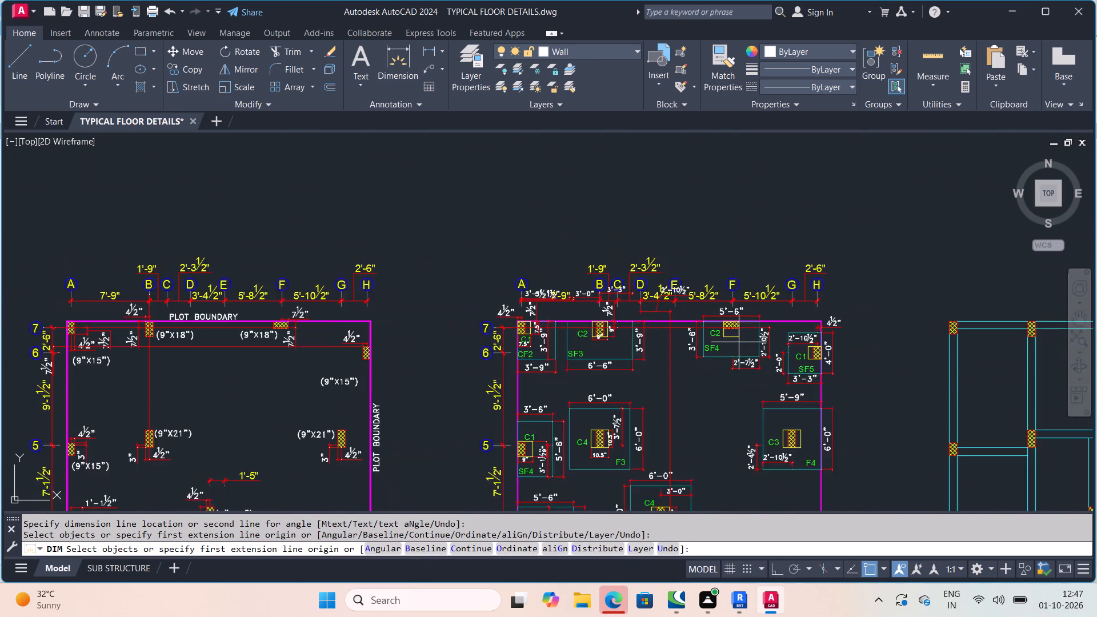
Examine the pedestals and footings from grid 5 down to the road-side footings on grid 1.
scroll(719, 437, "up", 2)
middle_click_drag(712, 409, 607, 192)
scroll(629, 273, "down", 1)
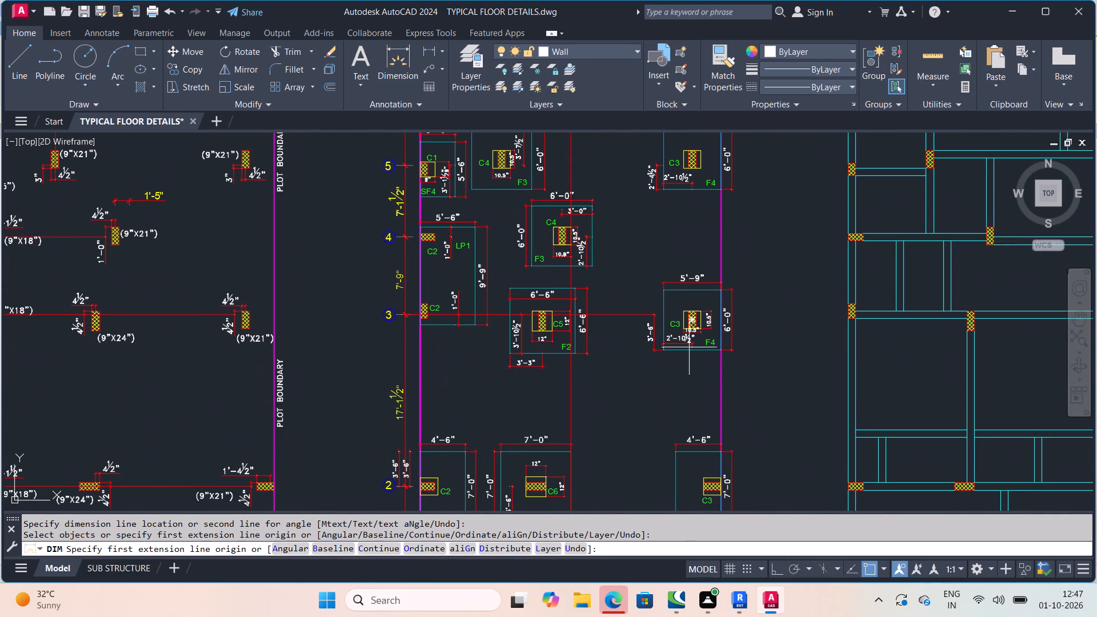
middle_click_drag(708, 375, 682, 231)
scroll(686, 285, "down", 1)
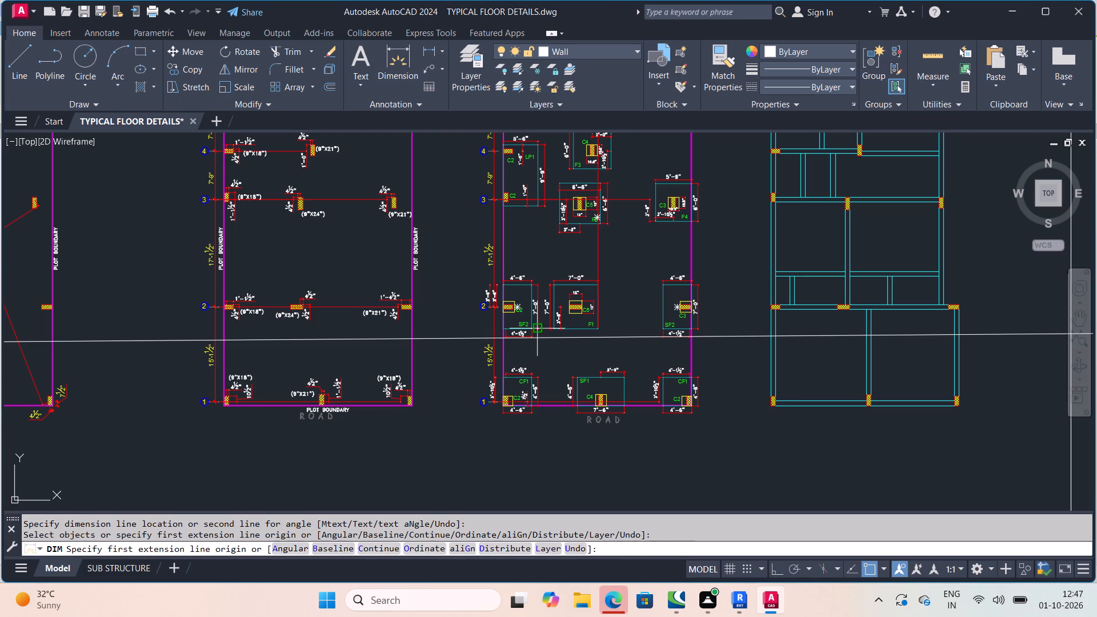
scroll(521, 402, "up", 3)
scroll(590, 369, "down", 4)
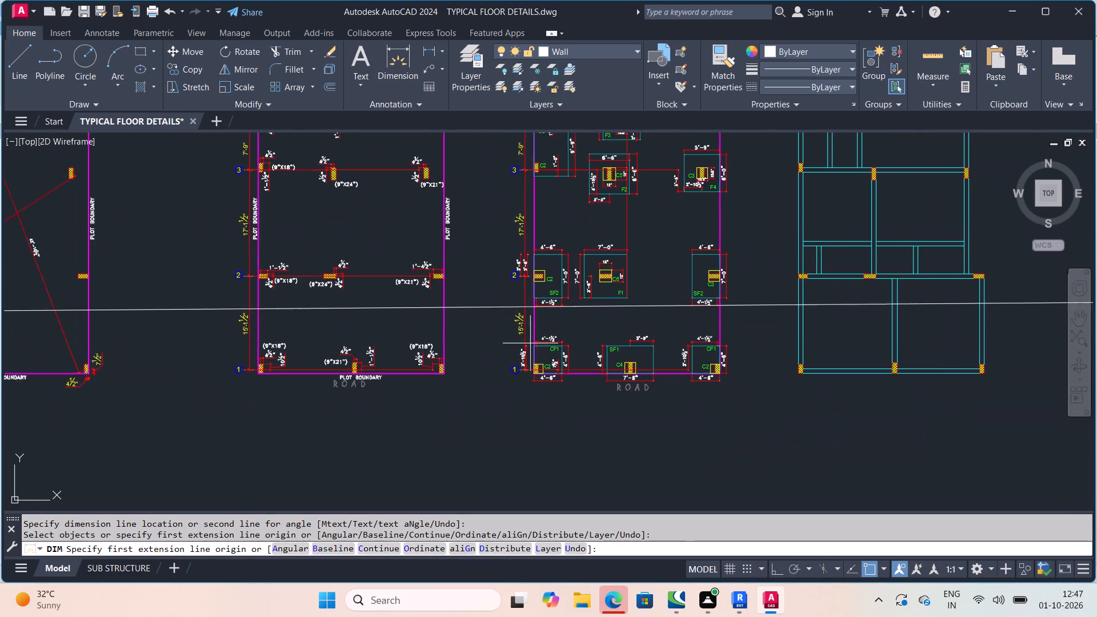
scroll(507, 330, "up", 1)
scroll(657, 346, "up", 1)
middle_click_drag(654, 307, 651, 327)
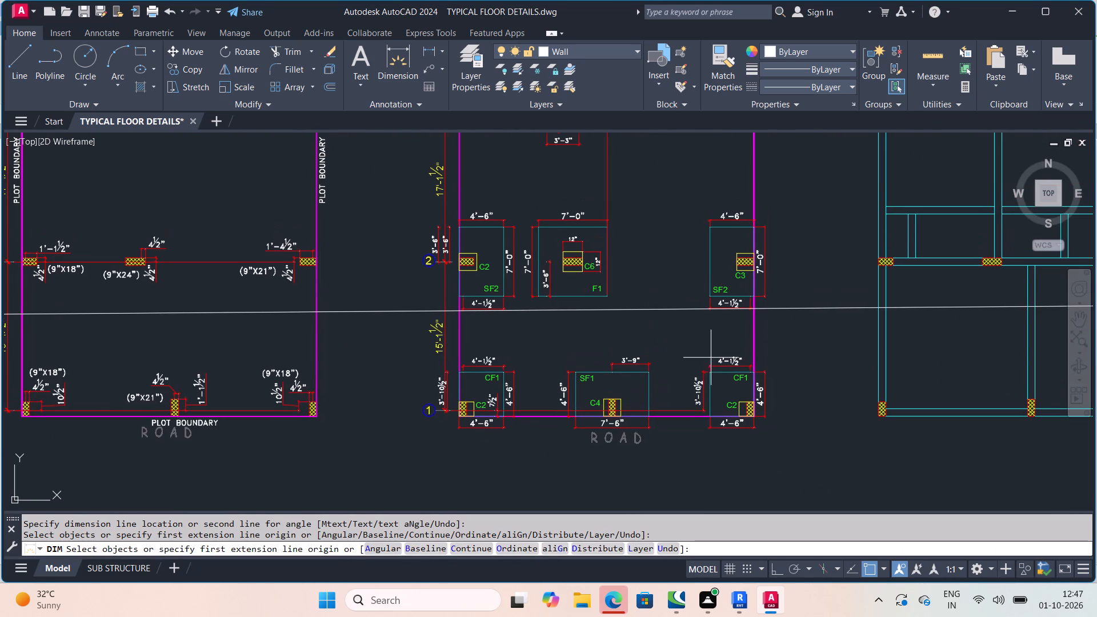
scroll(692, 299, "down", 1)
middle_click_drag(684, 309, 659, 381)
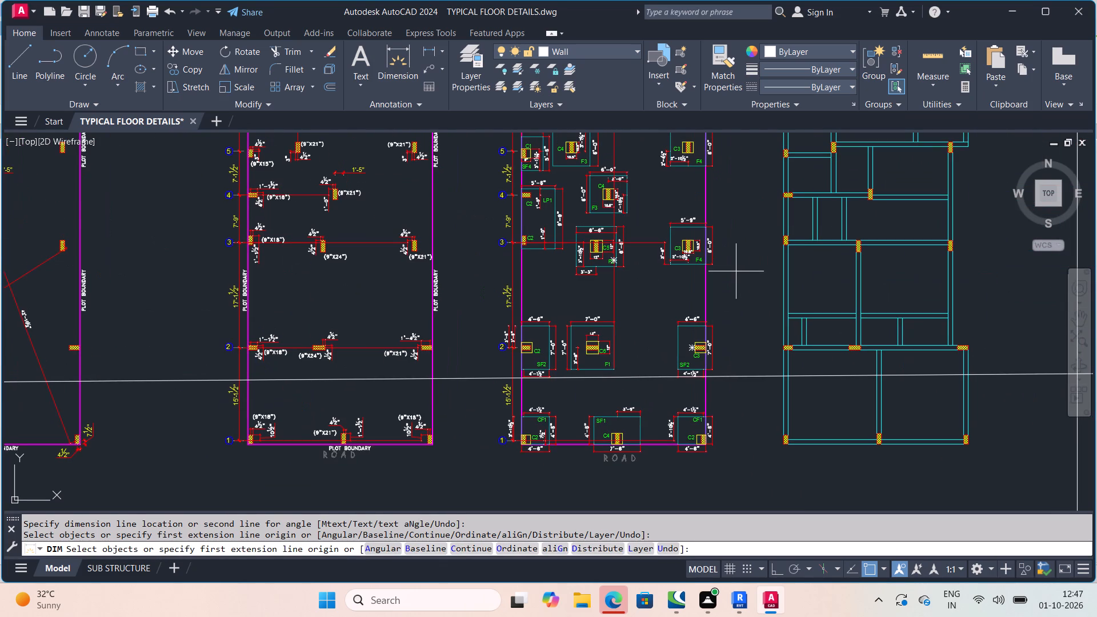
Review the pedestals between grids 3 and 7, including C1 on SF4 and C4 on F3 along grid 5.
key("Tab")
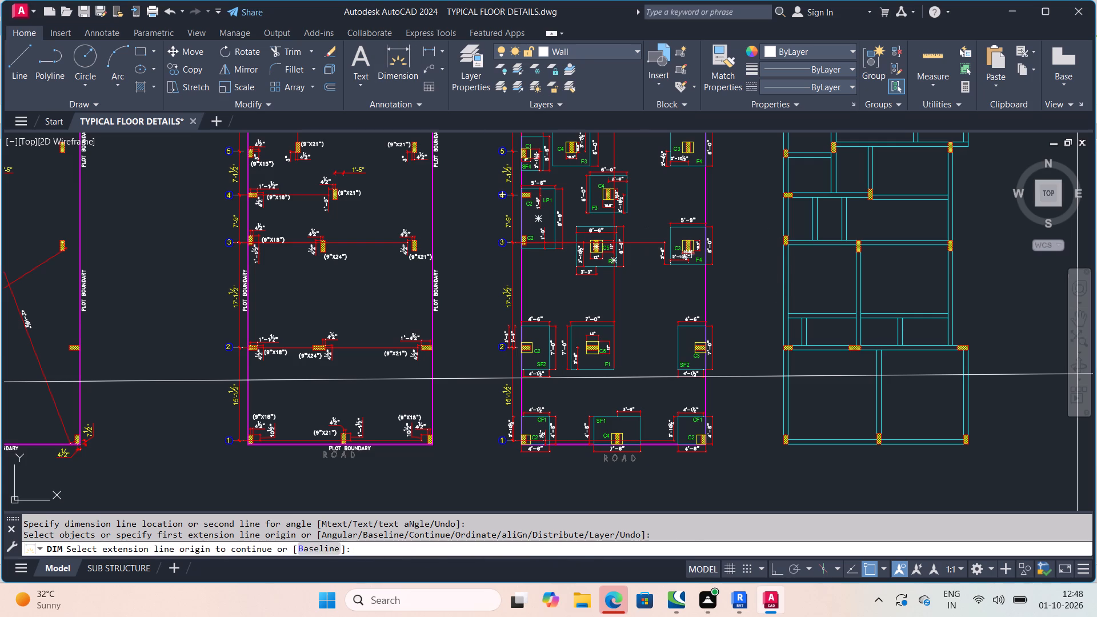
scroll(705, 248, "up", 3)
middle_click_drag(695, 240, 699, 304)
scroll(661, 231, "down", 1)
middle_click_drag(661, 231, 654, 336)
scroll(645, 245, "down", 3)
middle_click_drag(645, 245, 636, 319)
scroll(537, 271, "up", 4)
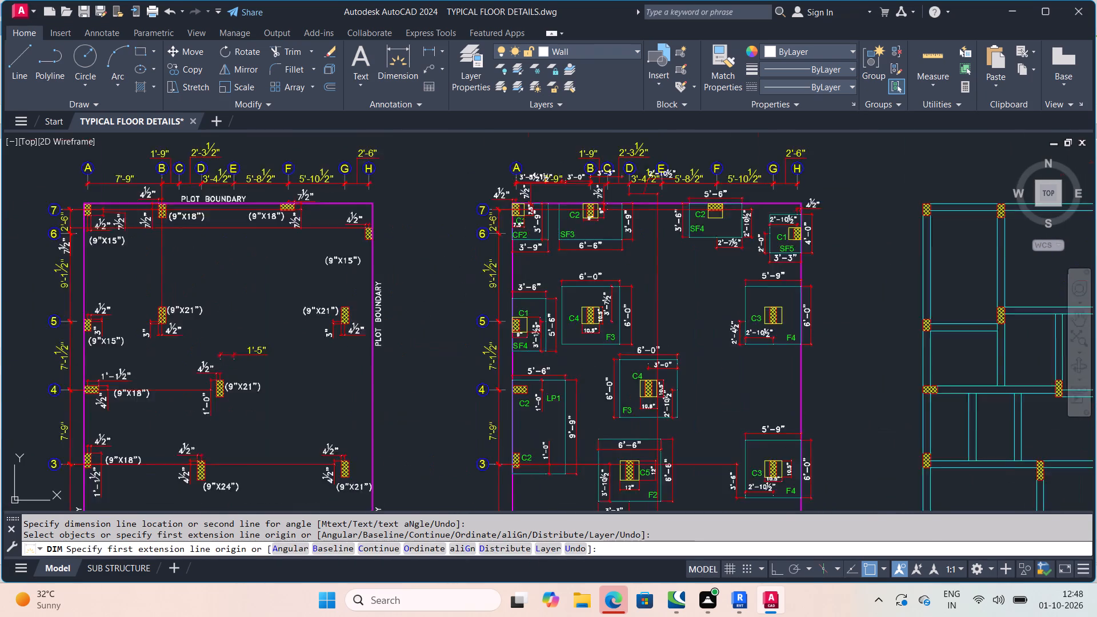
middle_click_drag(643, 273, 655, 257)
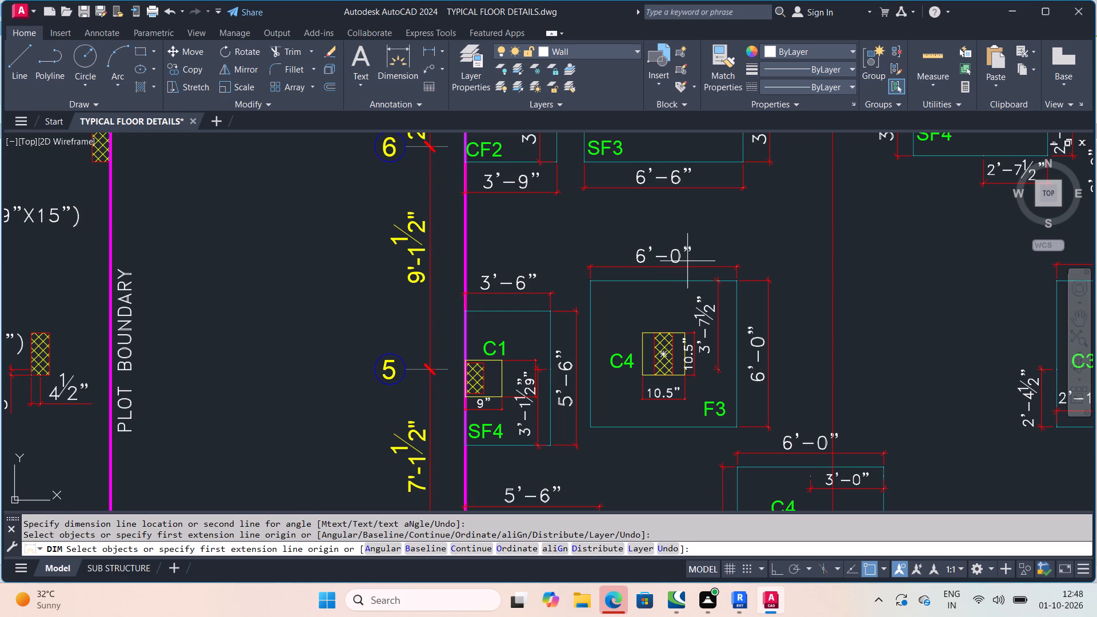
scroll(687, 261, "down", 4, "ctrl")
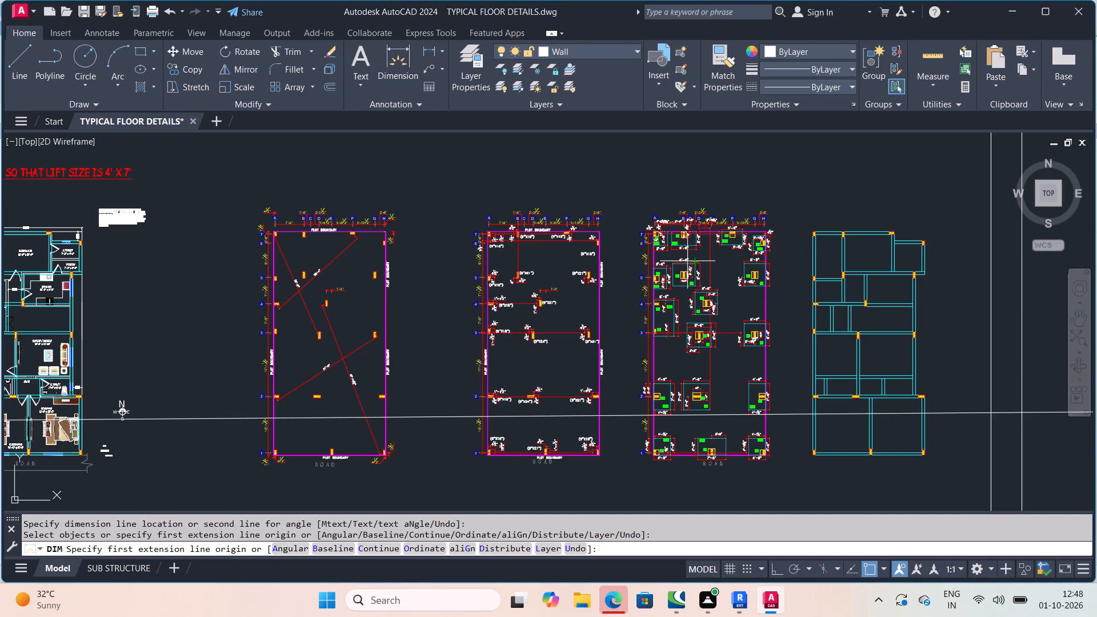
scroll(687, 261, "up", 3, "ctrl")
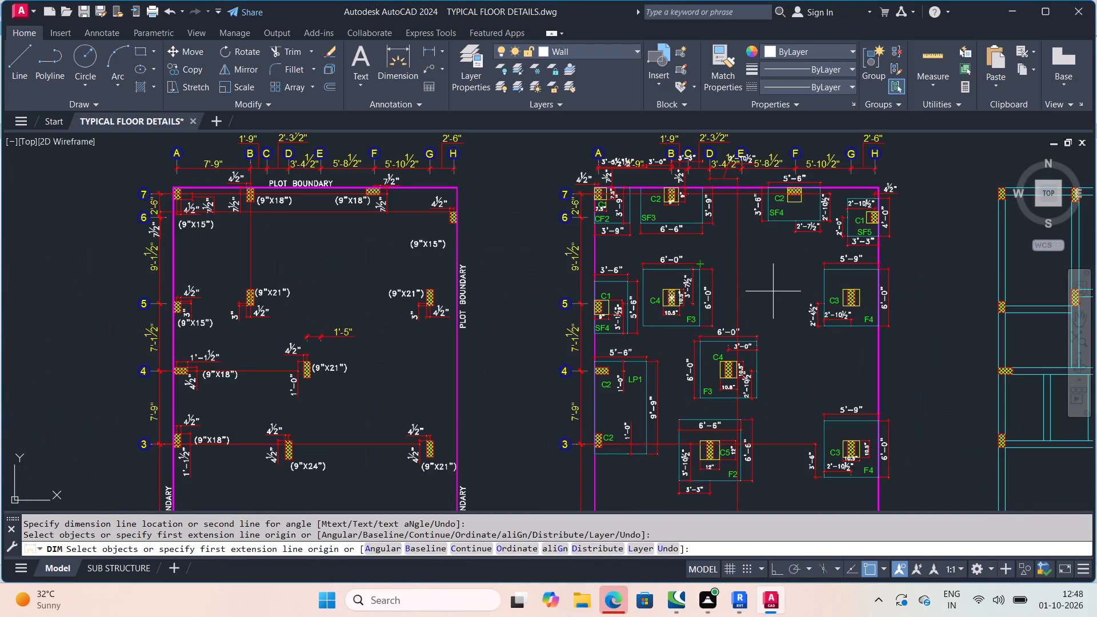
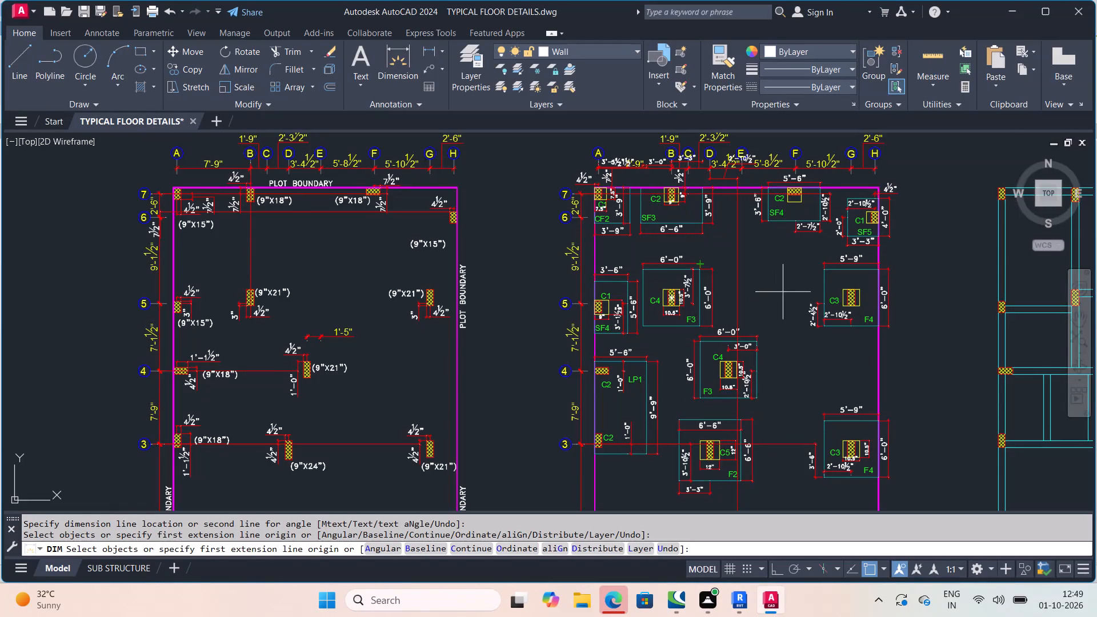
Examine the pedestal dimensions on grids 4 and 3, including C4 on footing F3, C5 on F2 and C3 on F4.
scroll(678, 318, "down", 2)
scroll(707, 347, "up", 4)
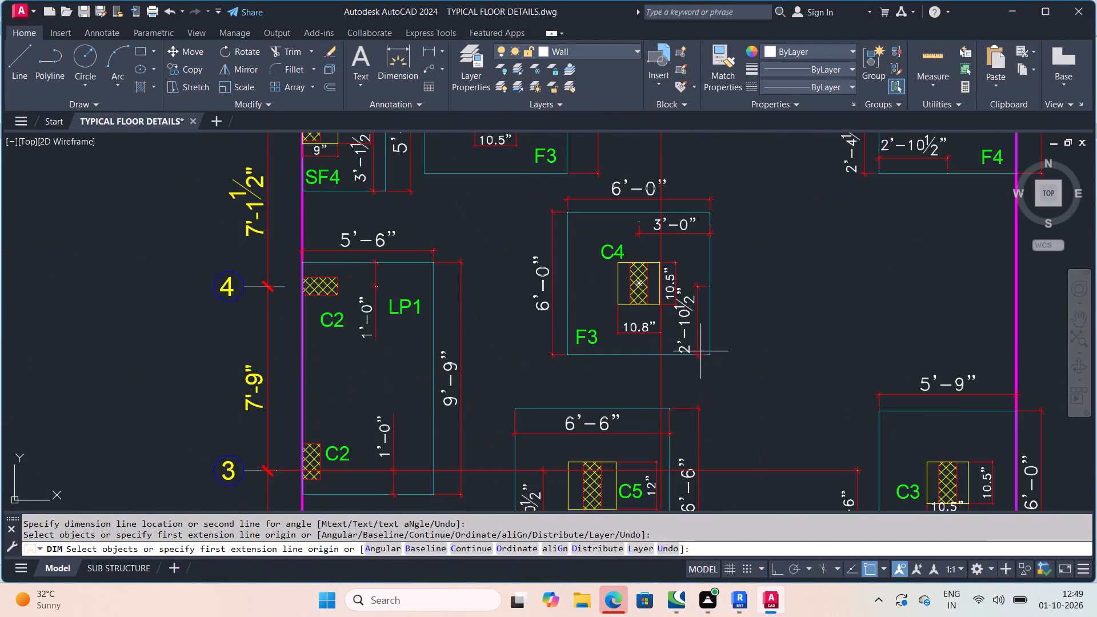
middle_click_drag(702, 342, 714, 243)
scroll(802, 308, "down", 6)
scroll(852, 351, "up", 2)
scroll(834, 331, "down", 4)
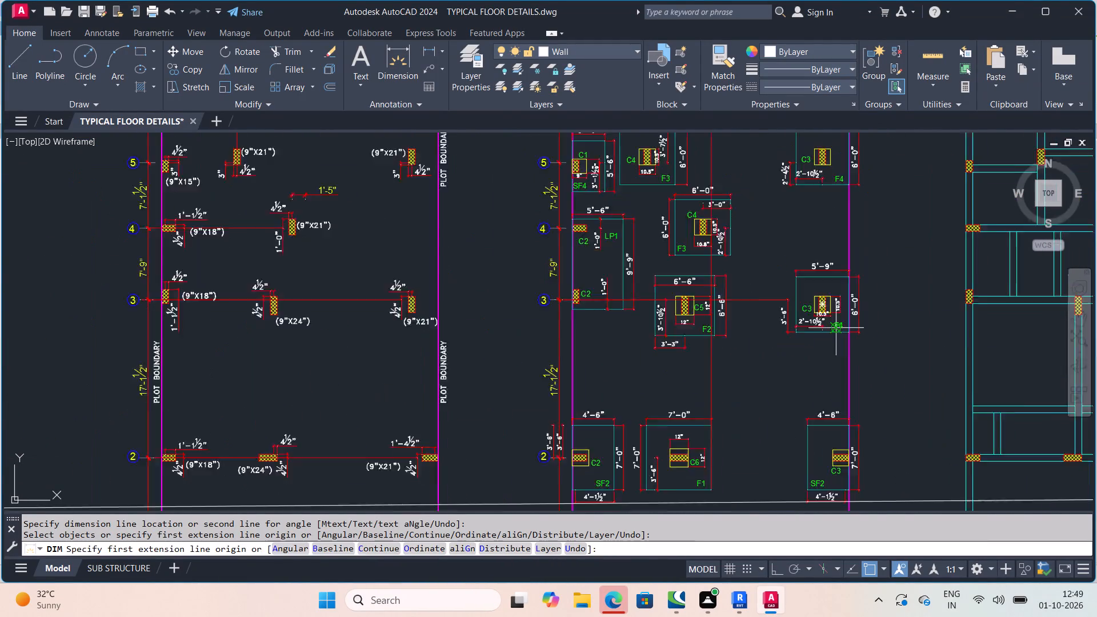
scroll(819, 350, "up", 3)
scroll(718, 298, "down", 4)
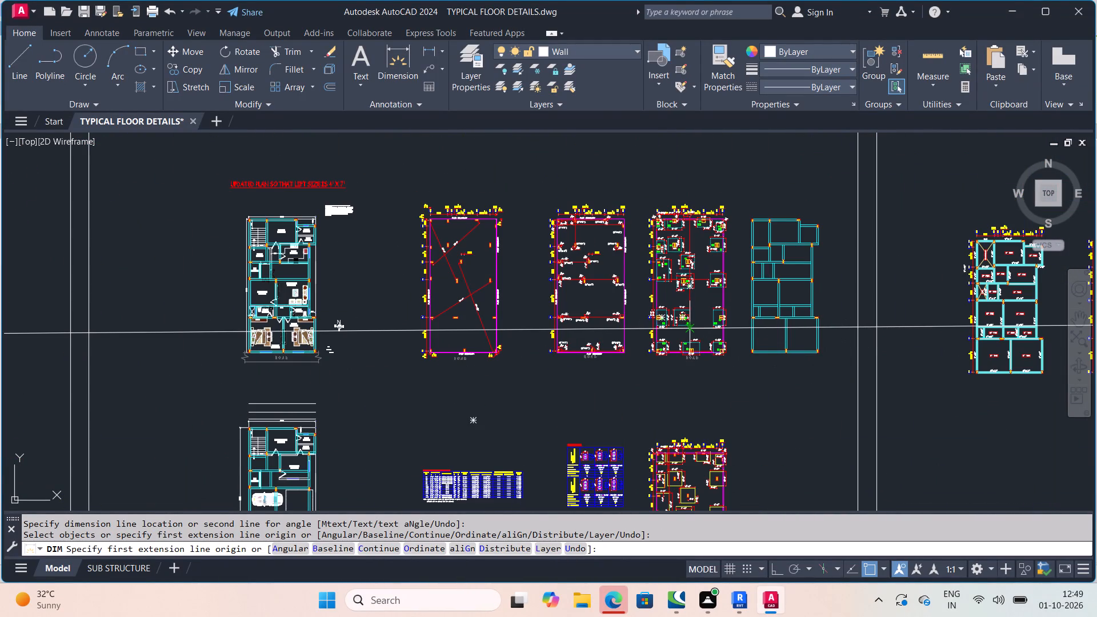
scroll(706, 343, "up", 3)
scroll(680, 311, "down", 2)
scroll(703, 307, "up", 2)
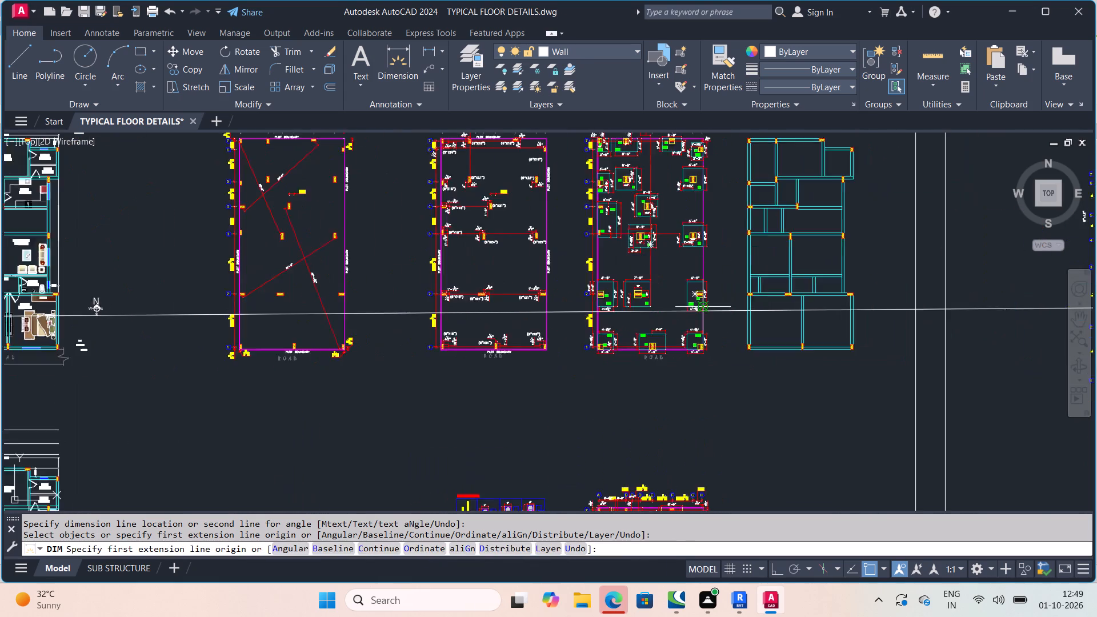
Examine the grid 2 pedestals and the road-side footings on grid 1, including C4 on SF1 and C2 on CF1.
scroll(678, 292, "up", 1)
middle_click_drag(678, 292, 694, 326)
scroll(449, 294, "up", 3)
middle_click(463, 310)
scroll(462, 308, "down", 2)
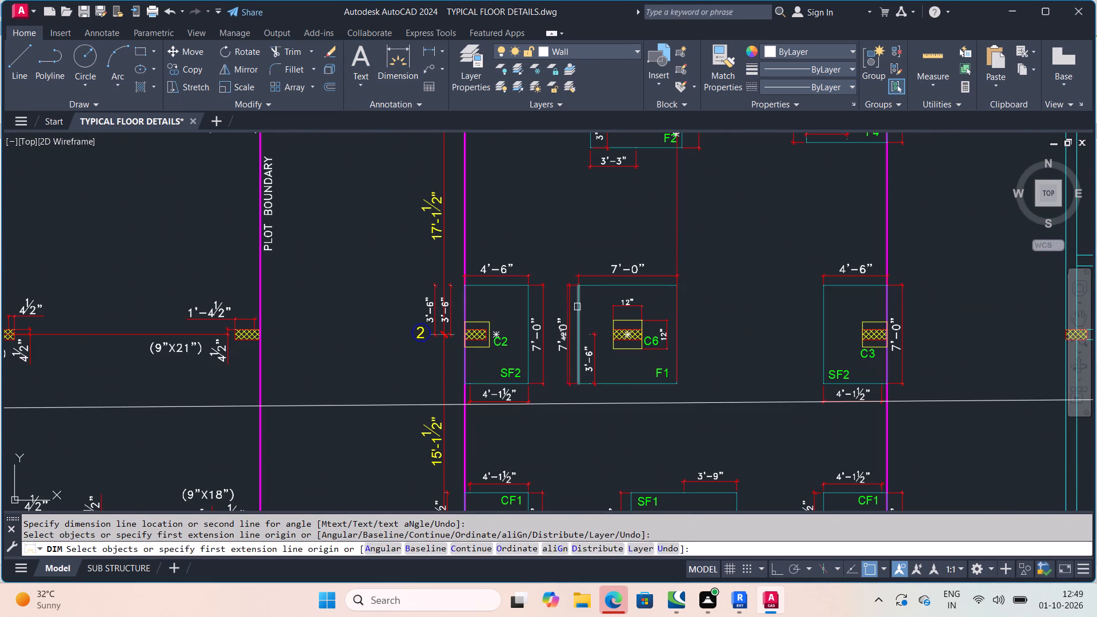
scroll(562, 265, "down", 2)
middle_click_drag(560, 264, 554, 258)
scroll(597, 358, "up", 4)
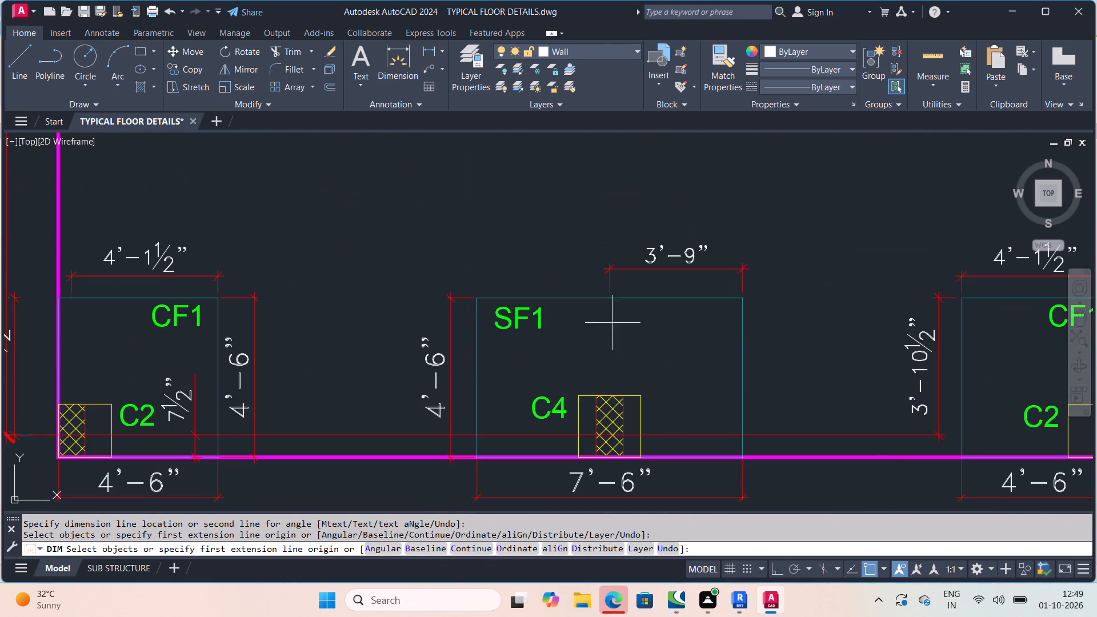
scroll(612, 319, "down", 2)
scroll(712, 292, "down", 1)
middle_click_drag(711, 296, 706, 326)
middle_click_drag(726, 263, 715, 332)
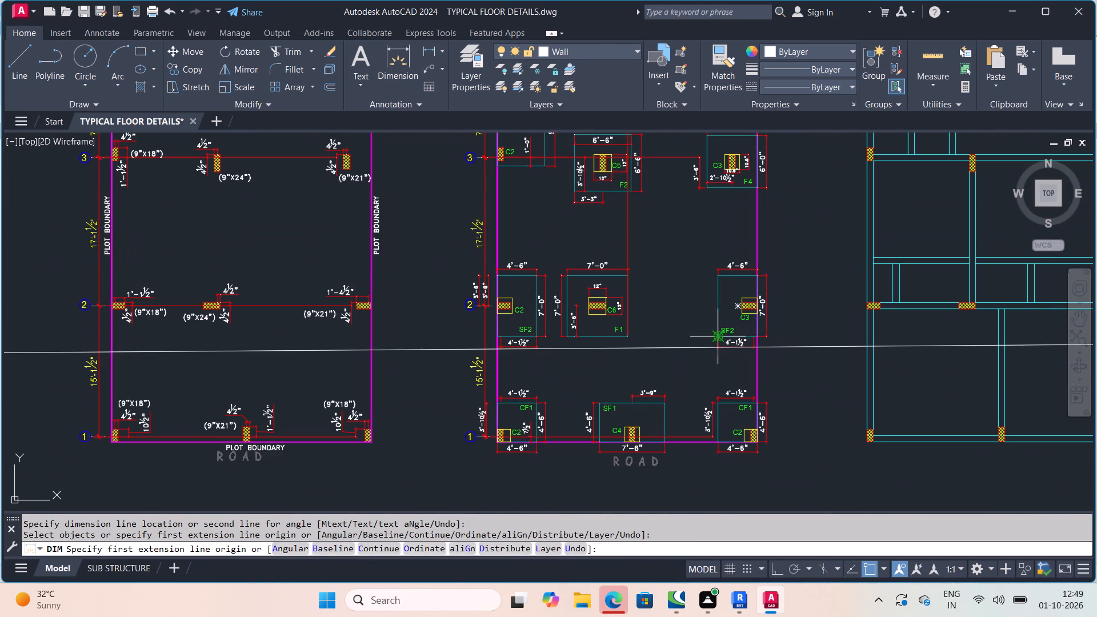
Recheck the pedestals along grid 2, focusing on C2 on footing SF2 and C6 on footing F1, against the overall layout.
scroll(566, 282, "down", 3)
middle_click_drag(569, 291, 571, 298)
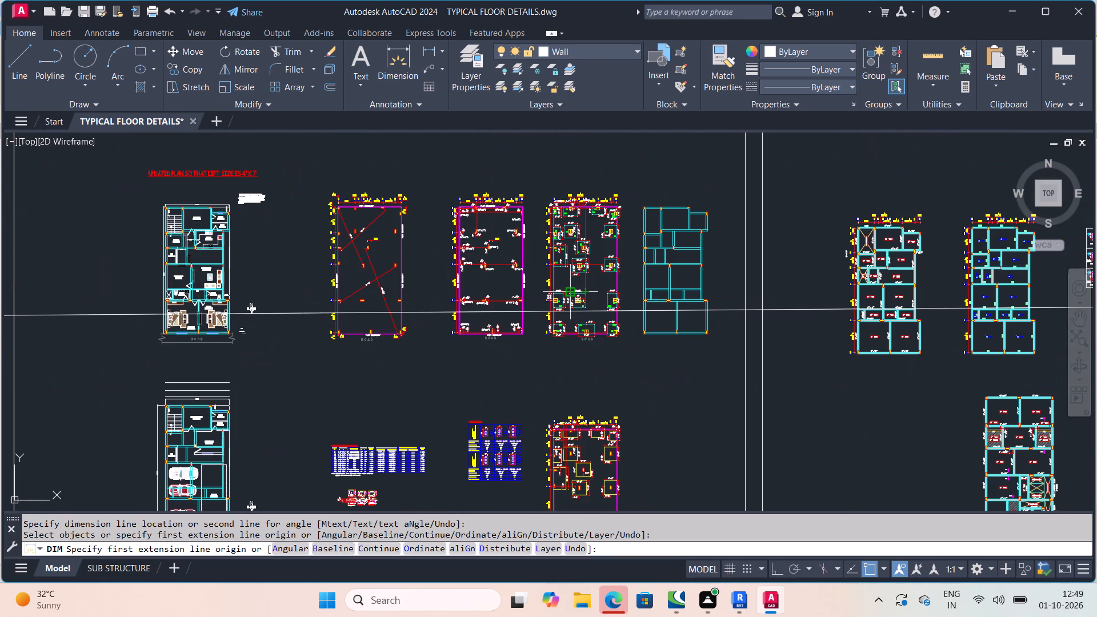
scroll(565, 296, "up", 4)
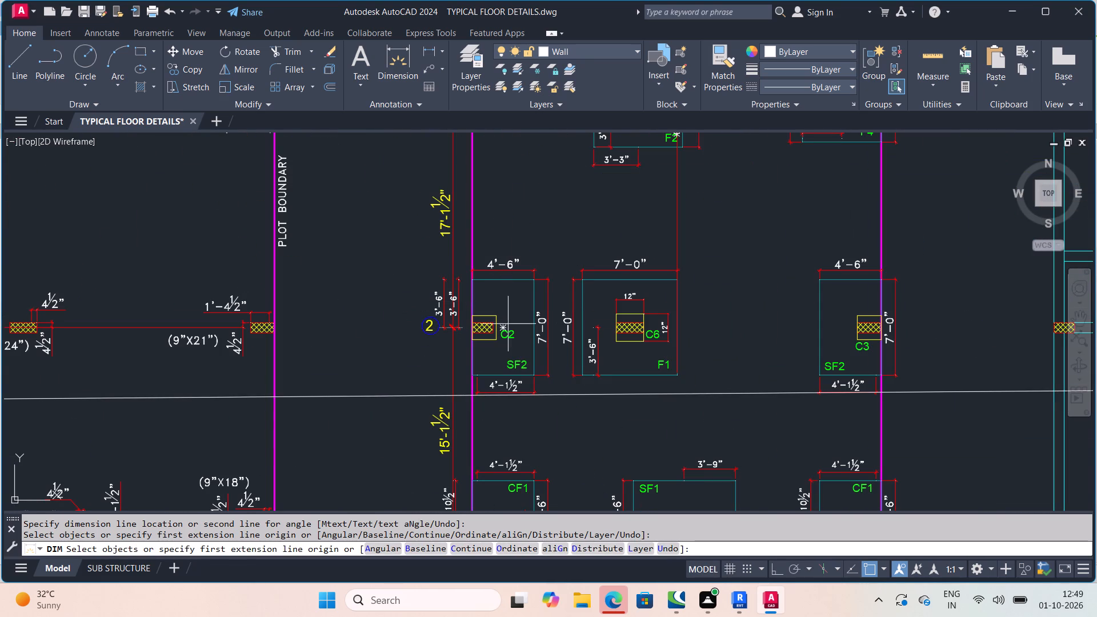
scroll(508, 324, "up", 2)
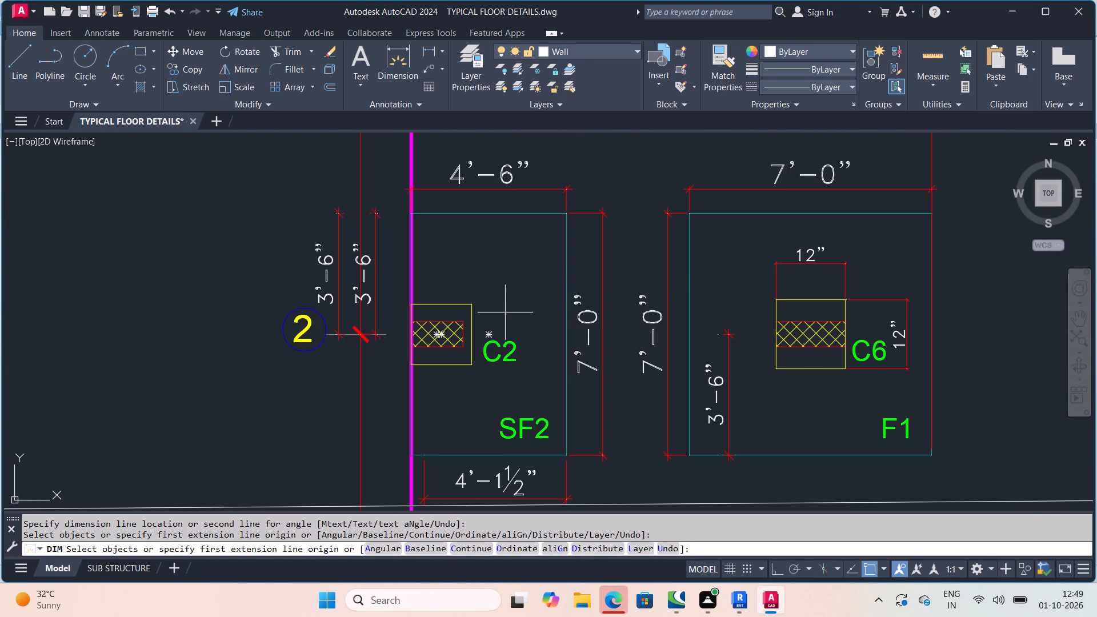
scroll(693, 291, "down", 3)
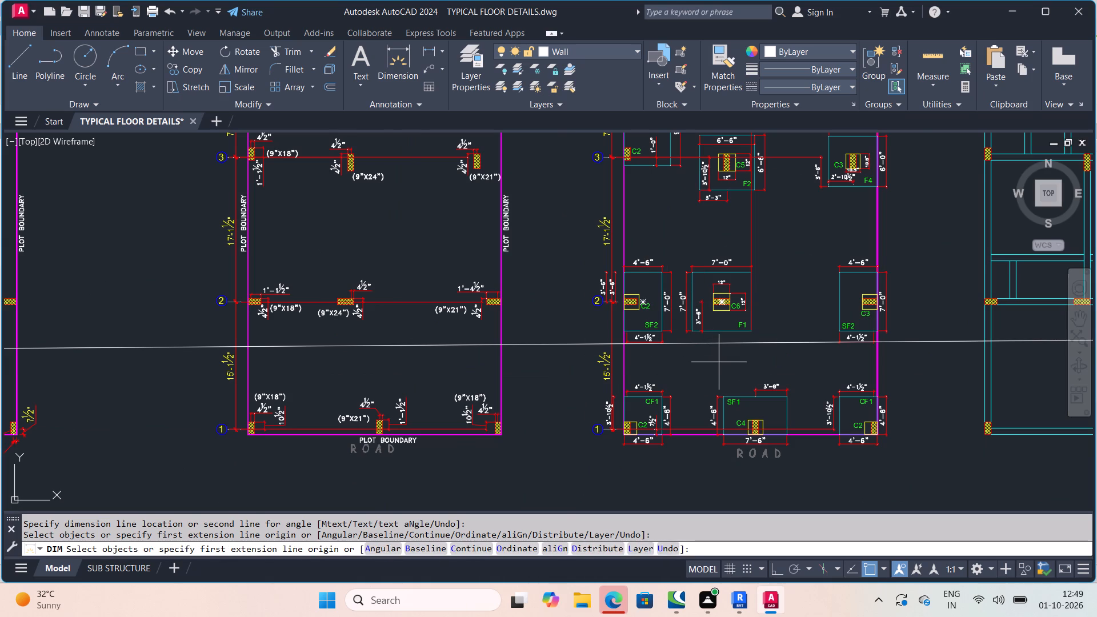
scroll(696, 314, "down", 1)
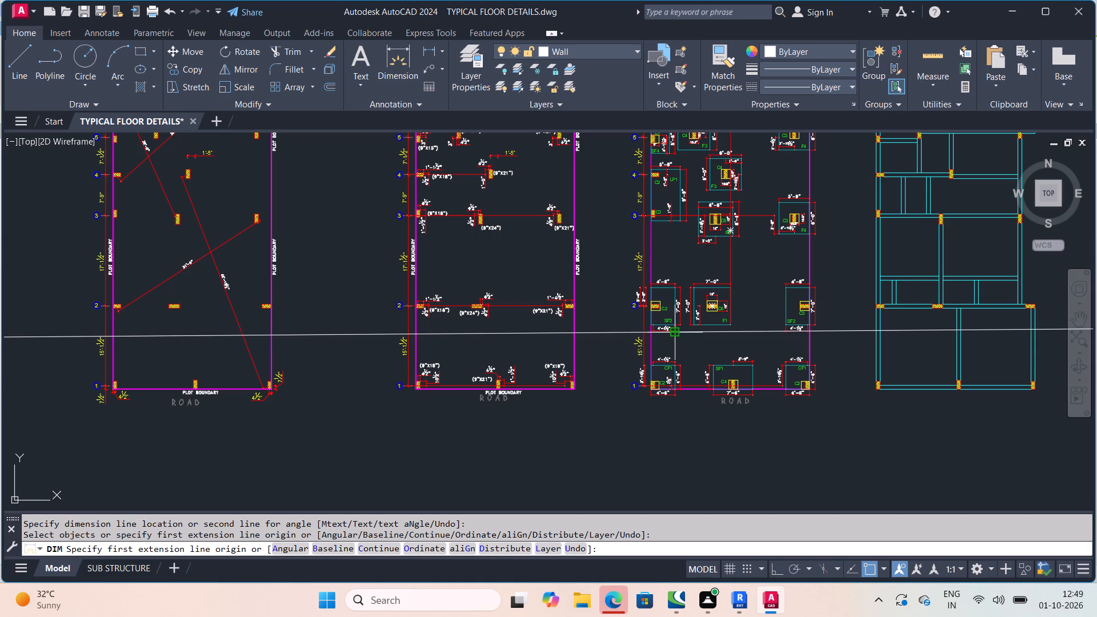
scroll(750, 264, "down", 3)
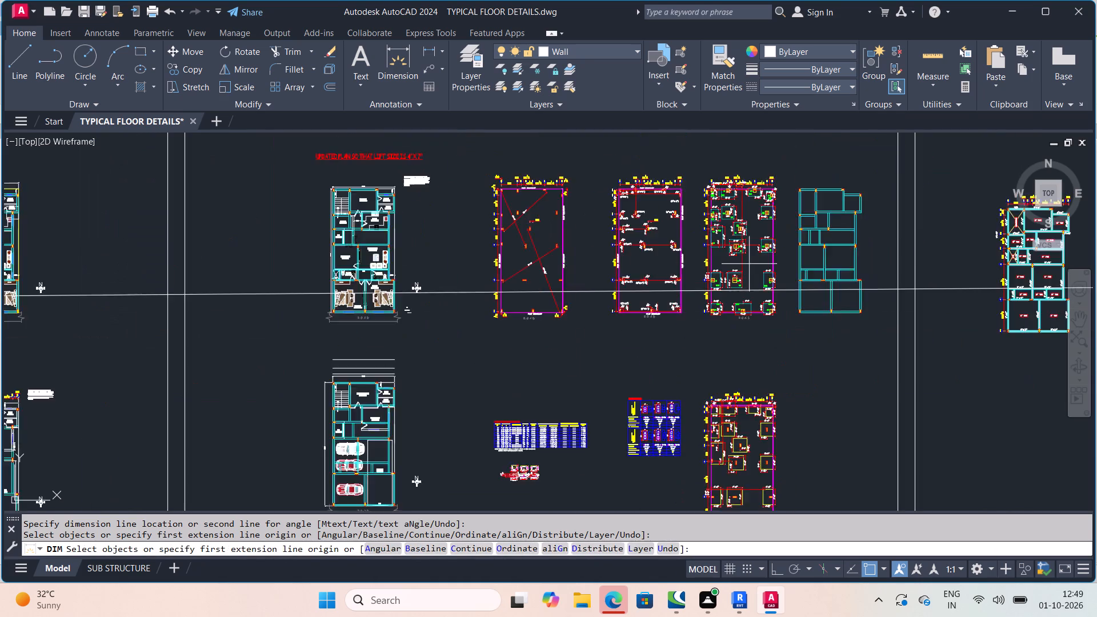
scroll(734, 257, "up", 5)
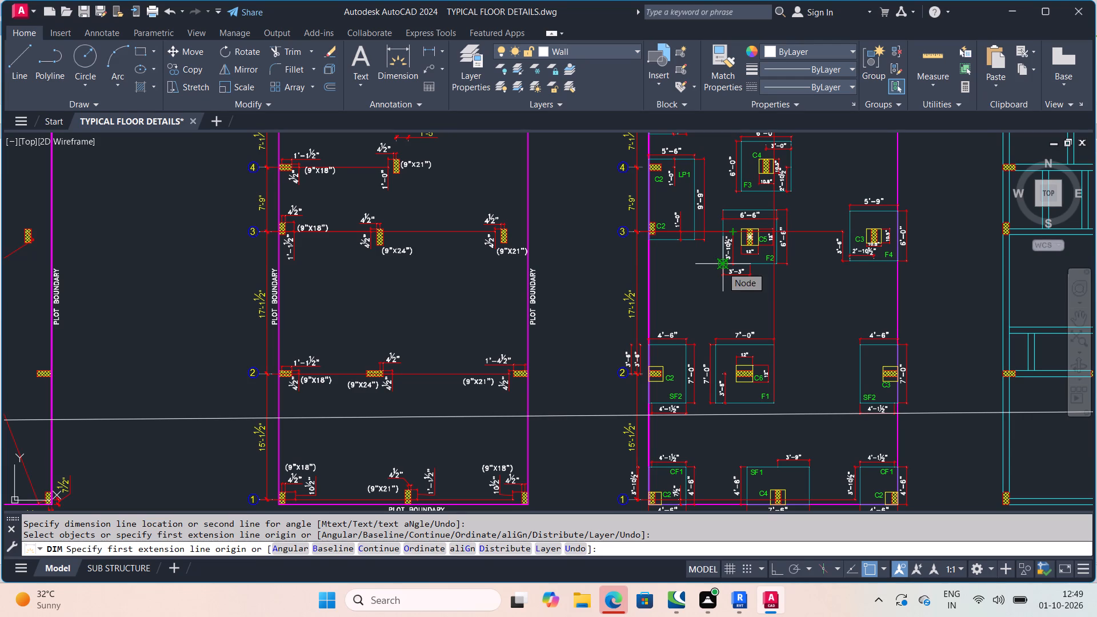
Save the TYPICAL FLOOR DETAILS drawing.
key("ctrl+s")
scroll(723, 270, "down", 2)
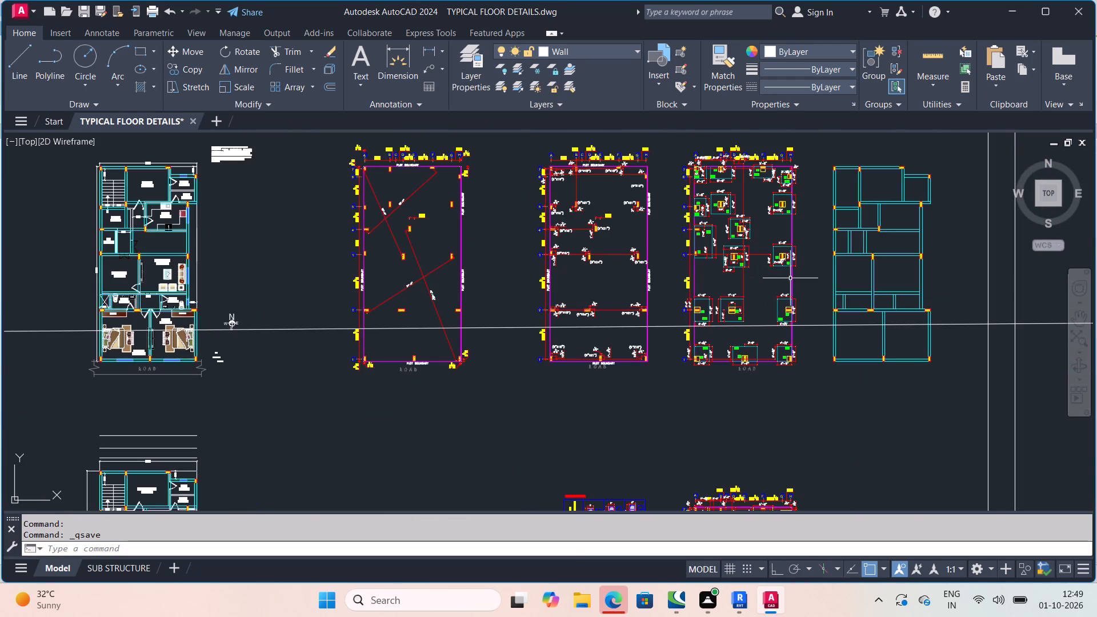
key("ctrl+s")
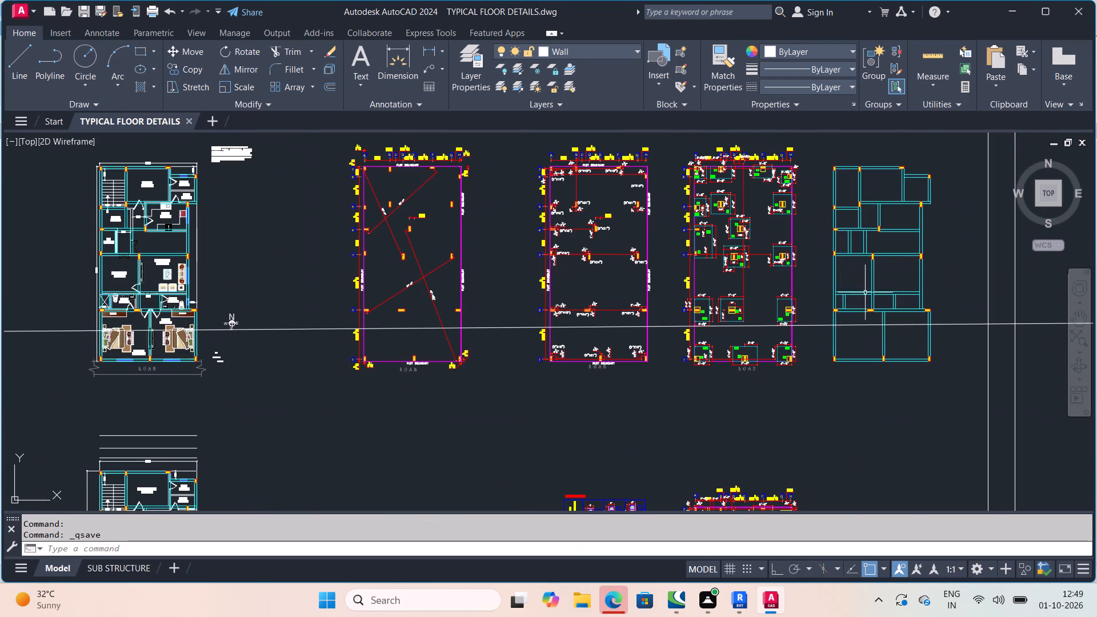
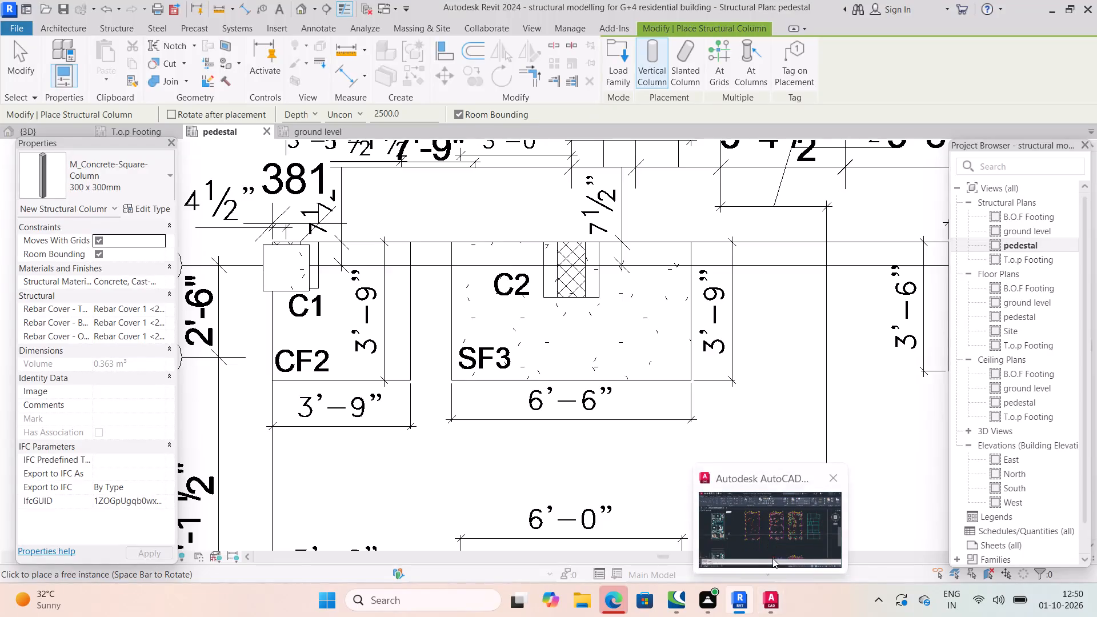
Switch to AutoCAD, save the TYPICAL FLOOR DETAILS drawing and close the application.
left_click(778, 547)
key("ctrl+s")
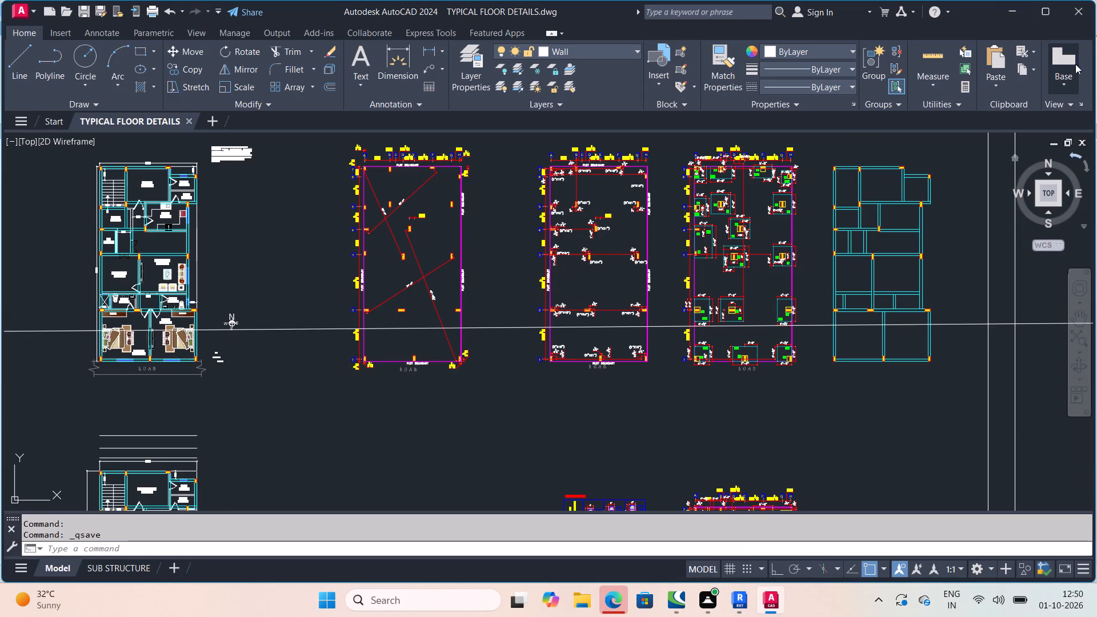
left_click(1077, 17)
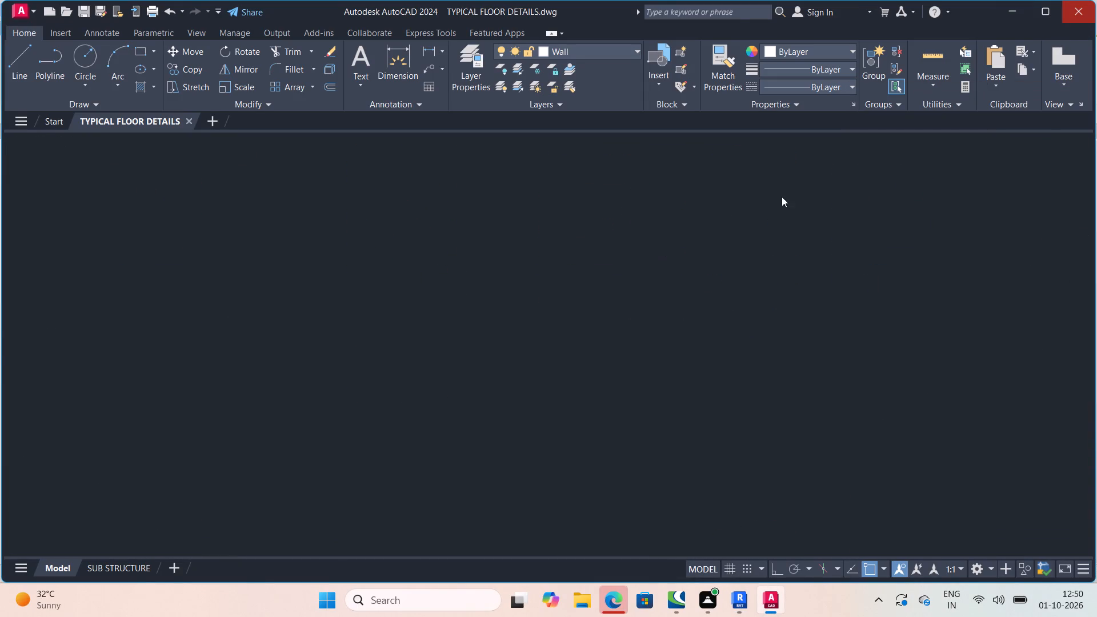
Close Revit with the G+4 residential building structural model.
left_click(1083, 10)
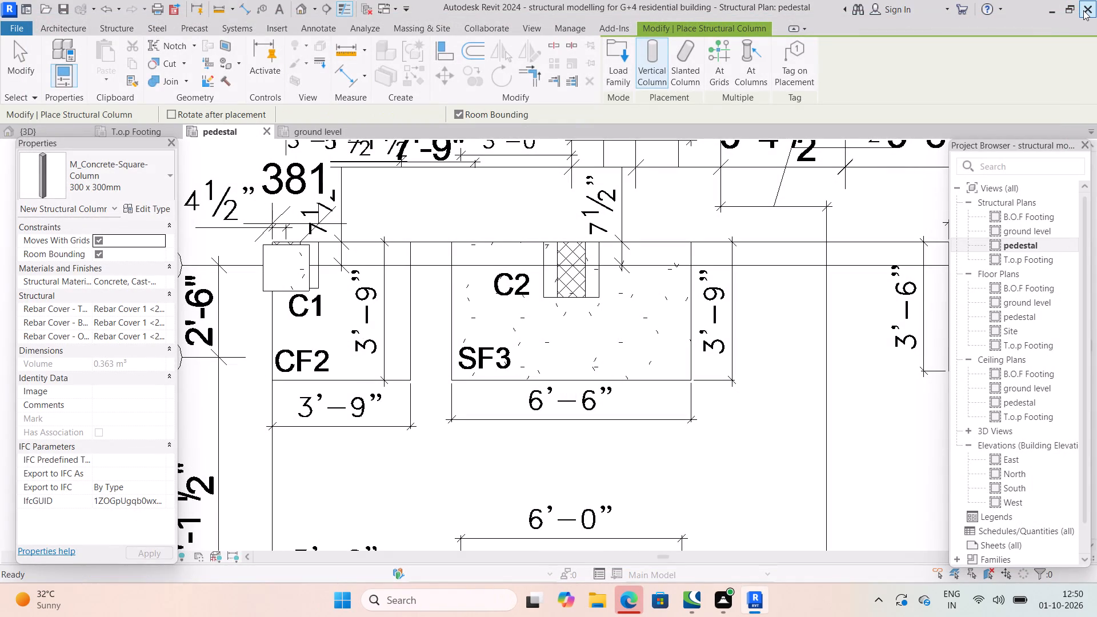
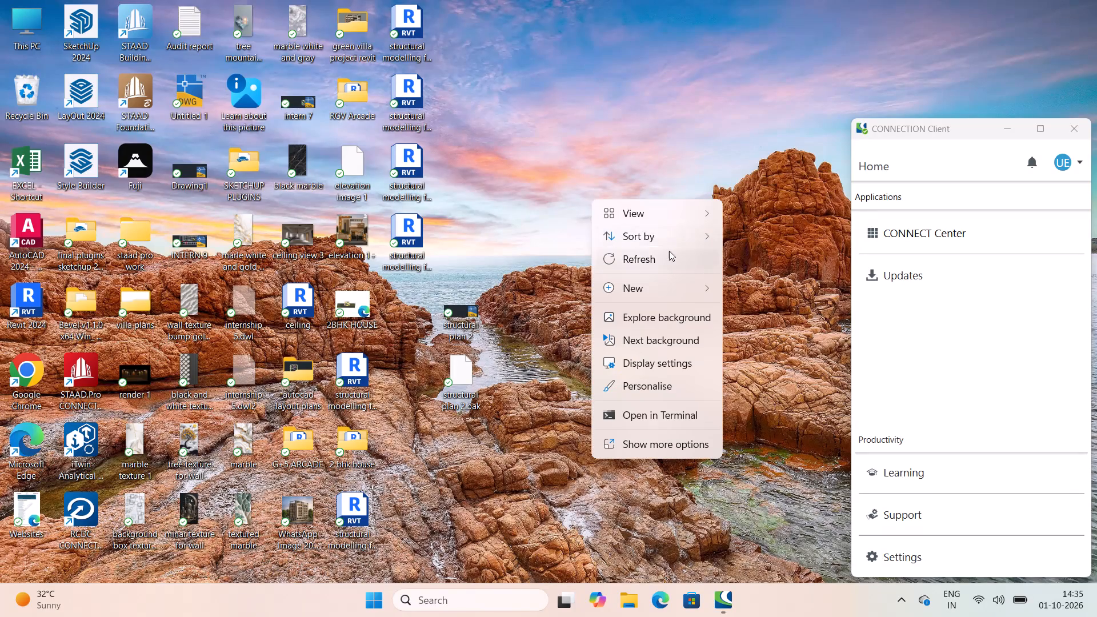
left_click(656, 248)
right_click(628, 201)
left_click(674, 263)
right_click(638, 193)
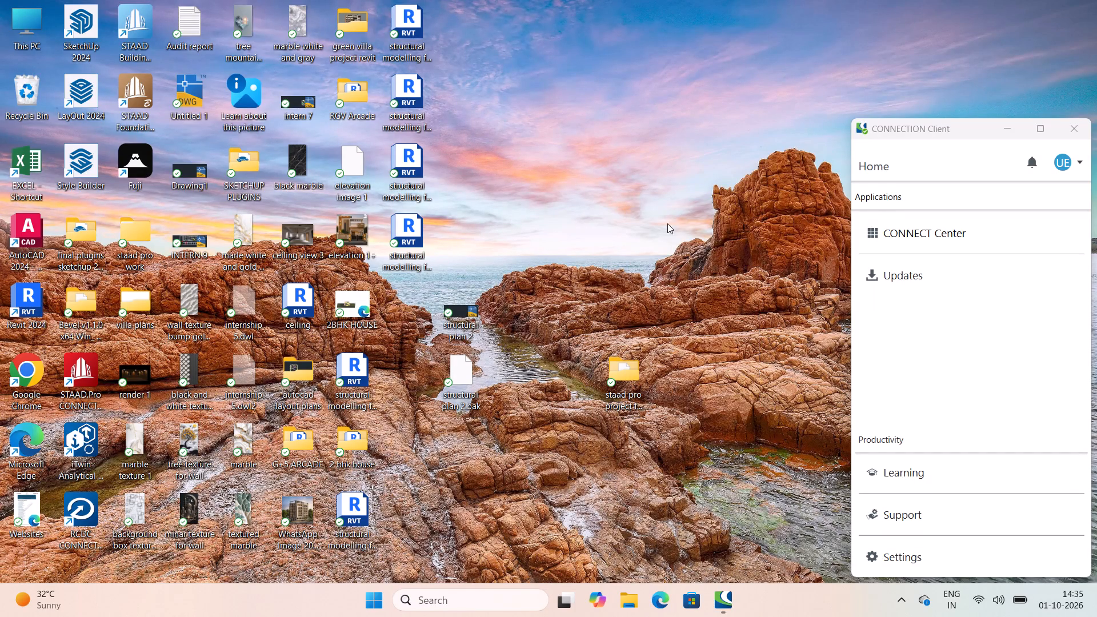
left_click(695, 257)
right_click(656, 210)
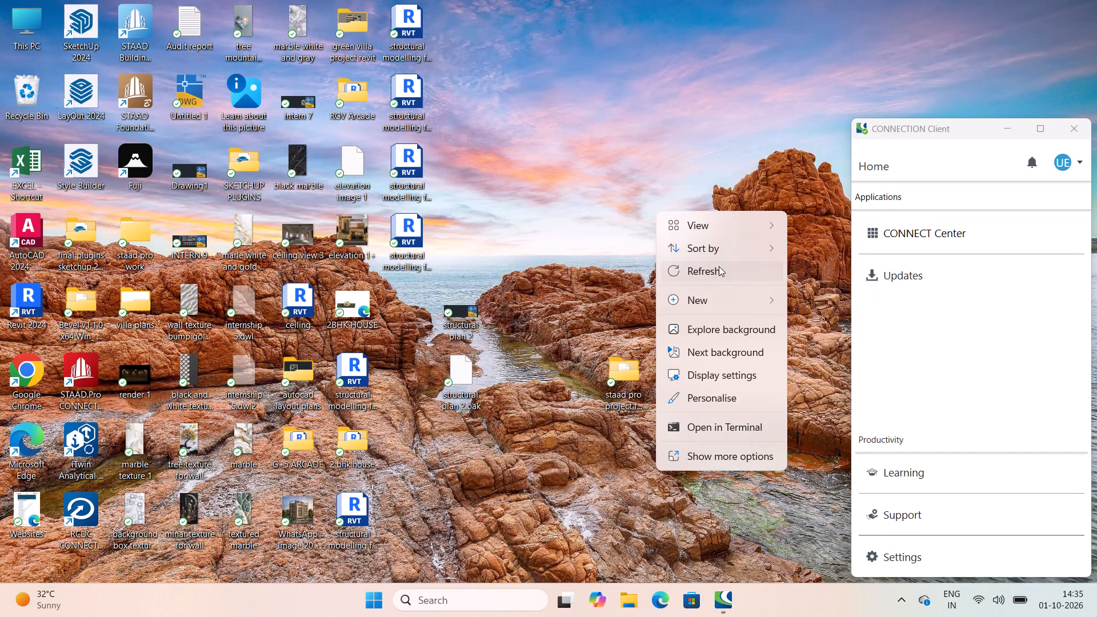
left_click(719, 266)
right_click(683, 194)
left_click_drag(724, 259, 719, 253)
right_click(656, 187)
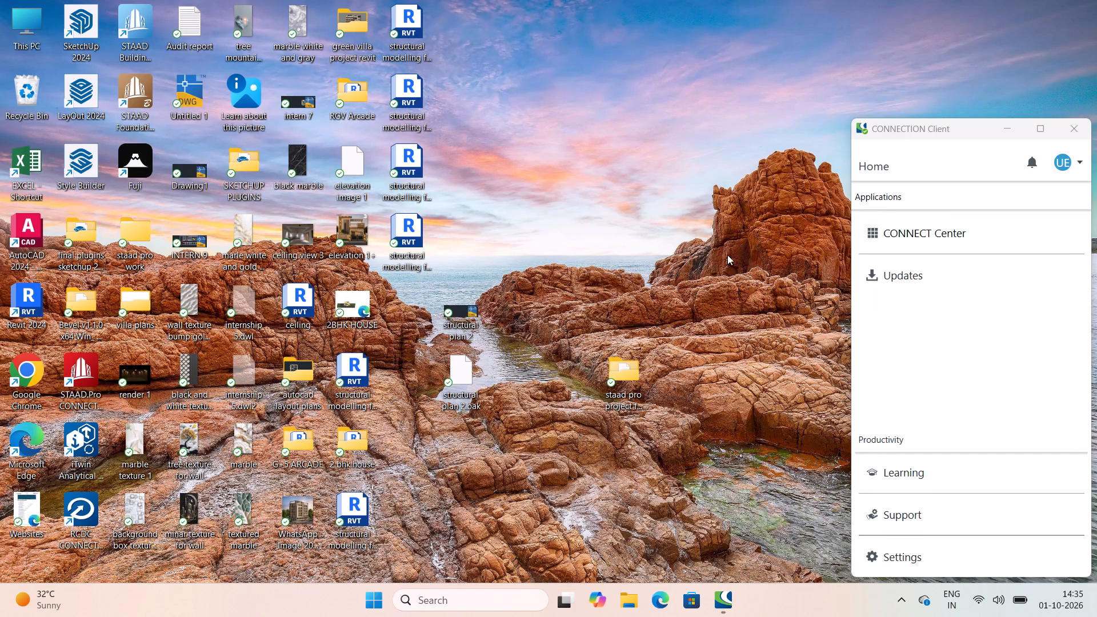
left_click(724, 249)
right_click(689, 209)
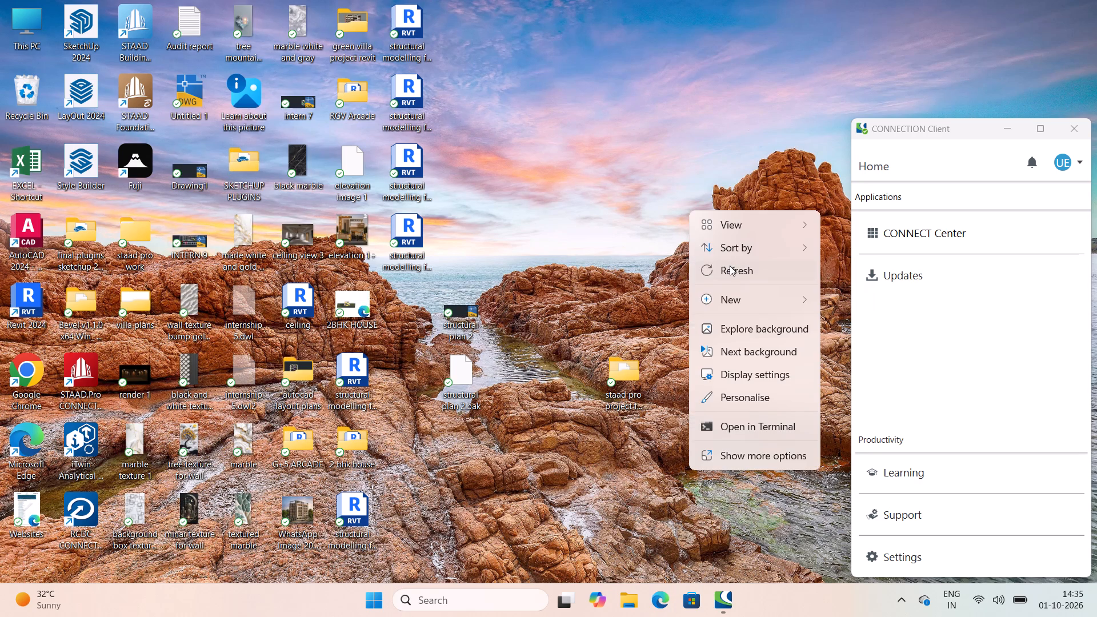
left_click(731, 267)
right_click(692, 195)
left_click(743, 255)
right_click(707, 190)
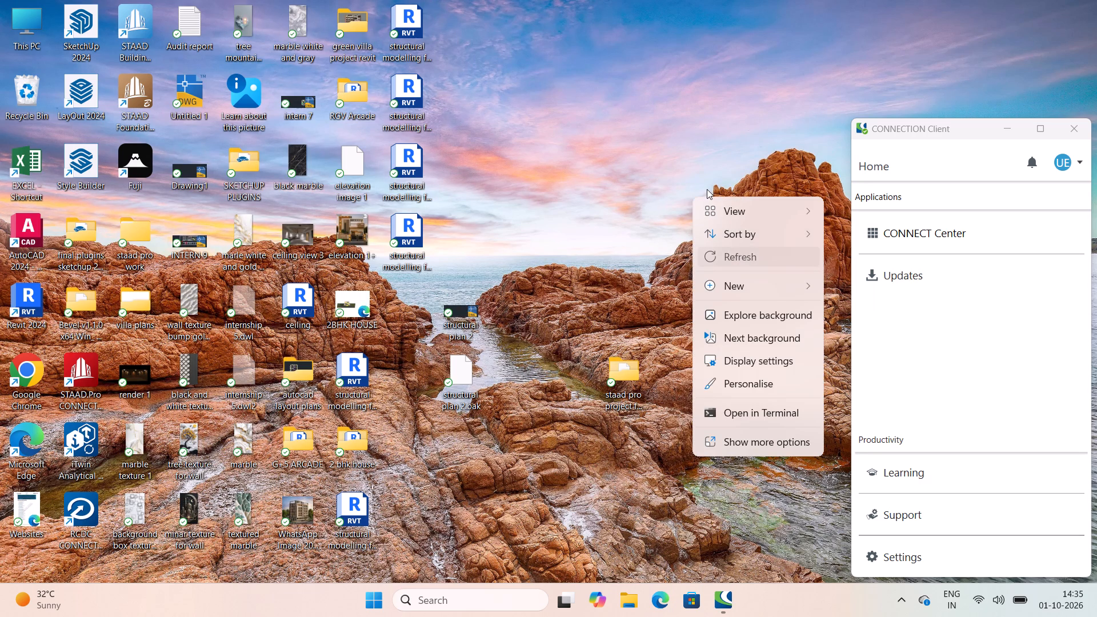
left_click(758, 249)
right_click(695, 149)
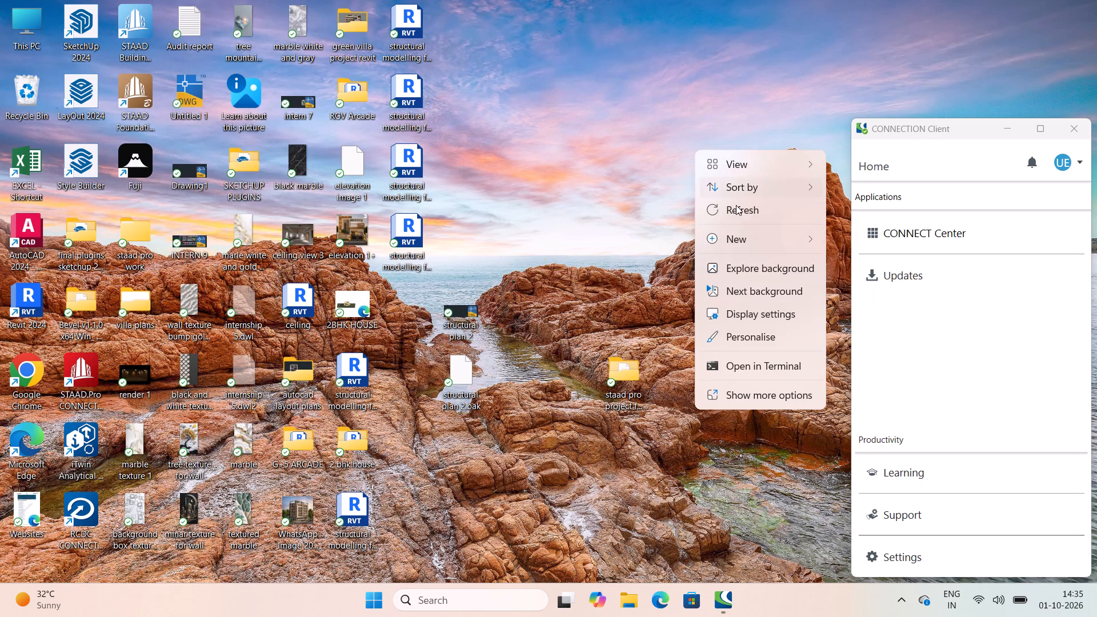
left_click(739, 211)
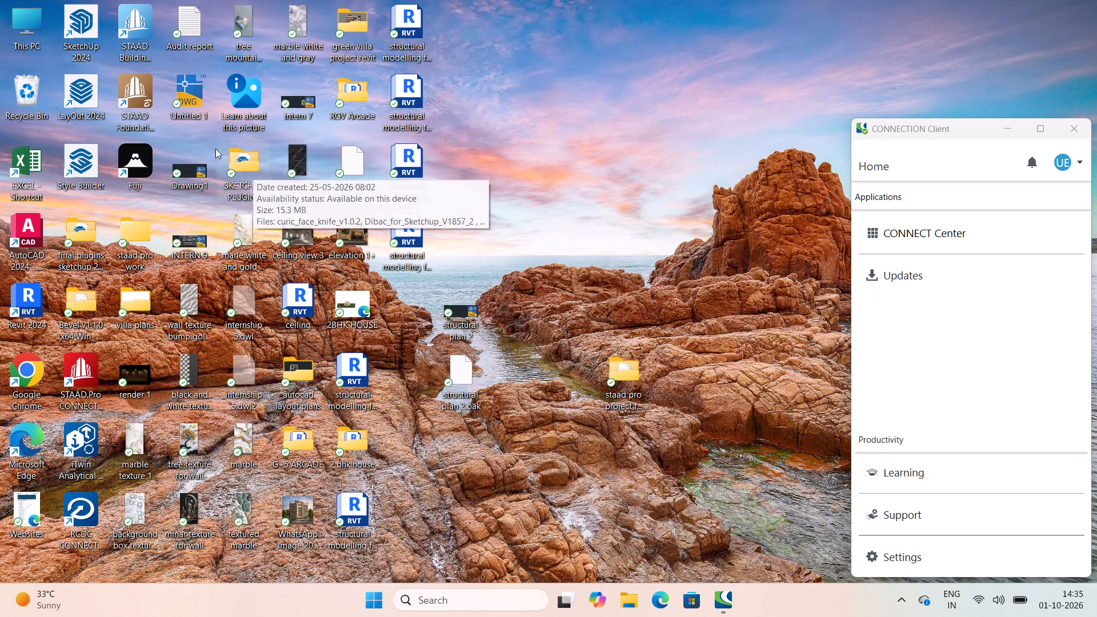
Launch the Fuji application from the desktop.
double_click(145, 164)
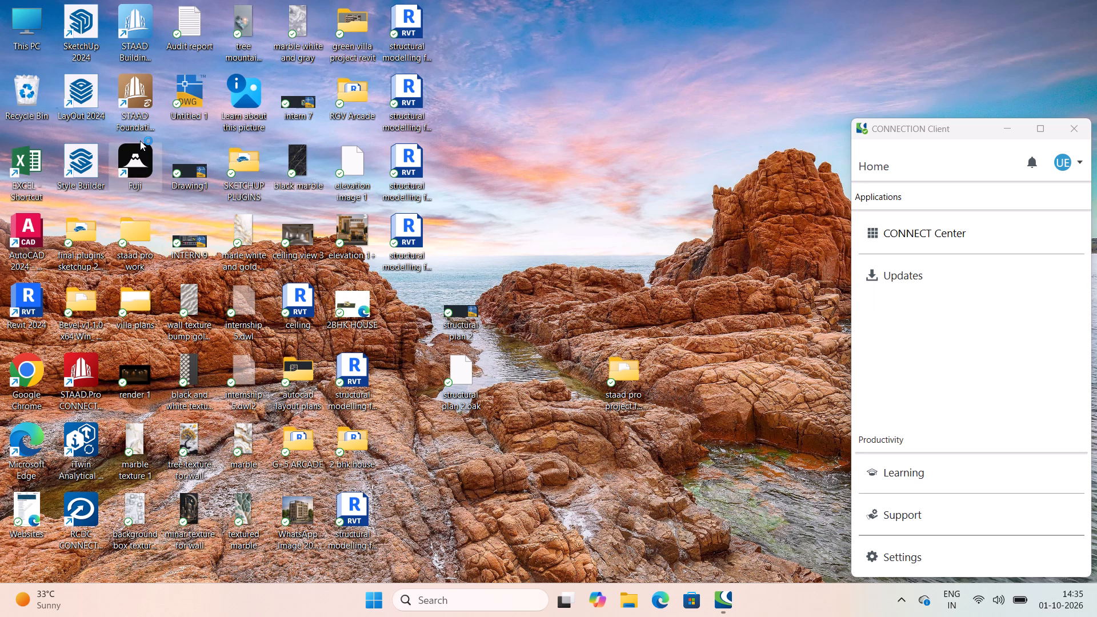
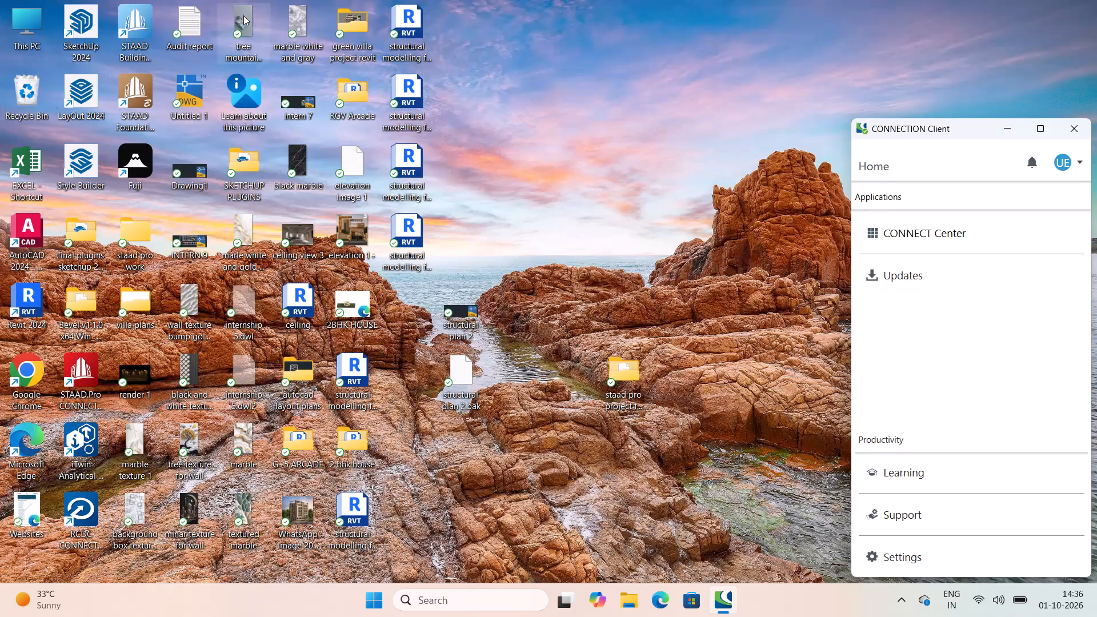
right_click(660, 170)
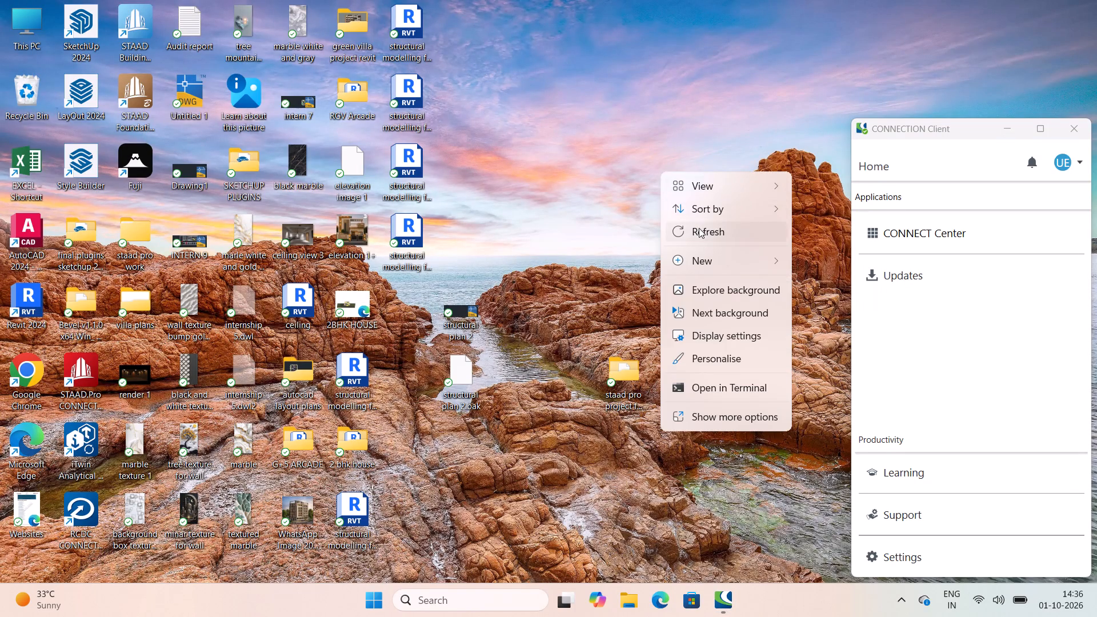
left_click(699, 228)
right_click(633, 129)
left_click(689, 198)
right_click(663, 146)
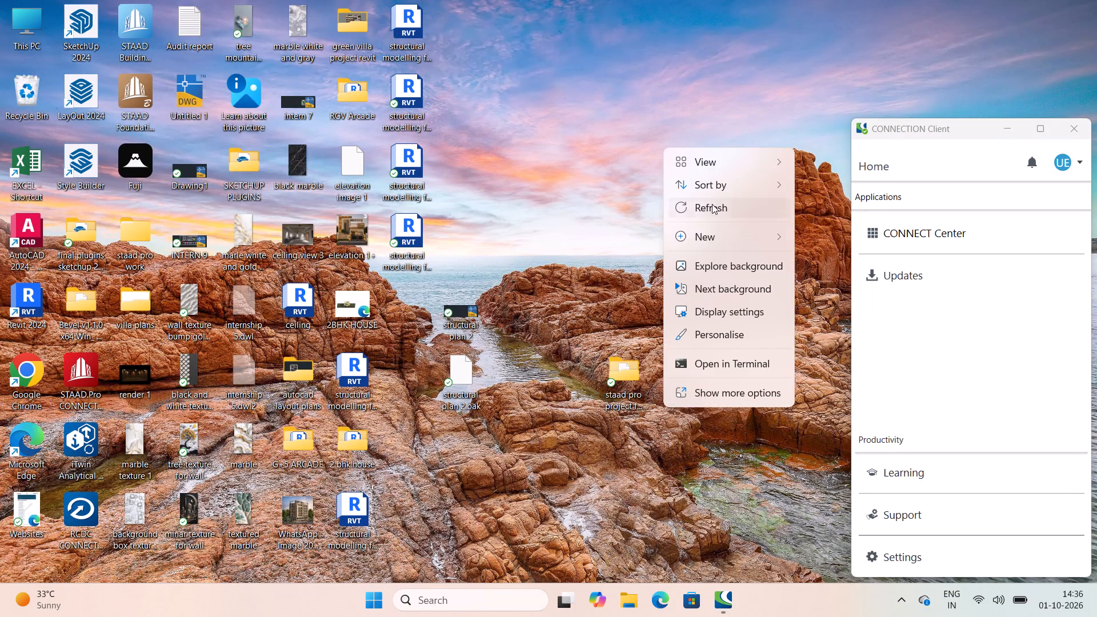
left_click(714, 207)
Launch the Fuji application from its desktop shortcut.
double_click(148, 159)
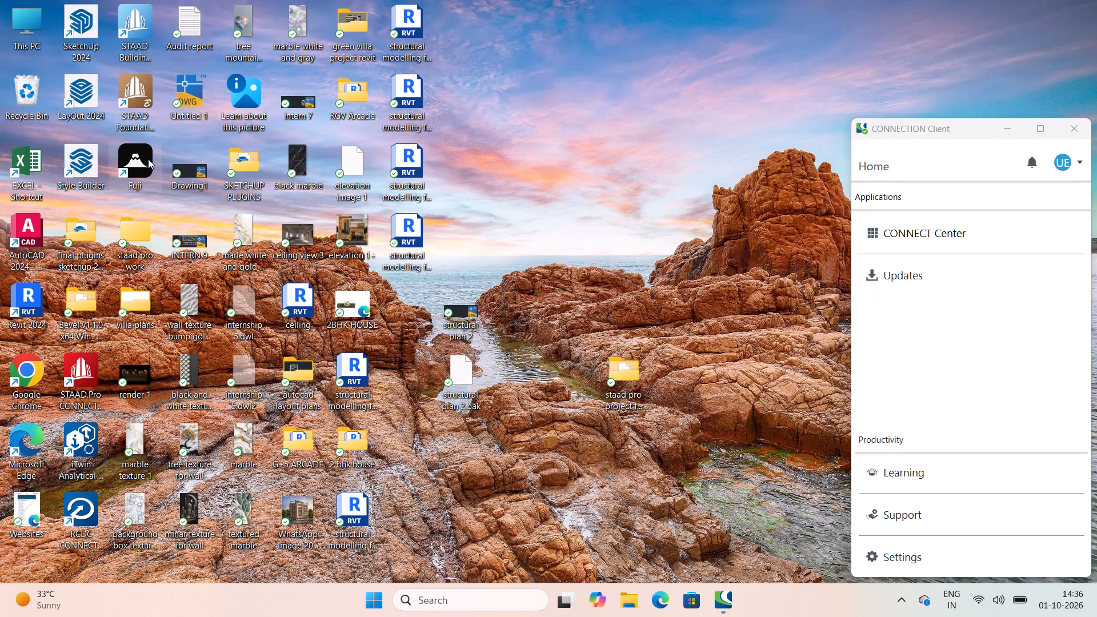
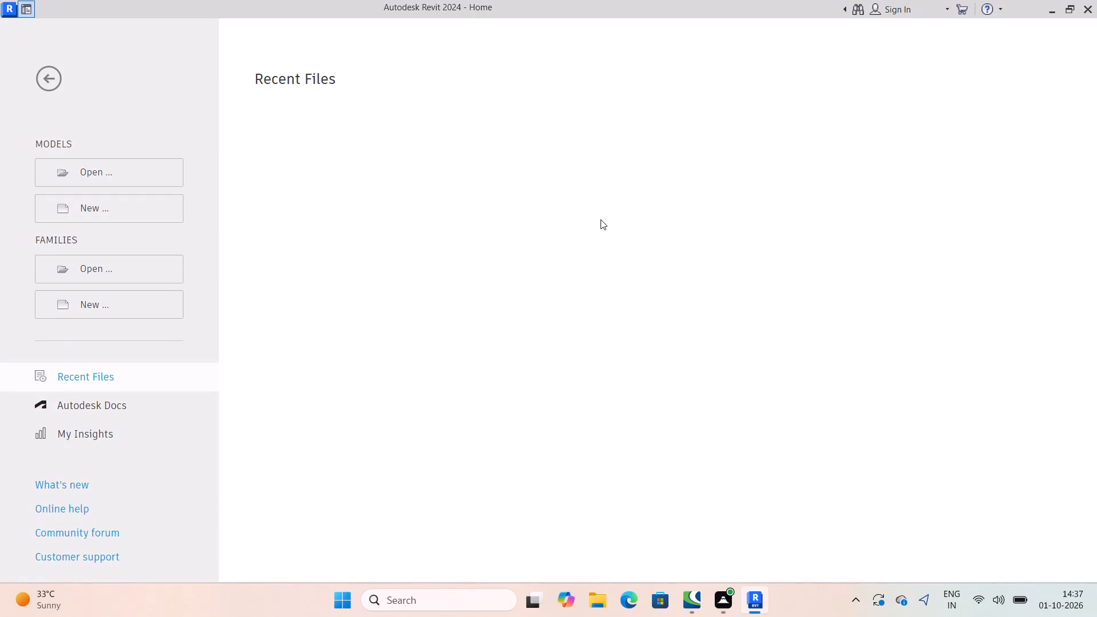
Open the recent project "structural modelling for G+4 residential building".
double_click(365, 262)
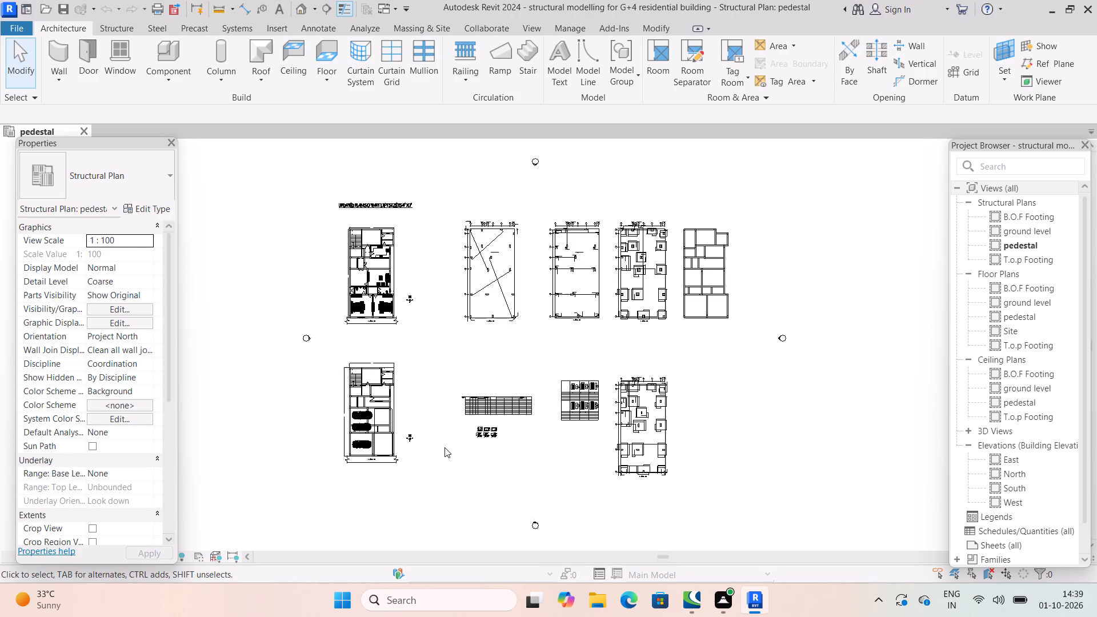
Examine the footings and column positions along grid line 7 in the pedestal structural plan.
scroll(606, 230, "up", 4)
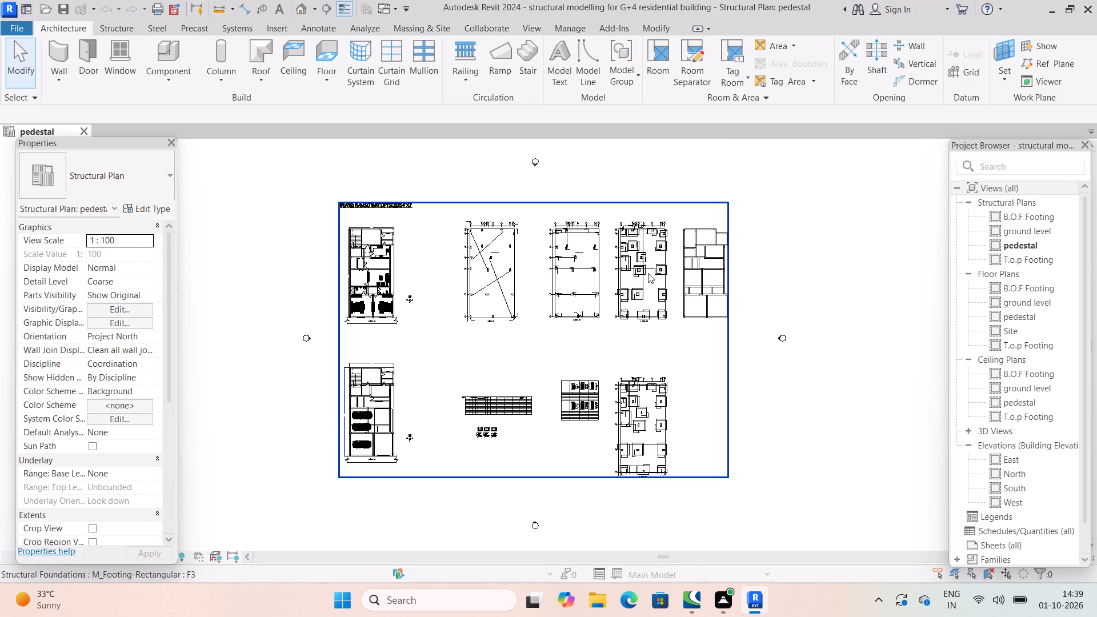
scroll(648, 273, "up", 13)
scroll(648, 198, "up", 4)
middle_click_drag(642, 198, 640, 479)
scroll(640, 206, "down", 1)
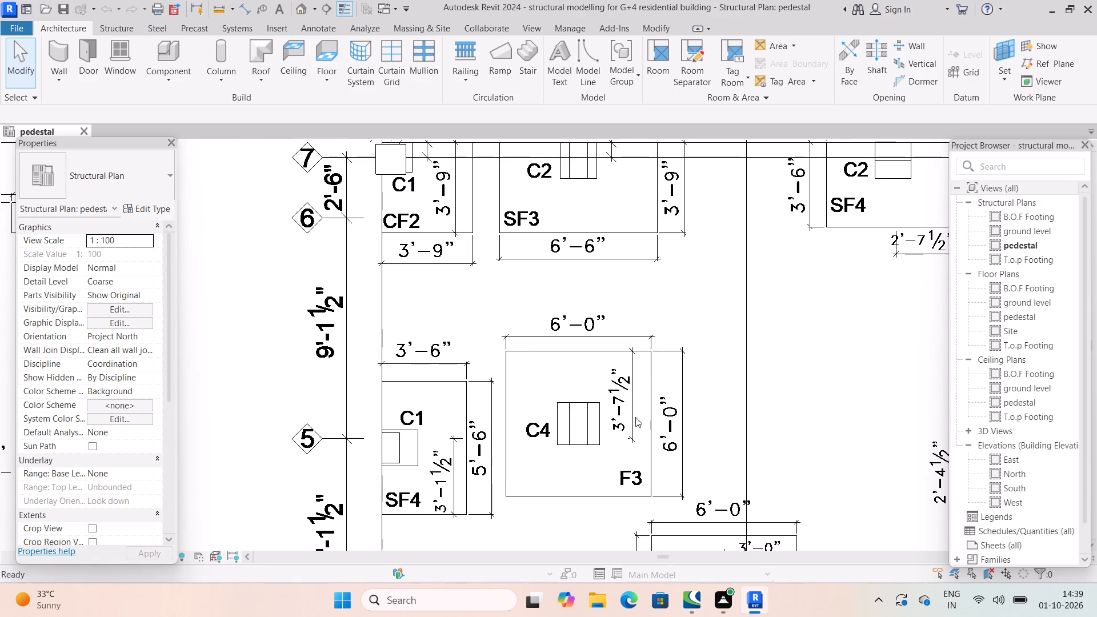
middle_click_drag(582, 275, 571, 414)
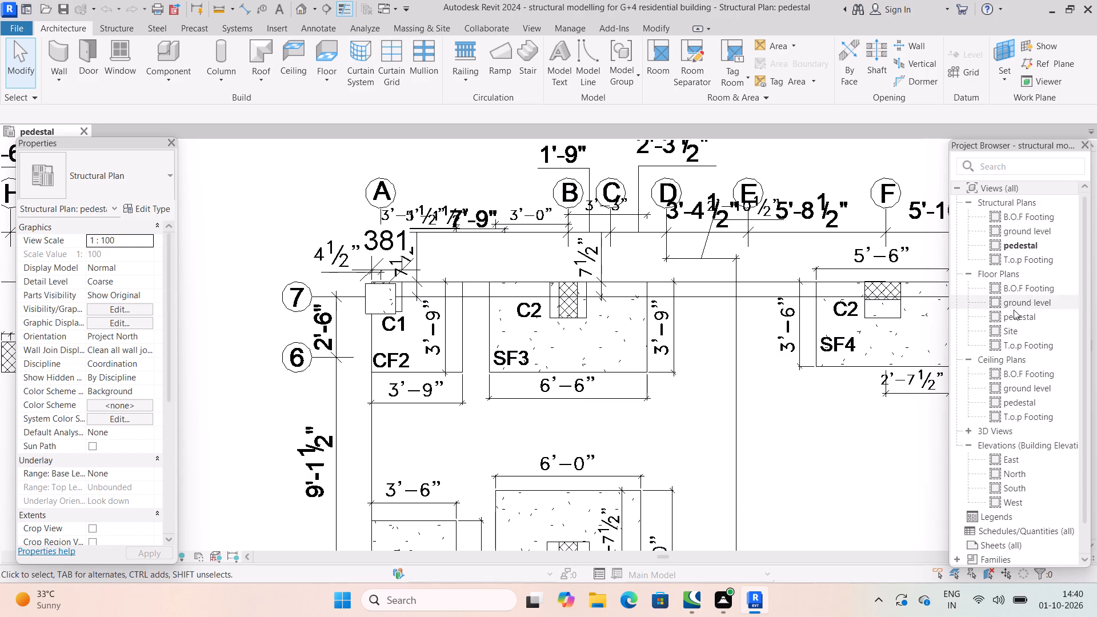
double_click(1034, 249)
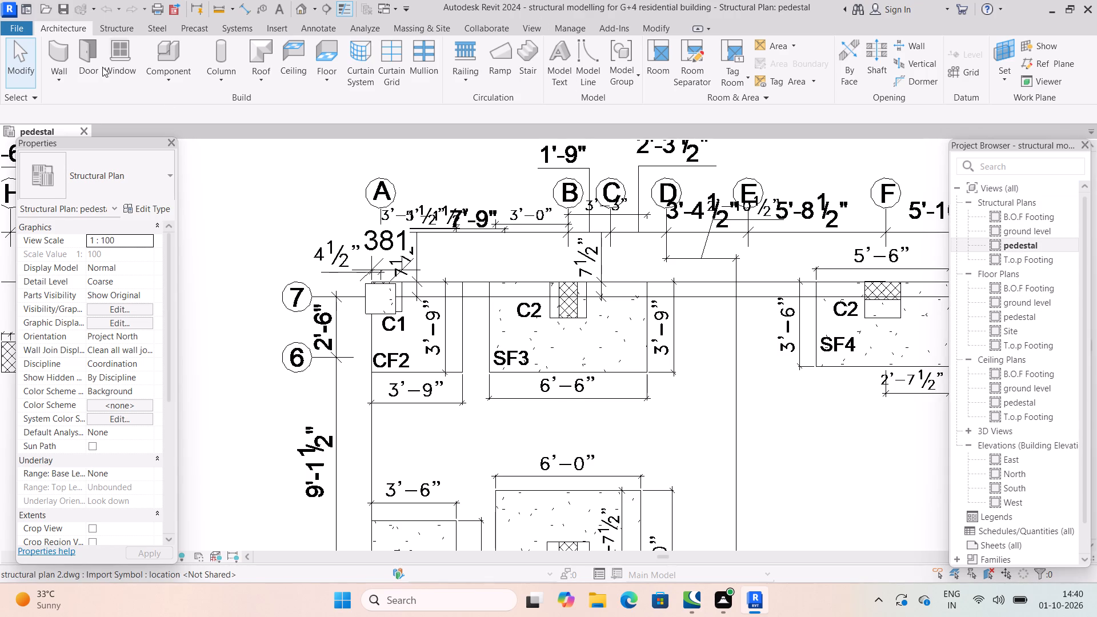
In the default 3D view, set the base offset of the 300 x 300mm concrete square column to -3'9".
left_click(315, 9)
left_click(349, 23)
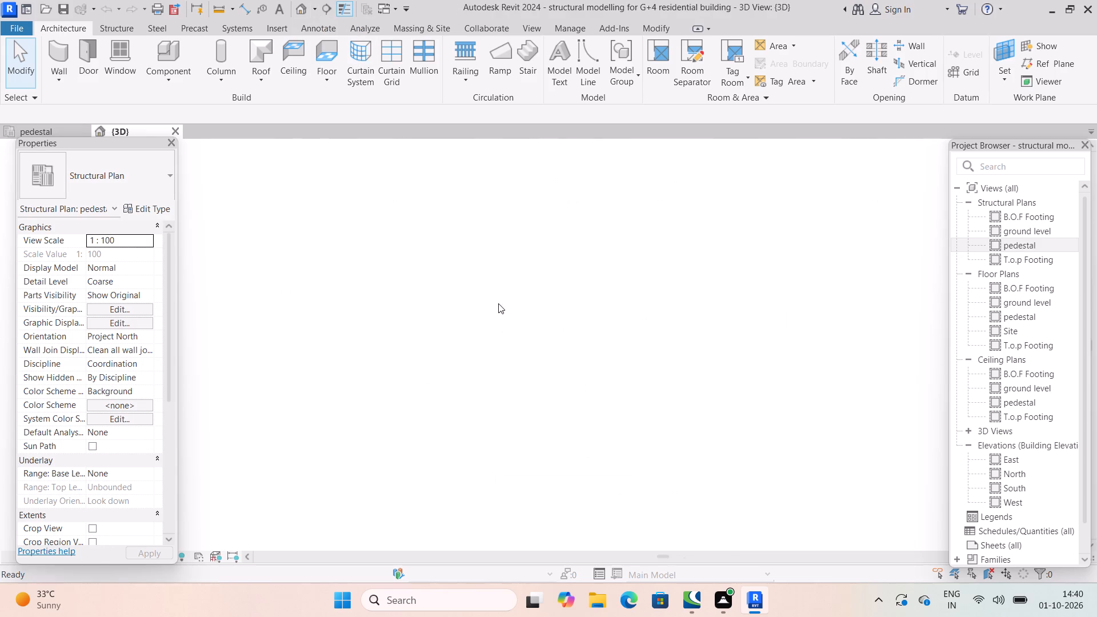
scroll(699, 356, "up", 2)
middle_click_drag(732, 379, 740, 270)
scroll(732, 379, "up", 1, "shift")
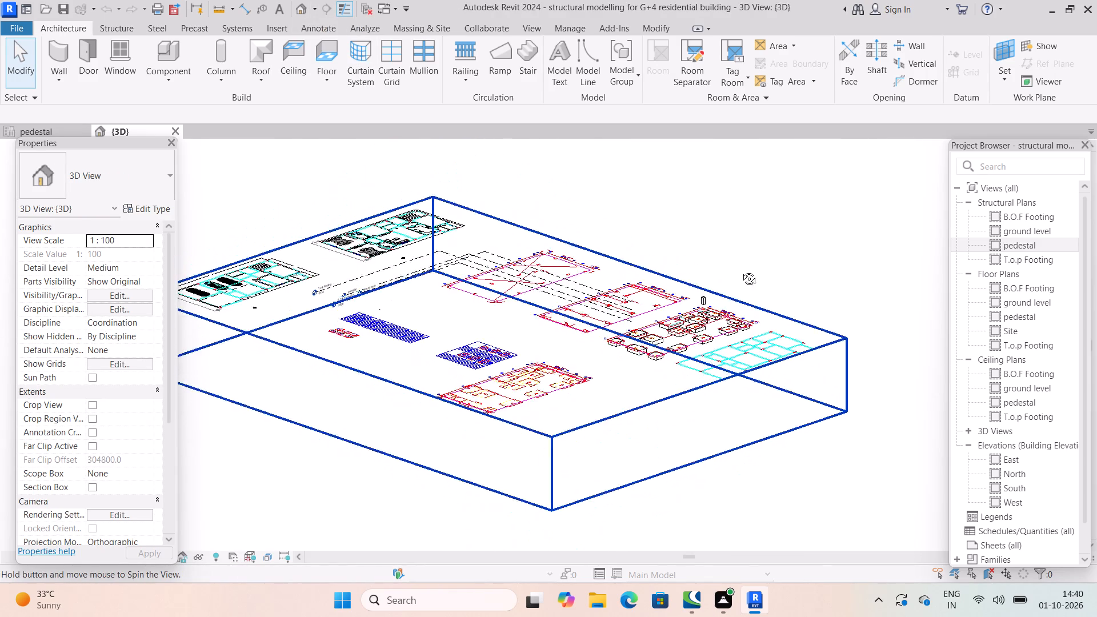
middle_click_drag(740, 270, 740, 270)
scroll(702, 283, "up", 12)
left_click(690, 312)
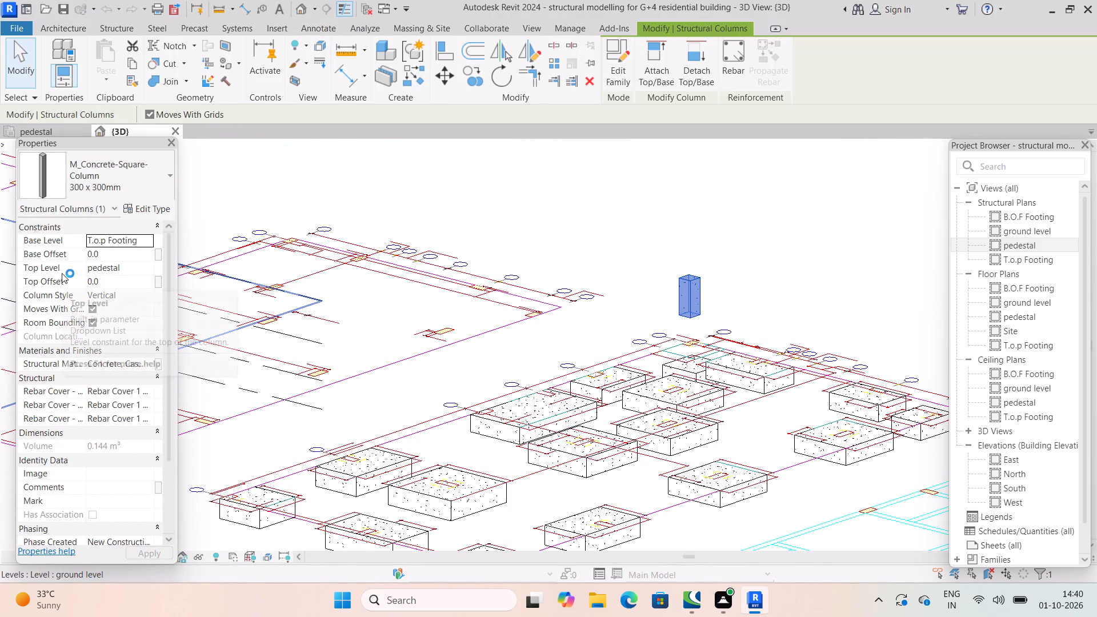
left_click(112, 255)
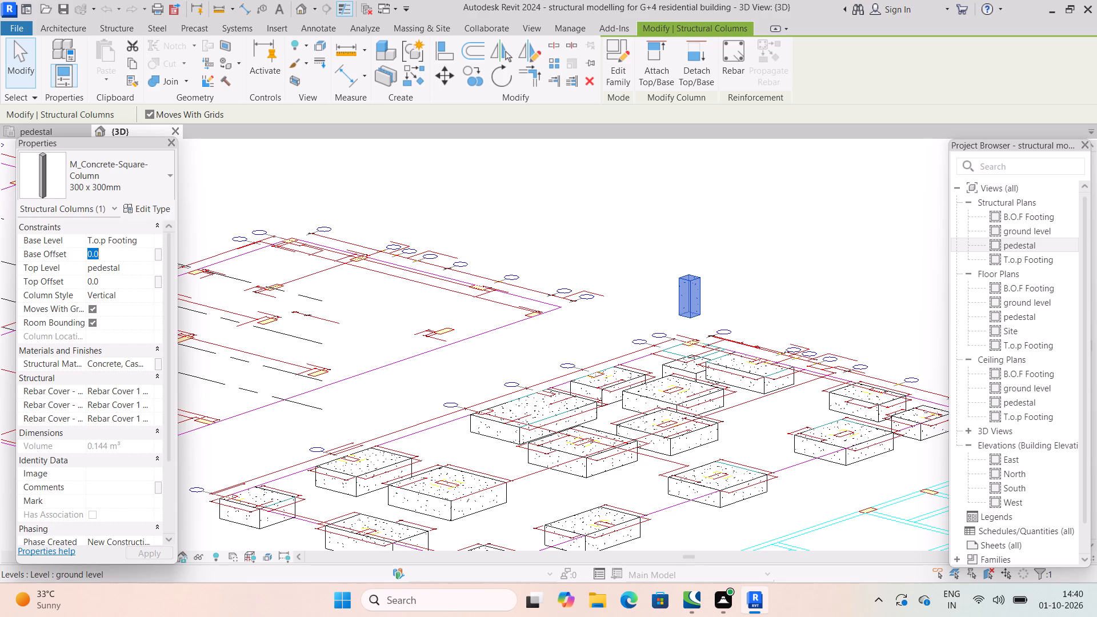
type("-3.")
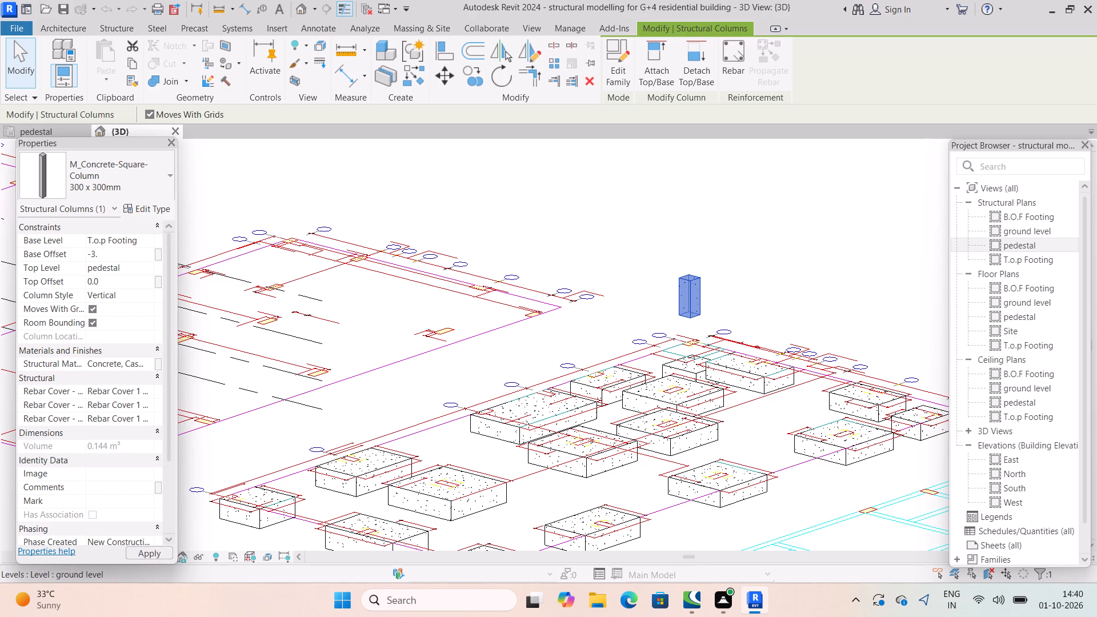
key("BackSpace")
type("'9\"")
left_click(147, 552)
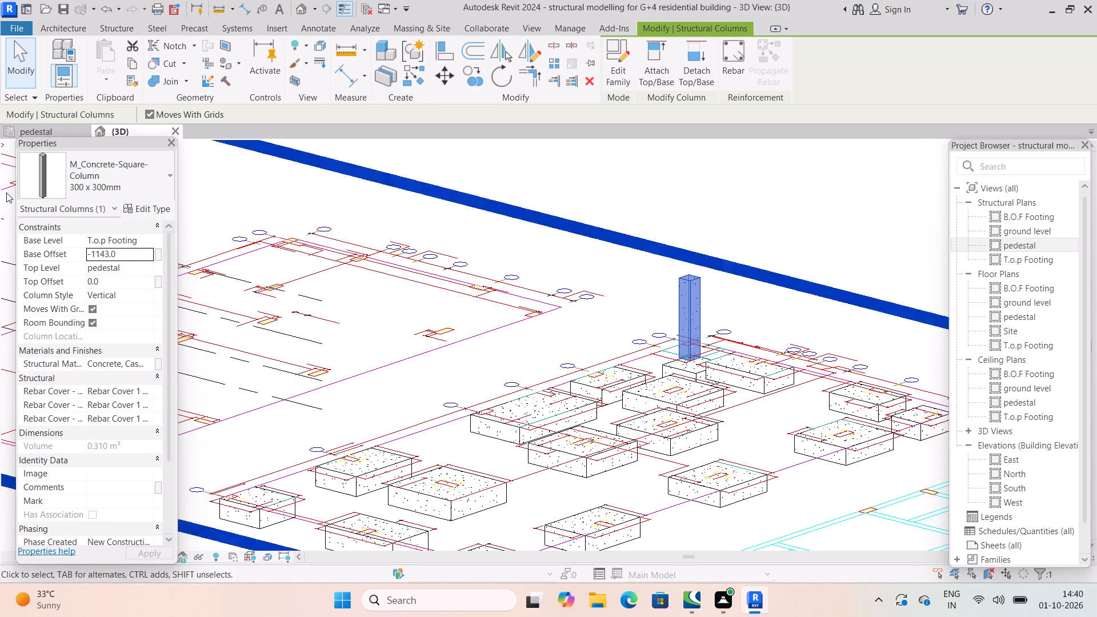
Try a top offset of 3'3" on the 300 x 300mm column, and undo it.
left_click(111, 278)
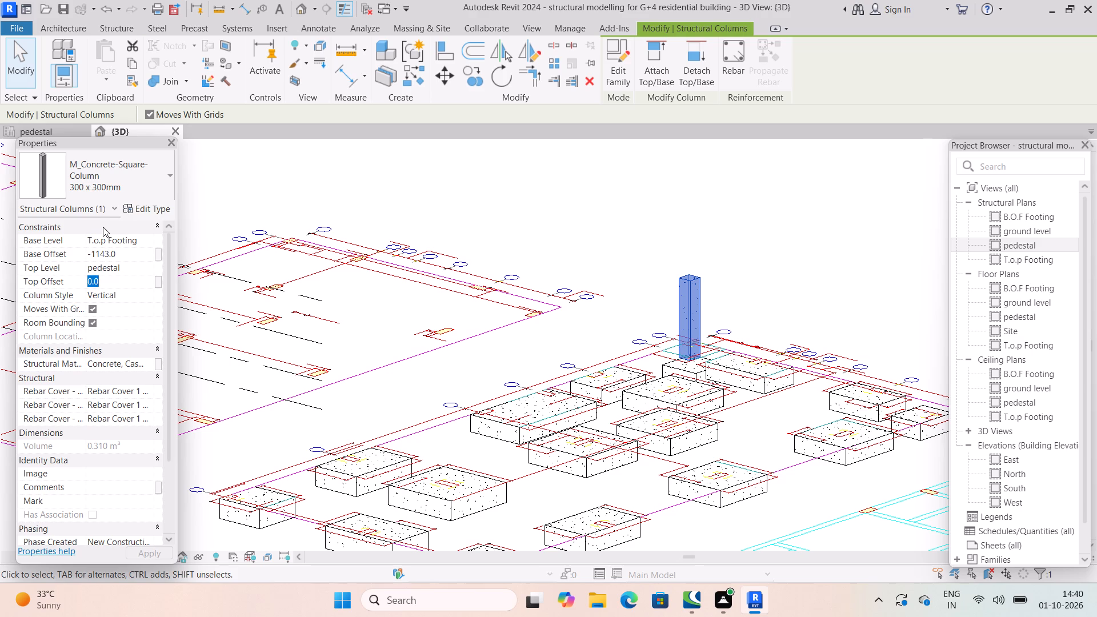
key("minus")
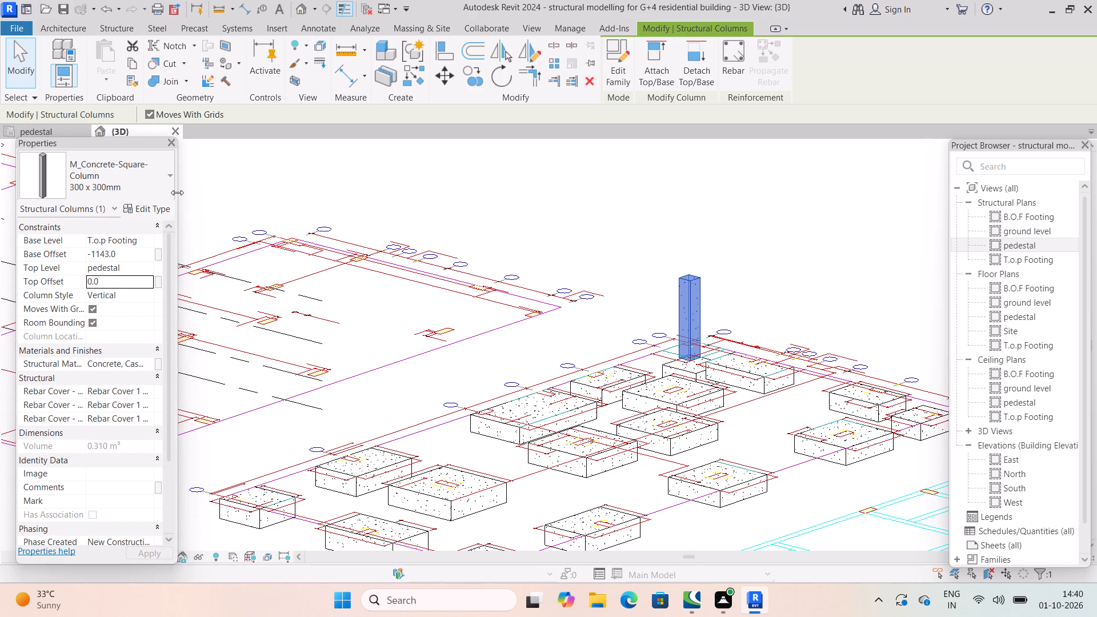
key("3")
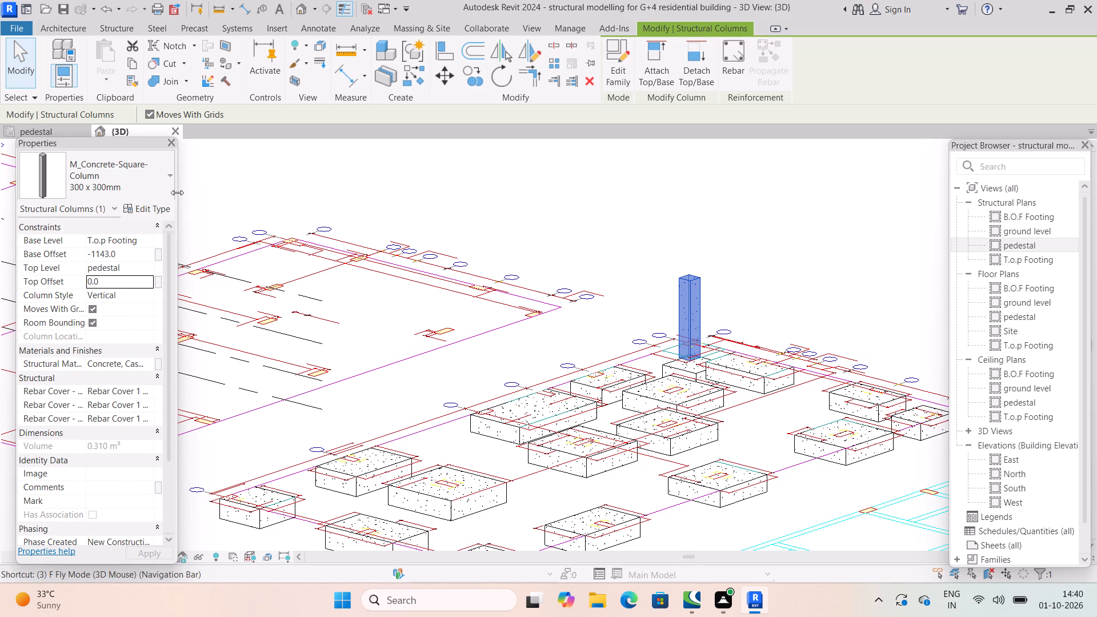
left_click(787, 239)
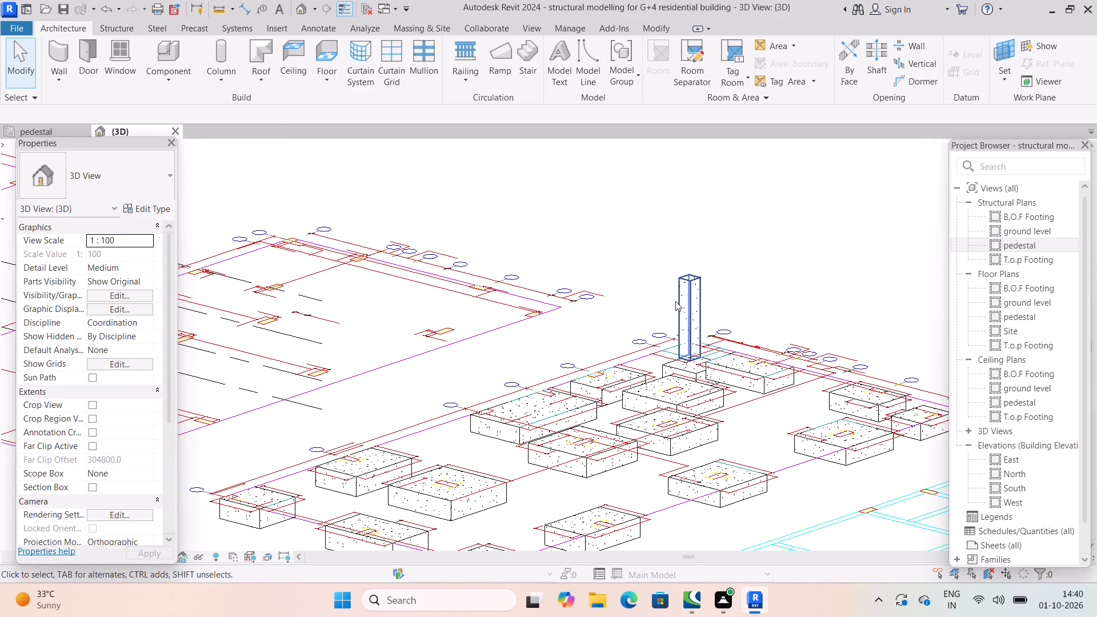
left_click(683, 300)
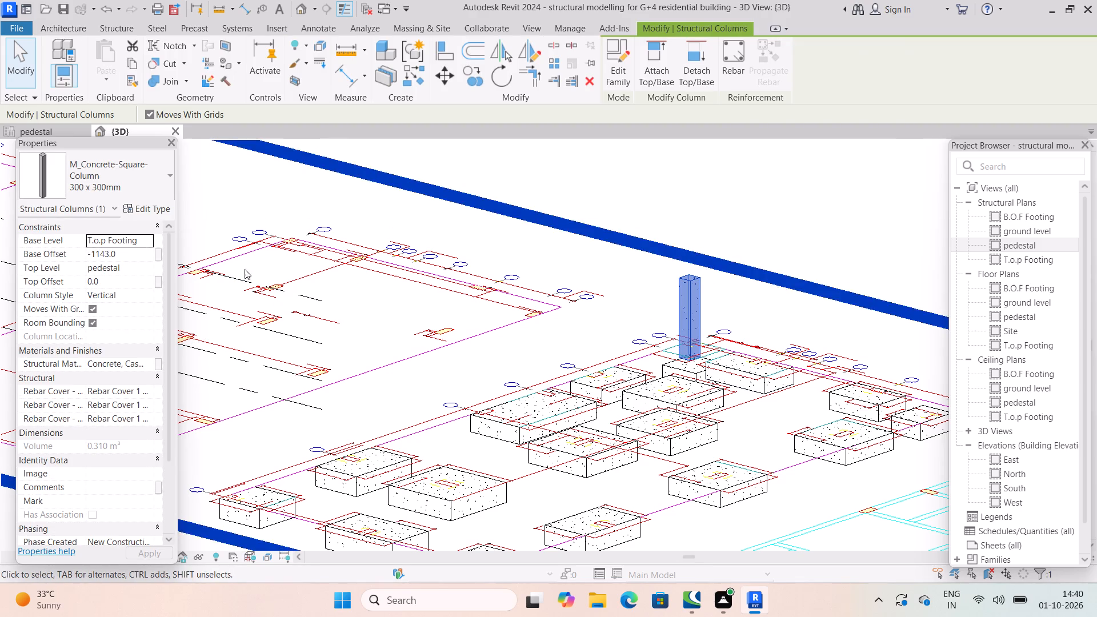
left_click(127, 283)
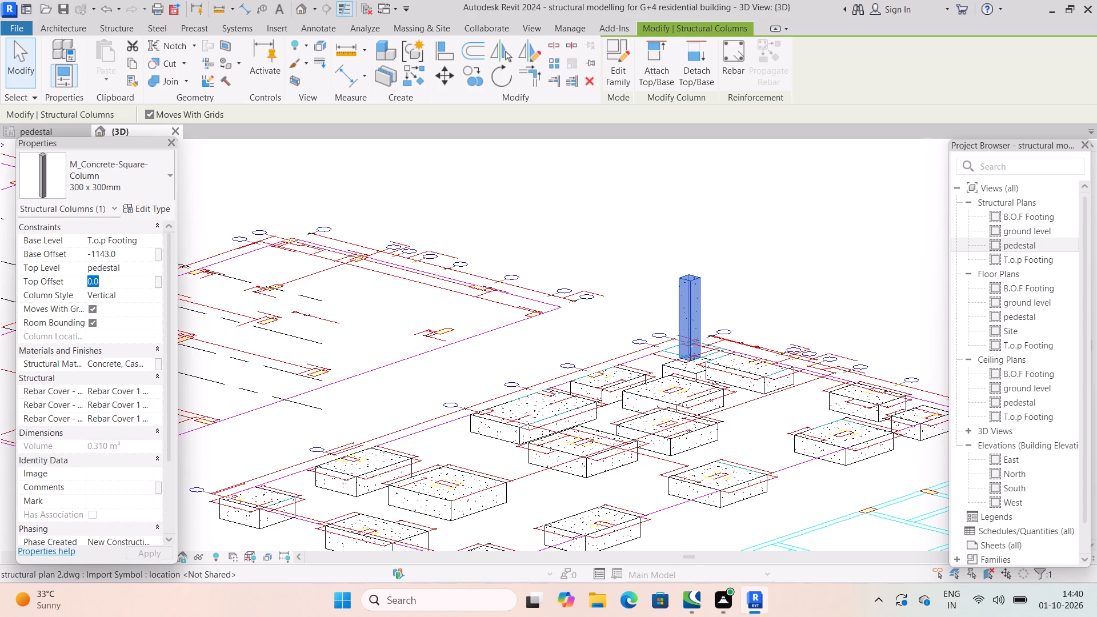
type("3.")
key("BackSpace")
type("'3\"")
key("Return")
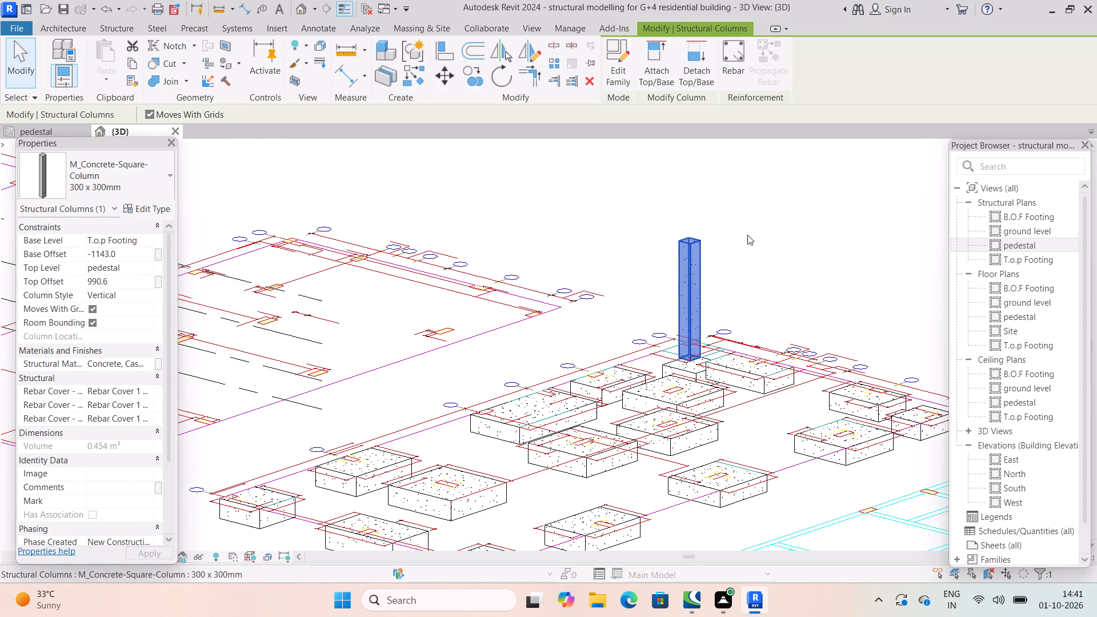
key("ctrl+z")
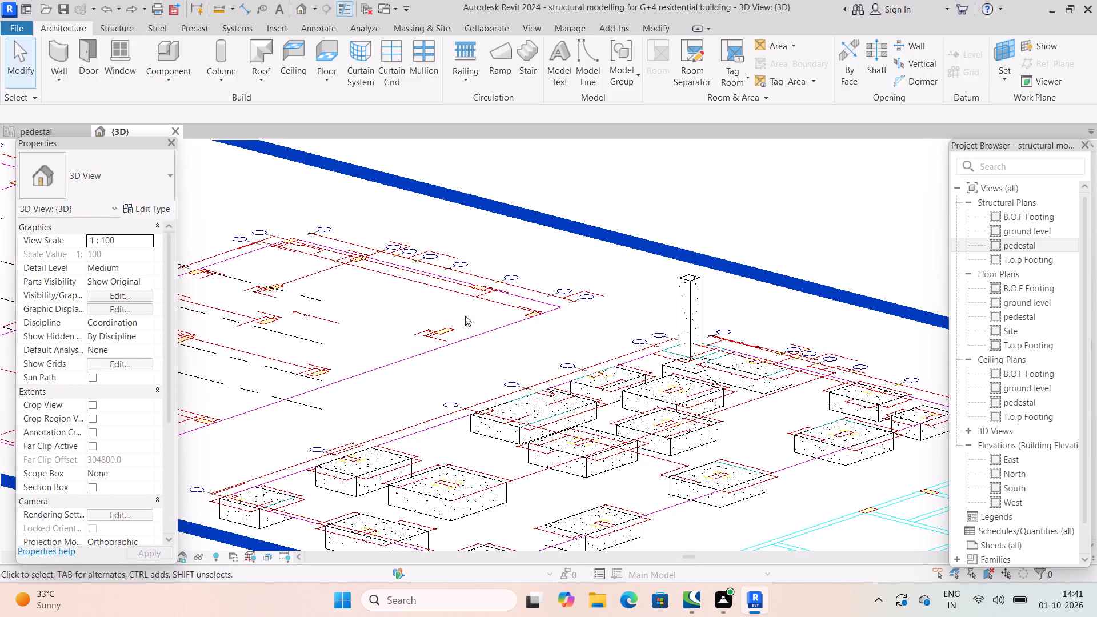
Set the top offset of the 300 x 300mm column to -1143 mm.
left_click(701, 287)
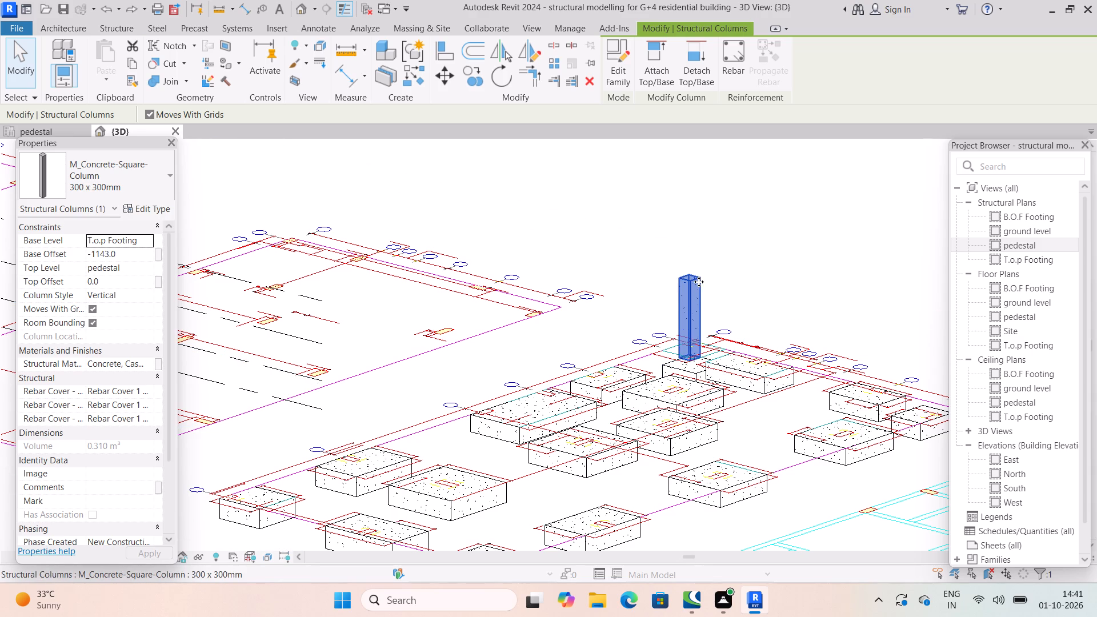
left_click(125, 293)
left_click(125, 283)
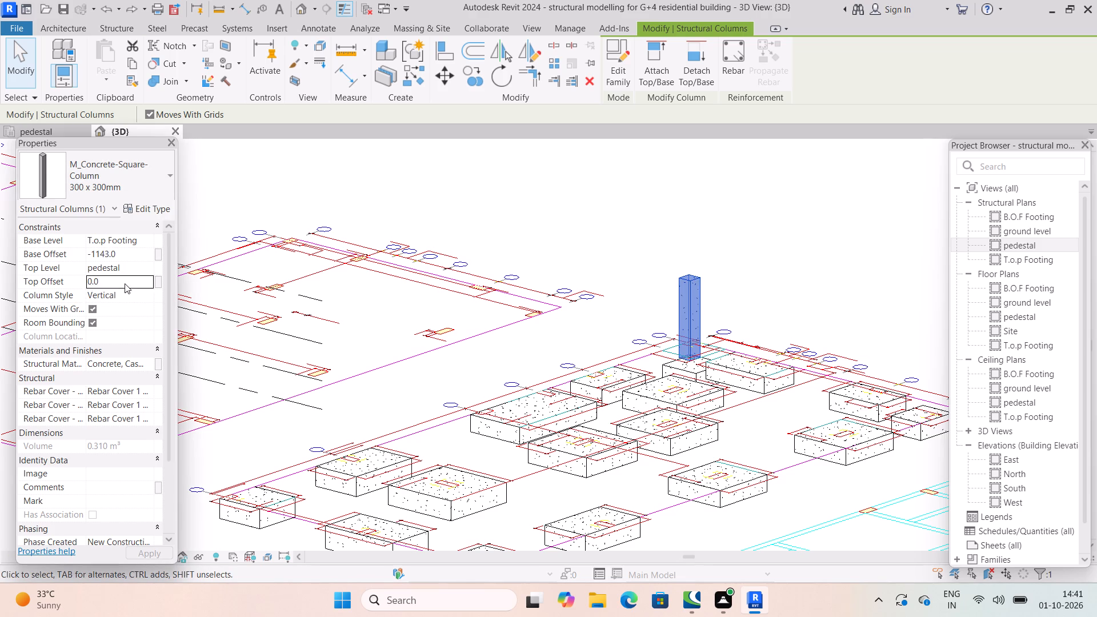
type("-114")
key("3")
key("Return")
left_click(774, 301)
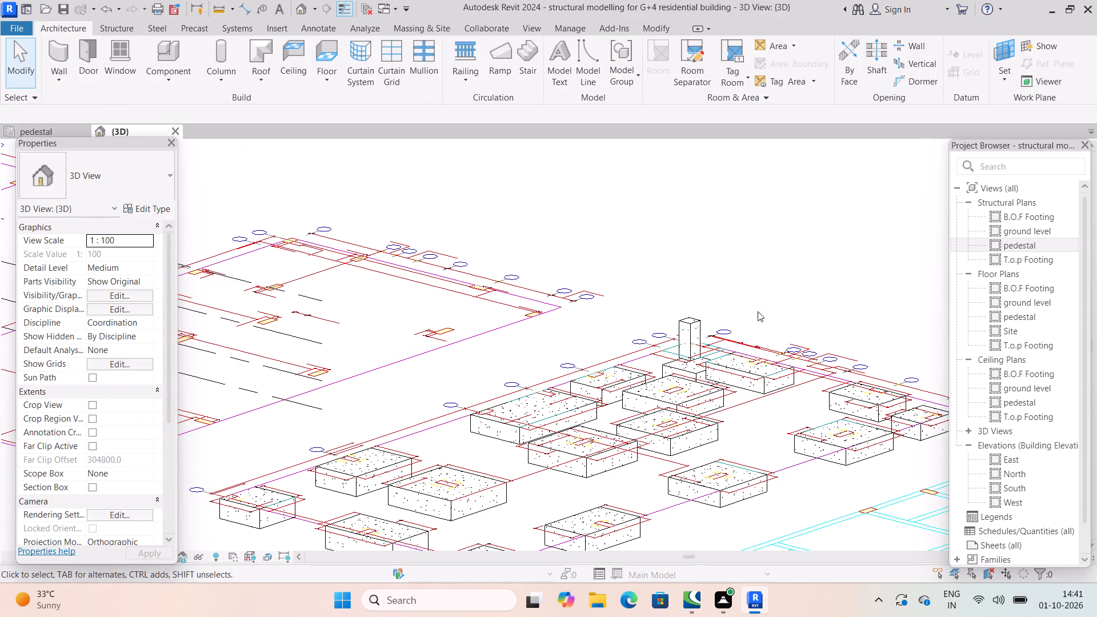
Inspect in 3D how the square column sits on the CF2 corner footing.
scroll(692, 402, "up", 1)
middle_click_drag(709, 349, 785, 422)
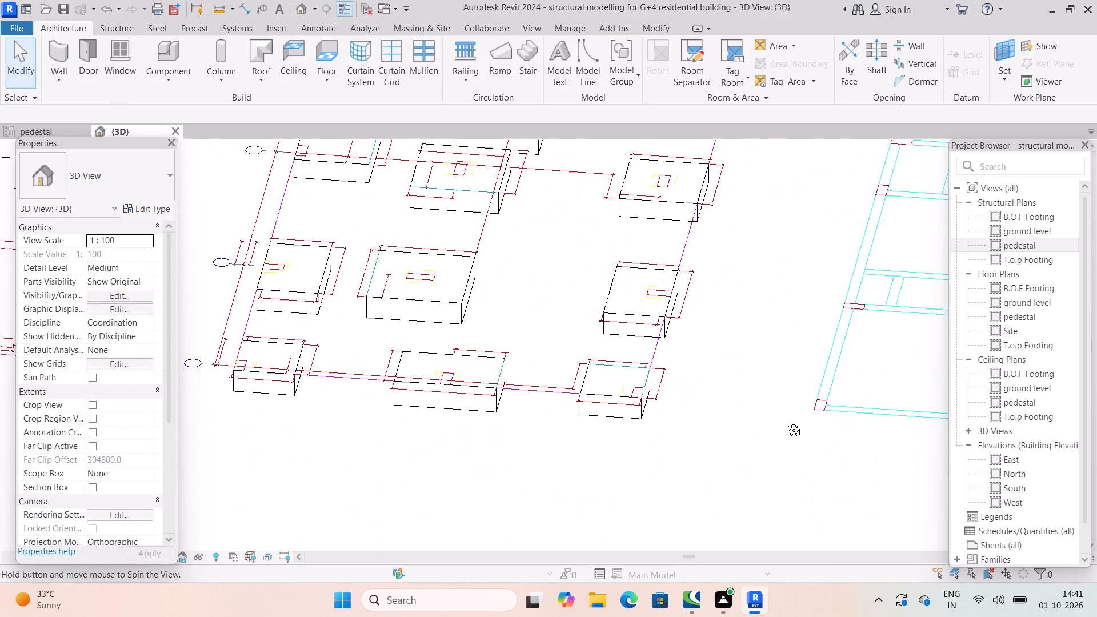
middle_click_drag(785, 422, 784, 417)
middle_click_drag(595, 229, 752, 605)
scroll(491, 254, "up", 2)
scroll(513, 444, "up", 4)
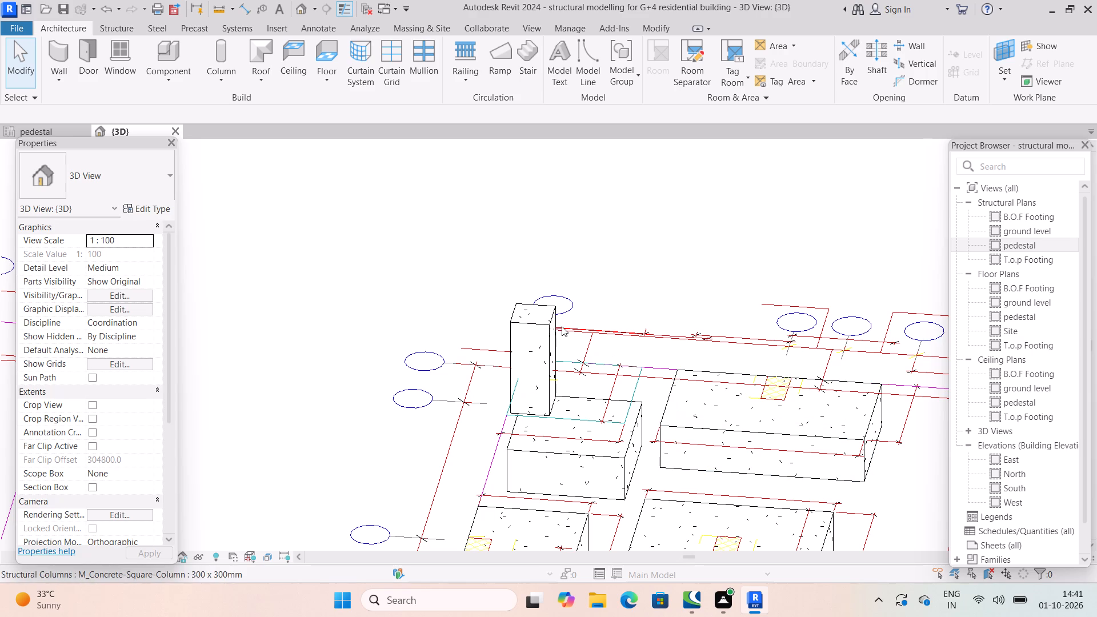
scroll(592, 398, "down", 3)
middle_click_drag(610, 430, 558, 406, "shift")
scroll(648, 439, "down", 5)
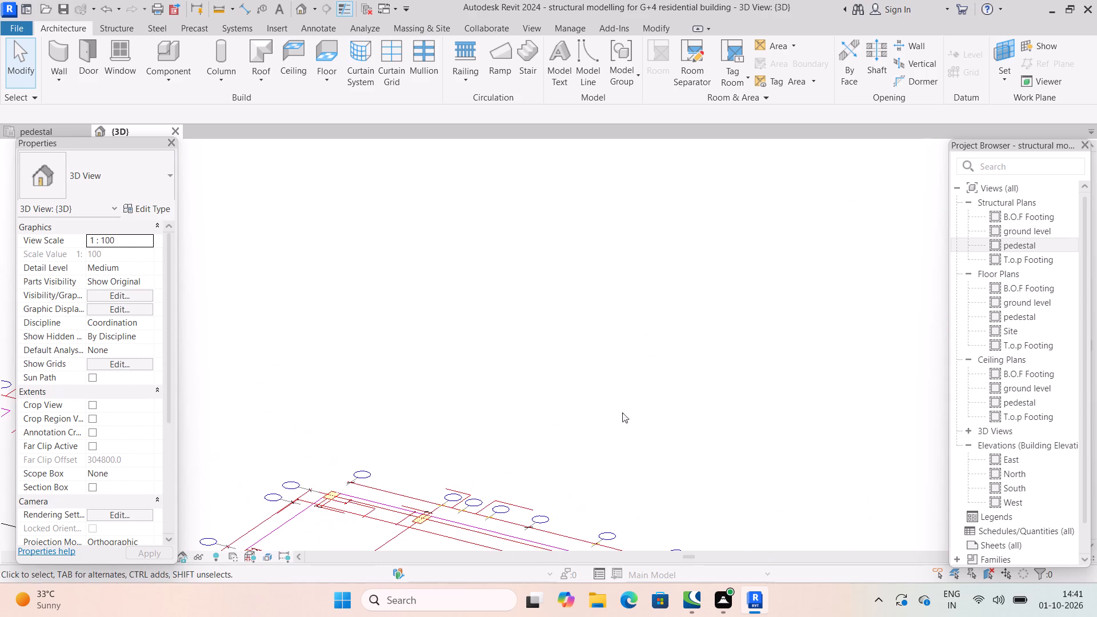
middle_click_drag(695, 488, 543, 293)
scroll(619, 415, "down", 1)
scroll(627, 359, "up", 3)
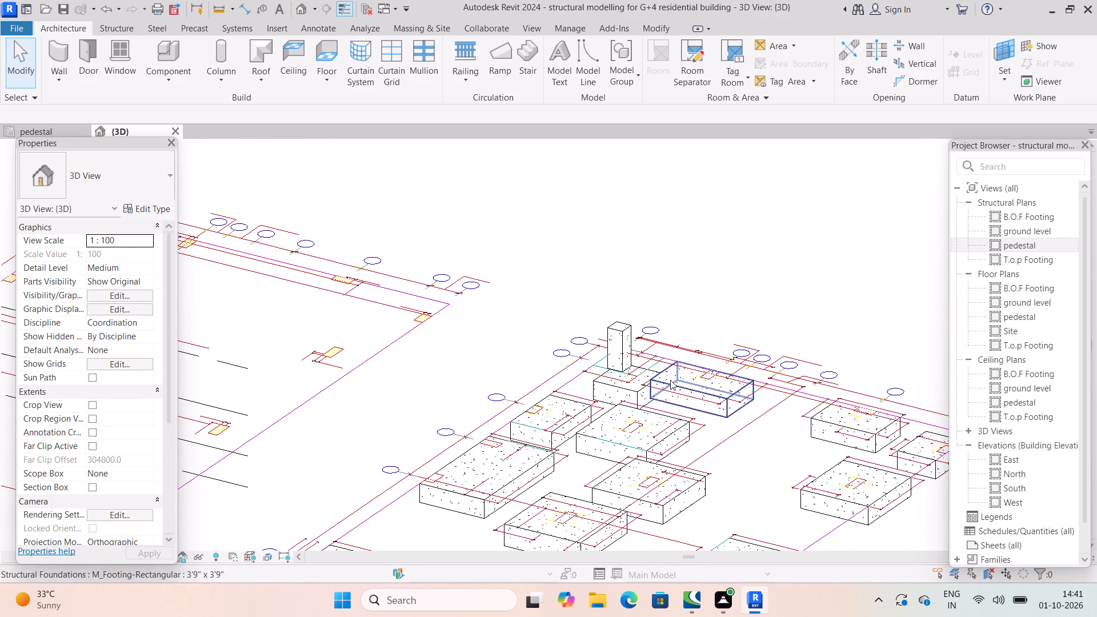
Return to the pedestal structural plan around the C1 and C2 columns on grid line 7.
double_click(1019, 242)
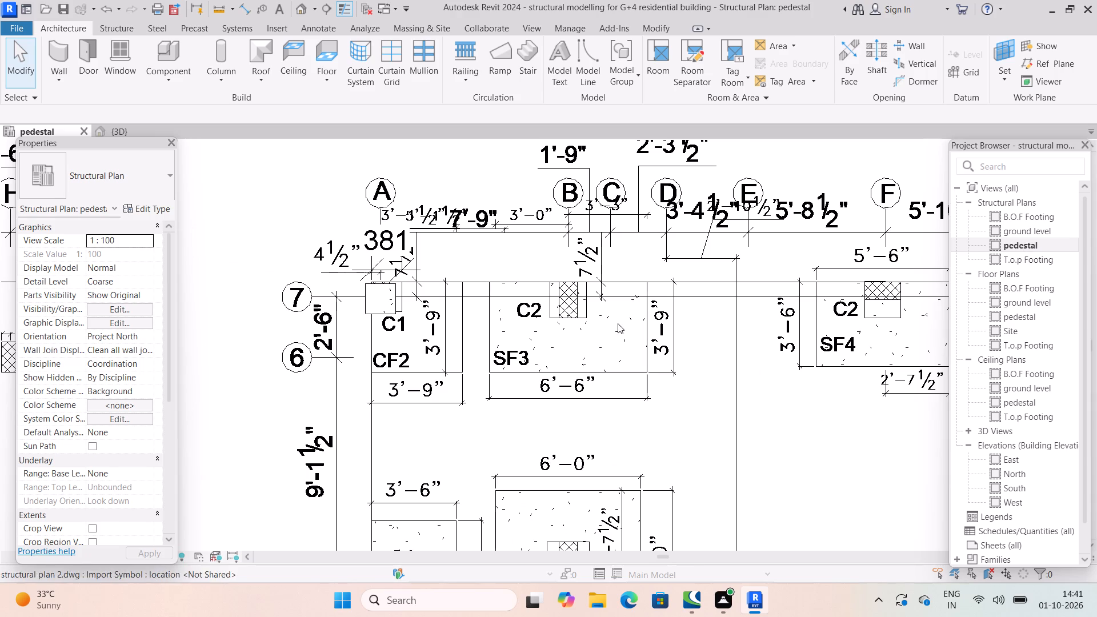
scroll(584, 305, "up", 4)
scroll(548, 309, "down", 4)
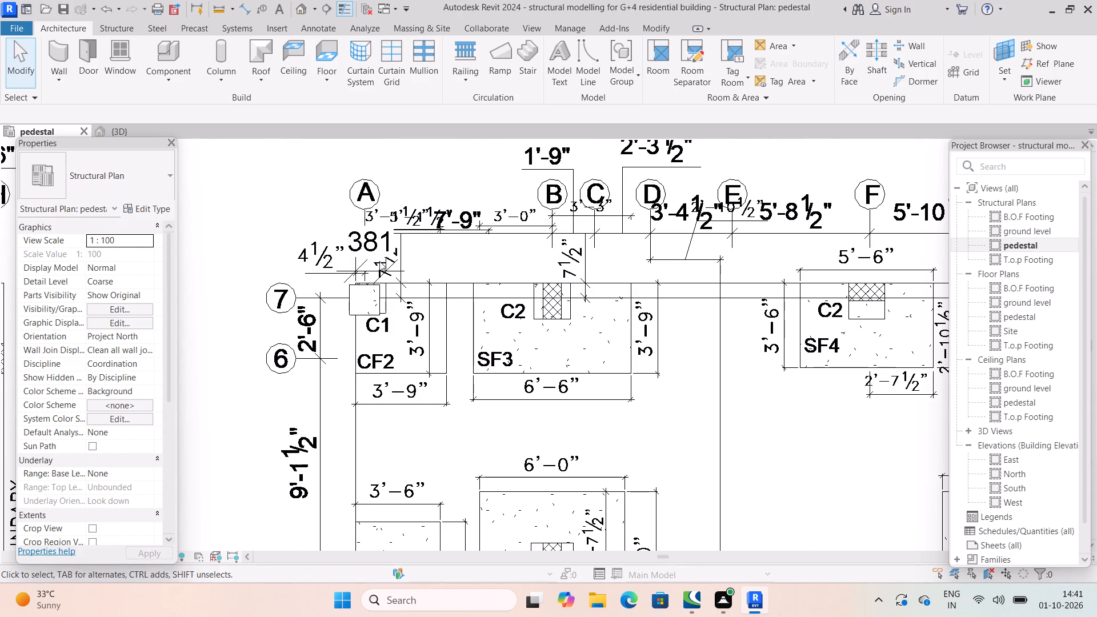
scroll(572, 331, "up", 2)
scroll(579, 341, "down", 2)
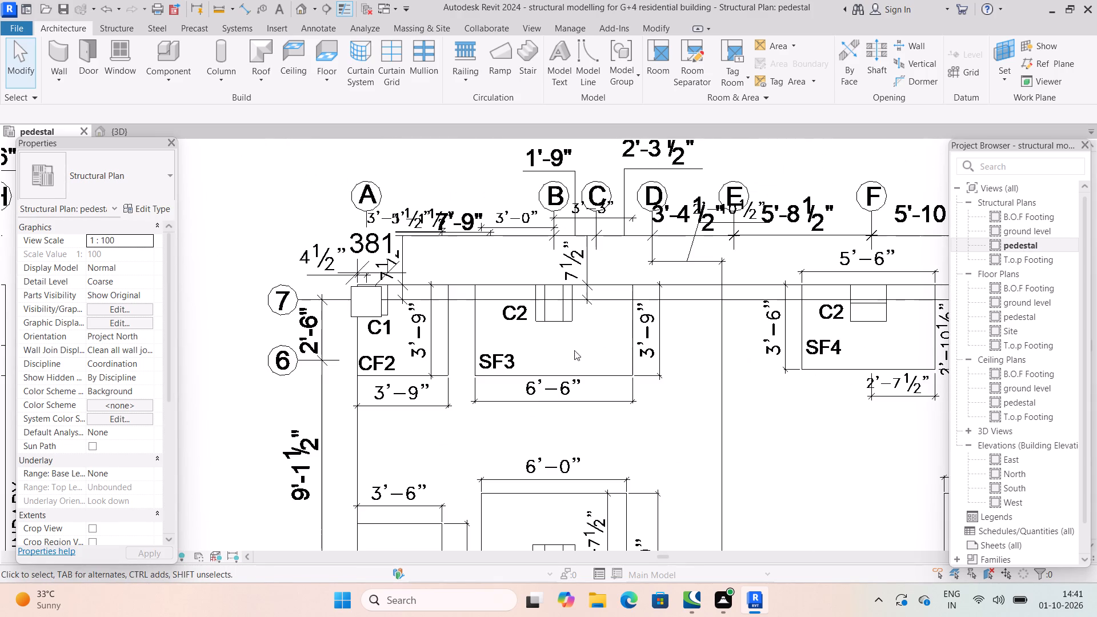
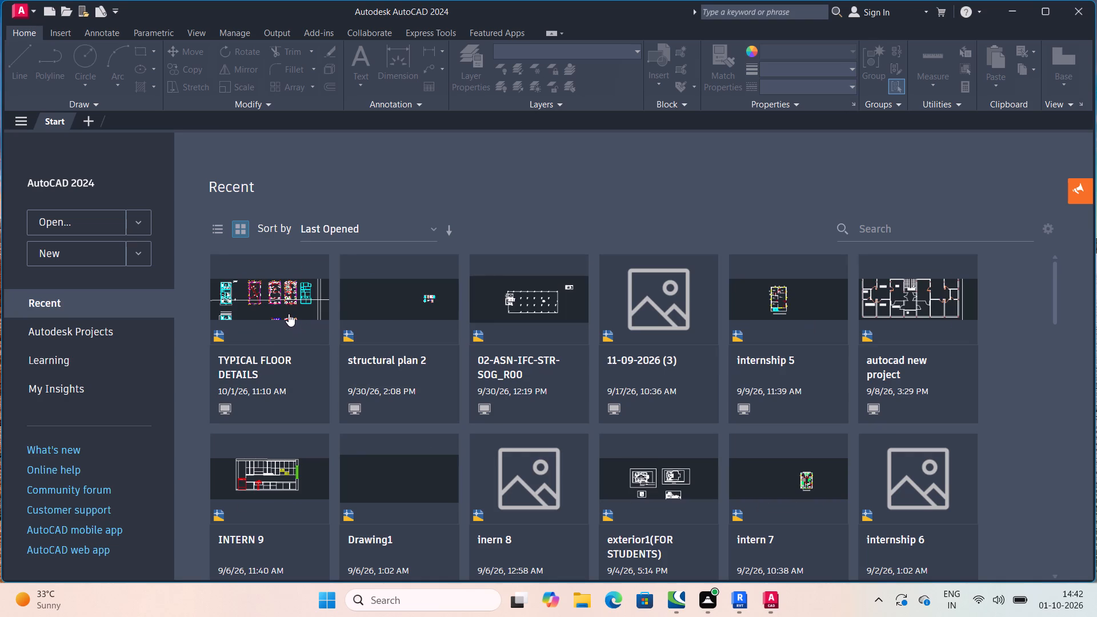
Open the TYPICAL FLOOR DETAILS drawing and examine the C1 and C2 pedestal dimensions on footings CF2 and SF3 along grid line 7.
double_click(301, 303)
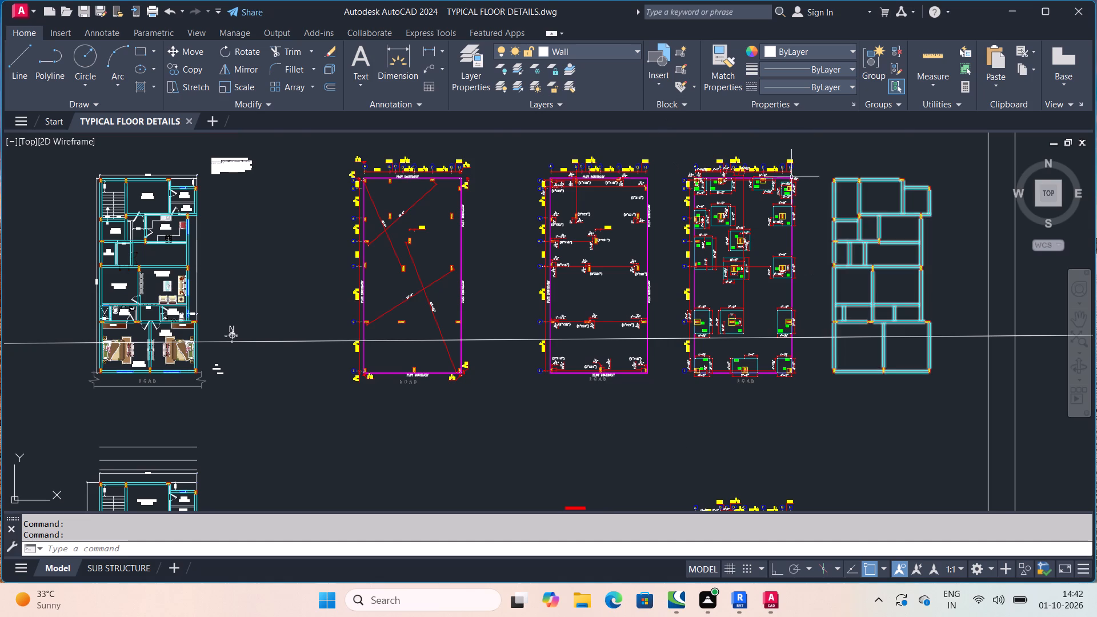
scroll(746, 218, "up", 6)
middle_click_drag(696, 217, 761, 316)
middle_click_drag(671, 165, 682, 326)
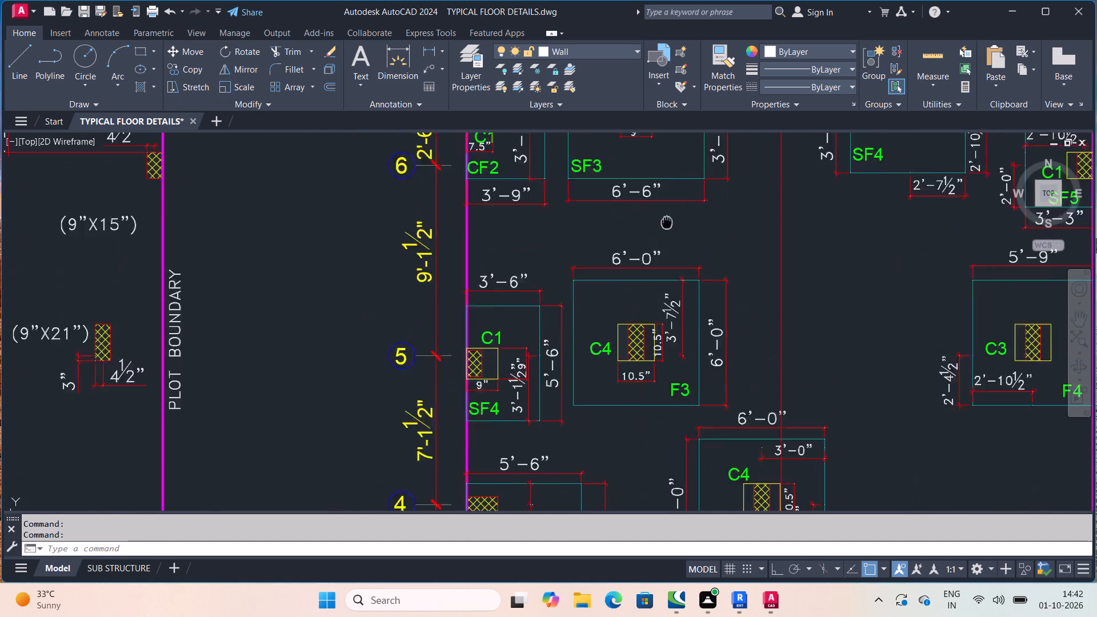
middle_click_drag(682, 326, 695, 359)
scroll(636, 248, "up", 4)
scroll(644, 262, "down", 3)
middle_click_drag(614, 314, 698, 214)
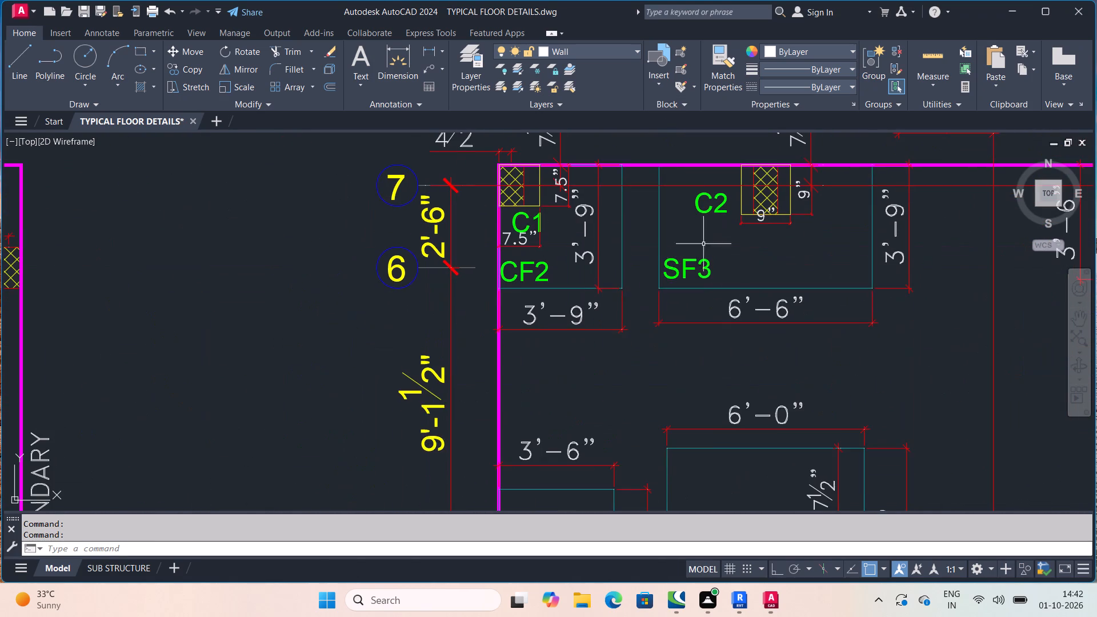
middle_click_drag(823, 301, 764, 283)
middle_click(764, 283)
scroll(764, 283, "down", 1)
scroll(749, 235, "up", 2)
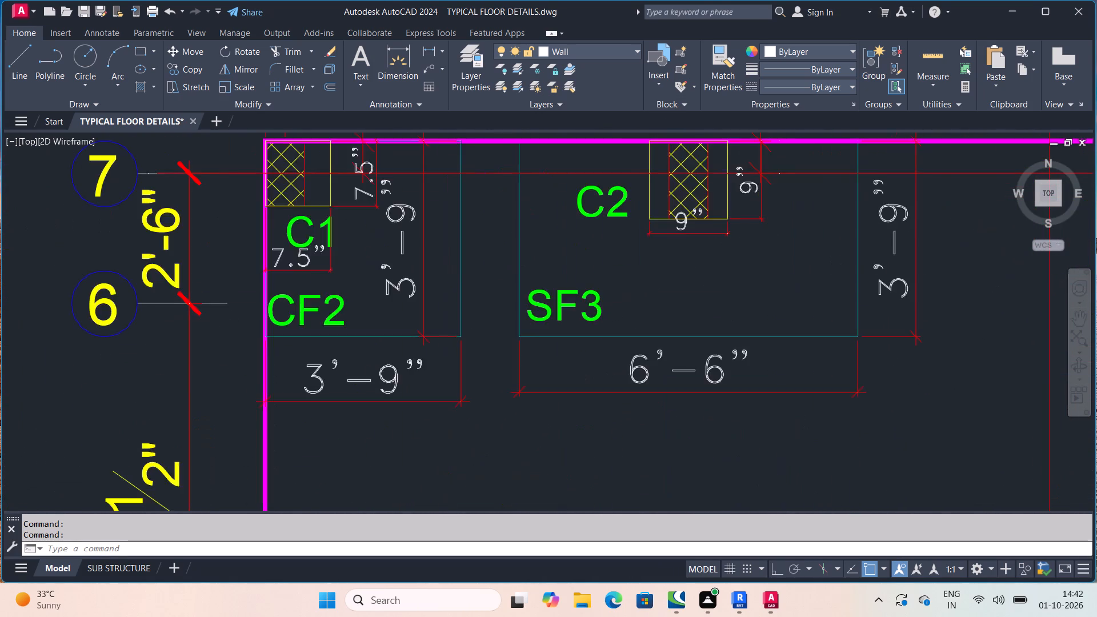
scroll(749, 235, "up", 1)
middle_click_drag(749, 235, 771, 285)
scroll(751, 250, "down", 1)
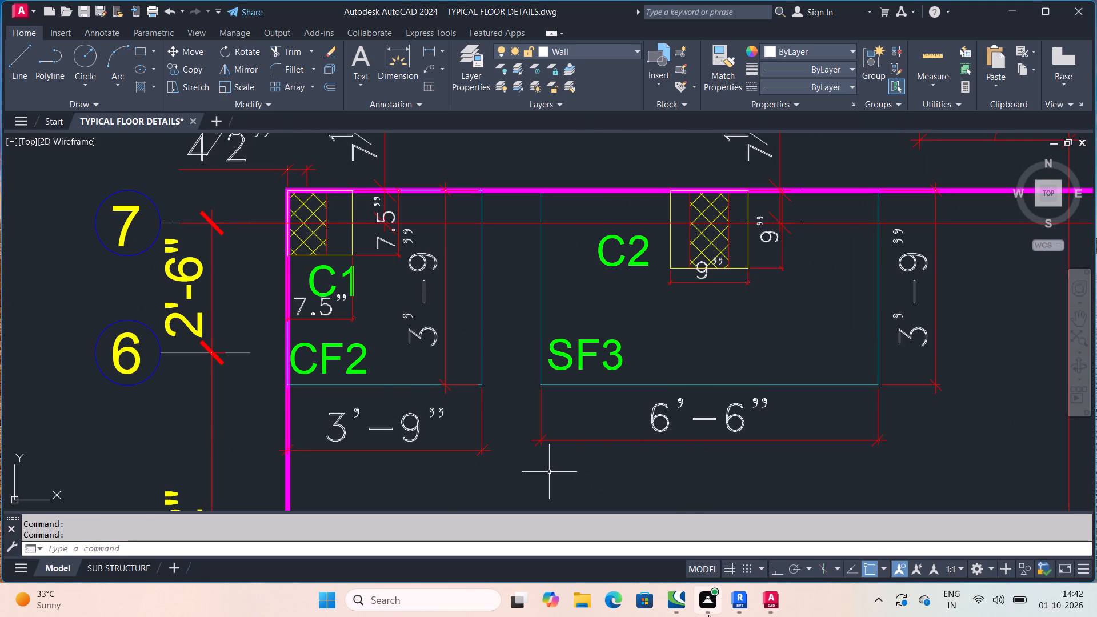
Switch to Revit and start a structural column using the M_Concrete-Square-Column 450 x 450mm type.
left_click(744, 606)
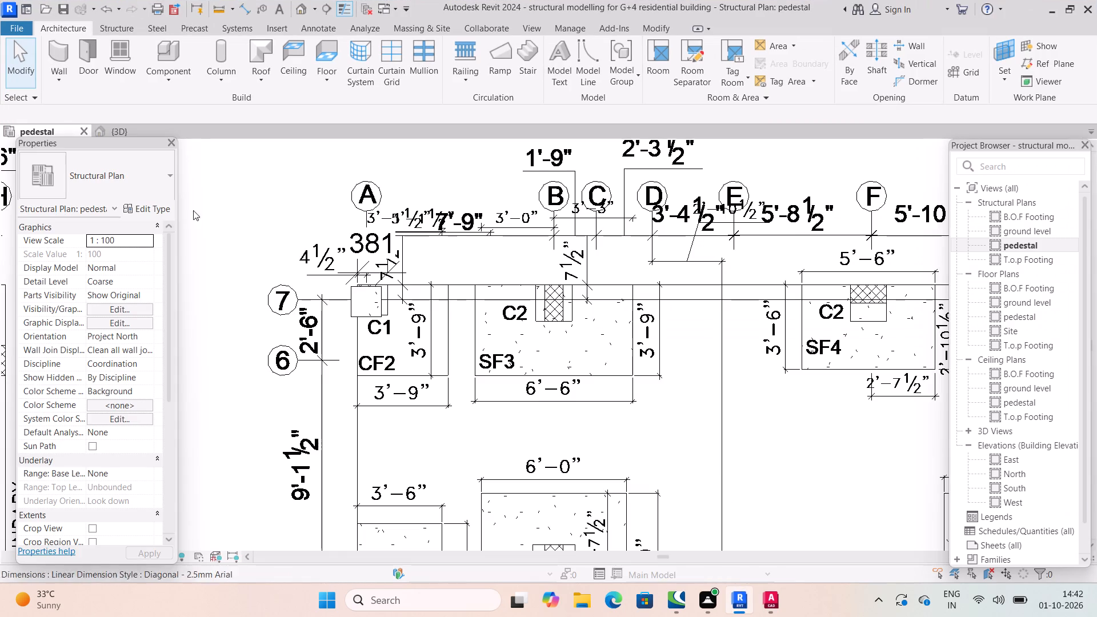
left_click(120, 29)
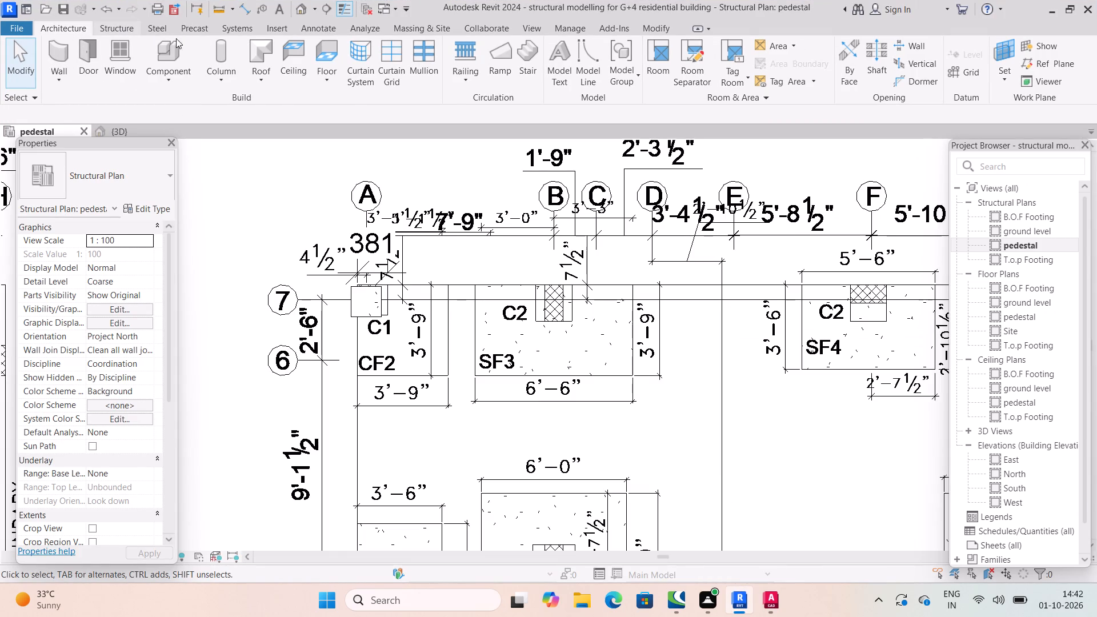
left_click(122, 55)
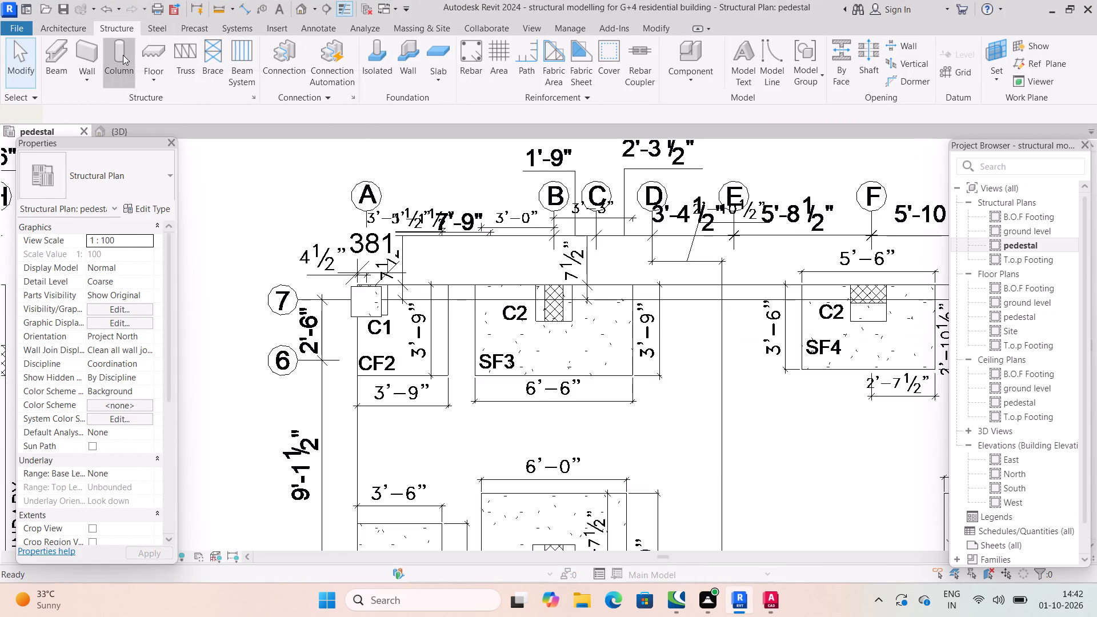
left_click(616, 61)
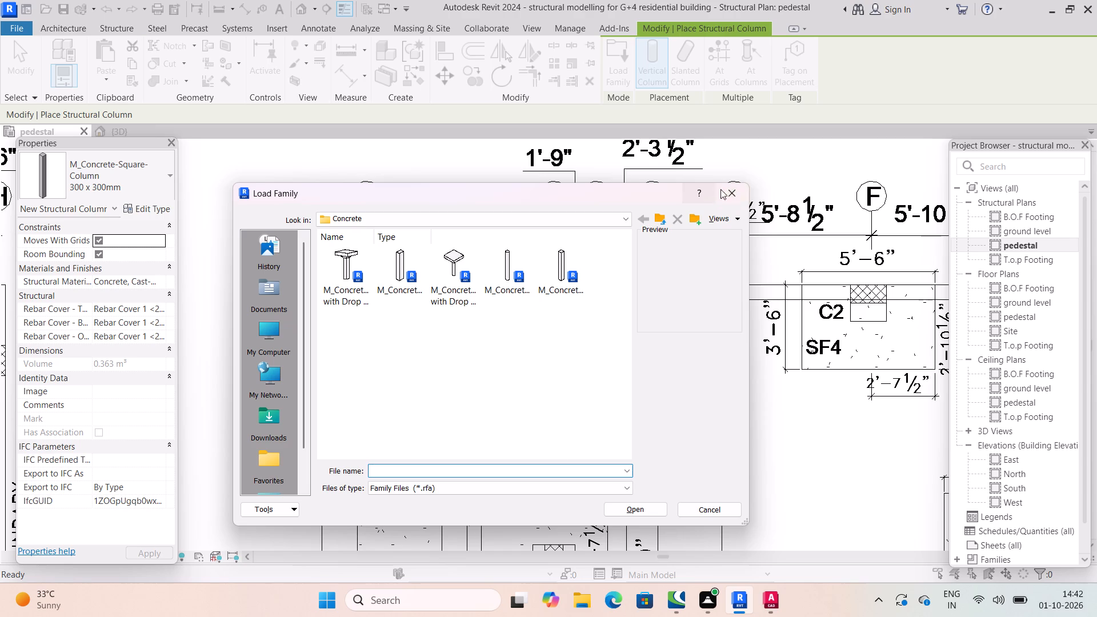
left_click(732, 193)
left_click(115, 181)
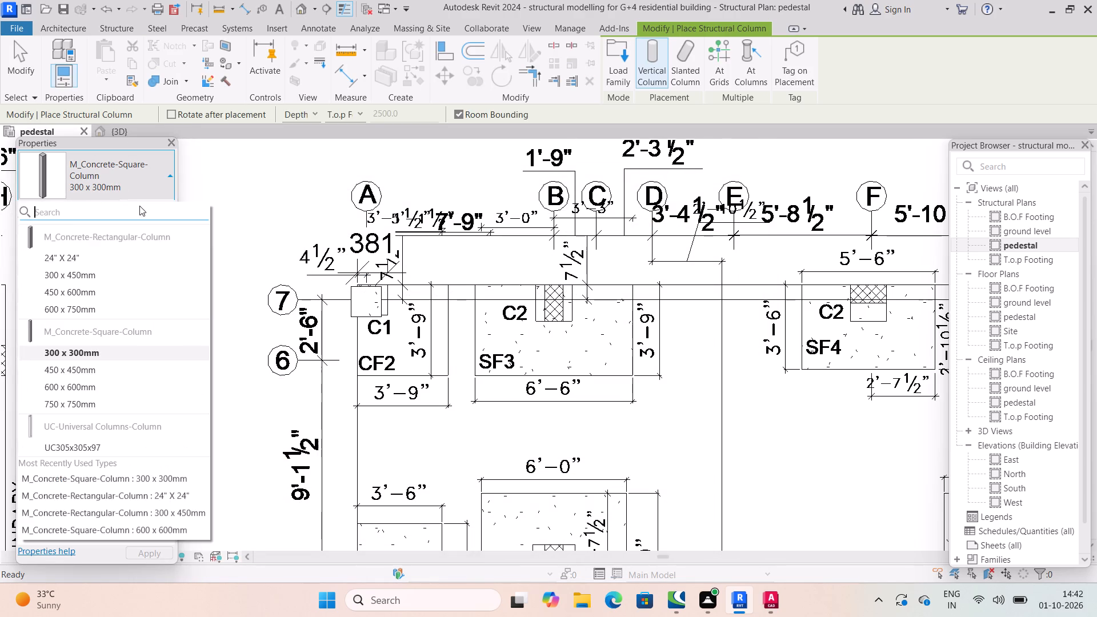
left_click(142, 182)
left_click(142, 187)
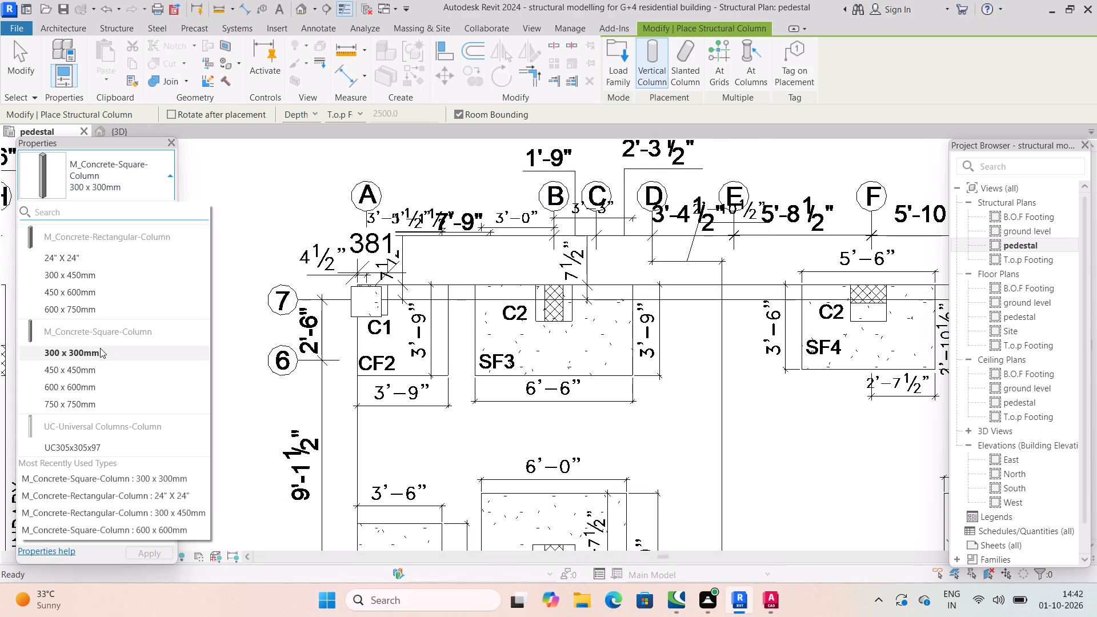
left_click(92, 368)
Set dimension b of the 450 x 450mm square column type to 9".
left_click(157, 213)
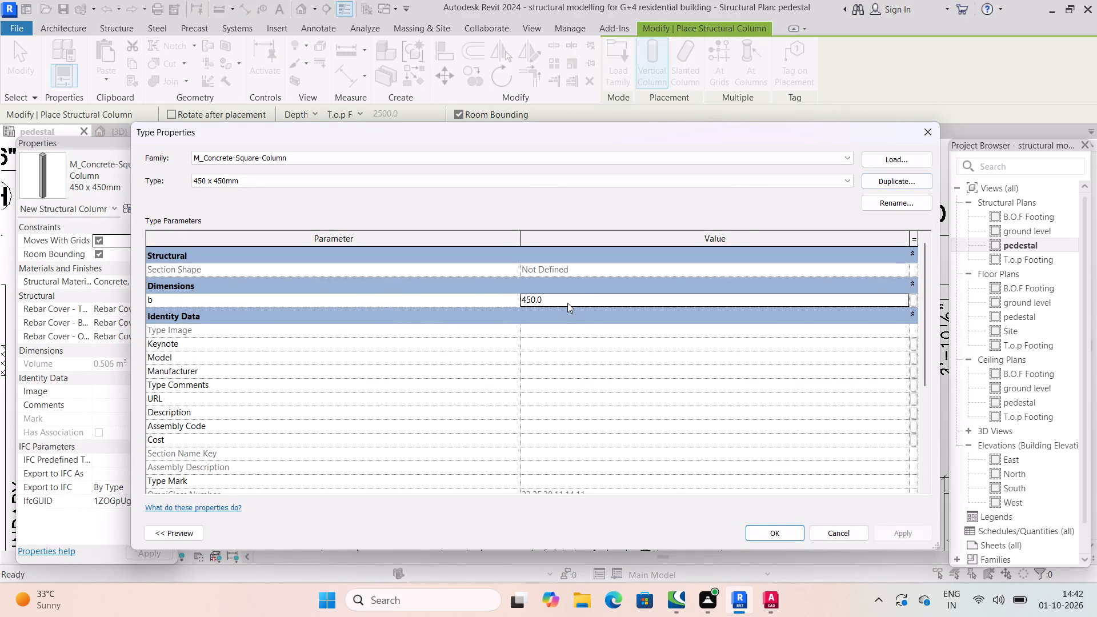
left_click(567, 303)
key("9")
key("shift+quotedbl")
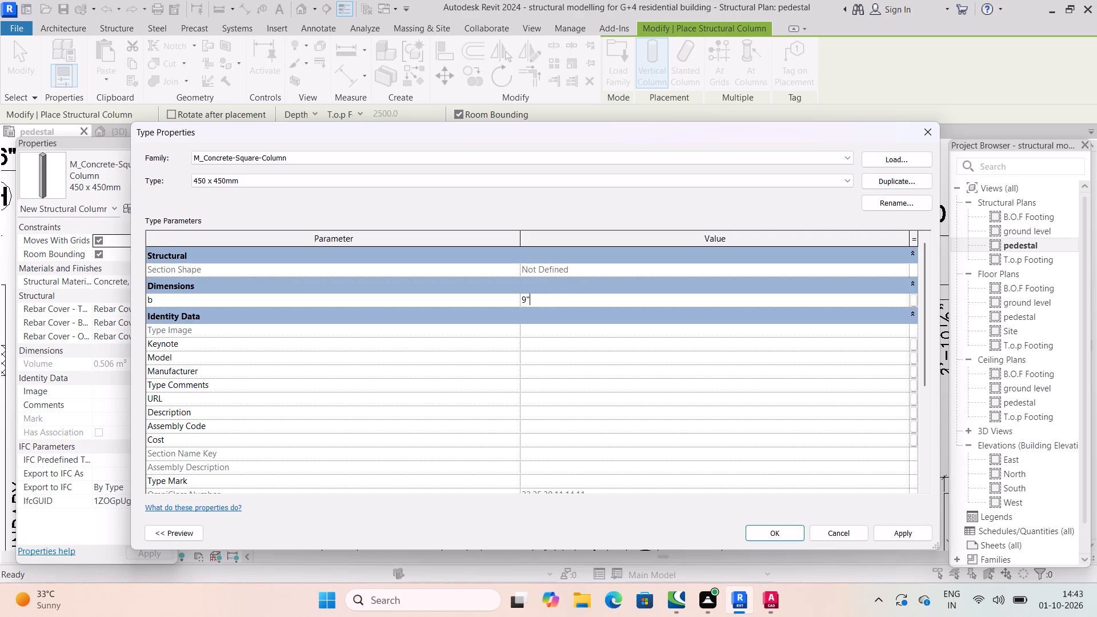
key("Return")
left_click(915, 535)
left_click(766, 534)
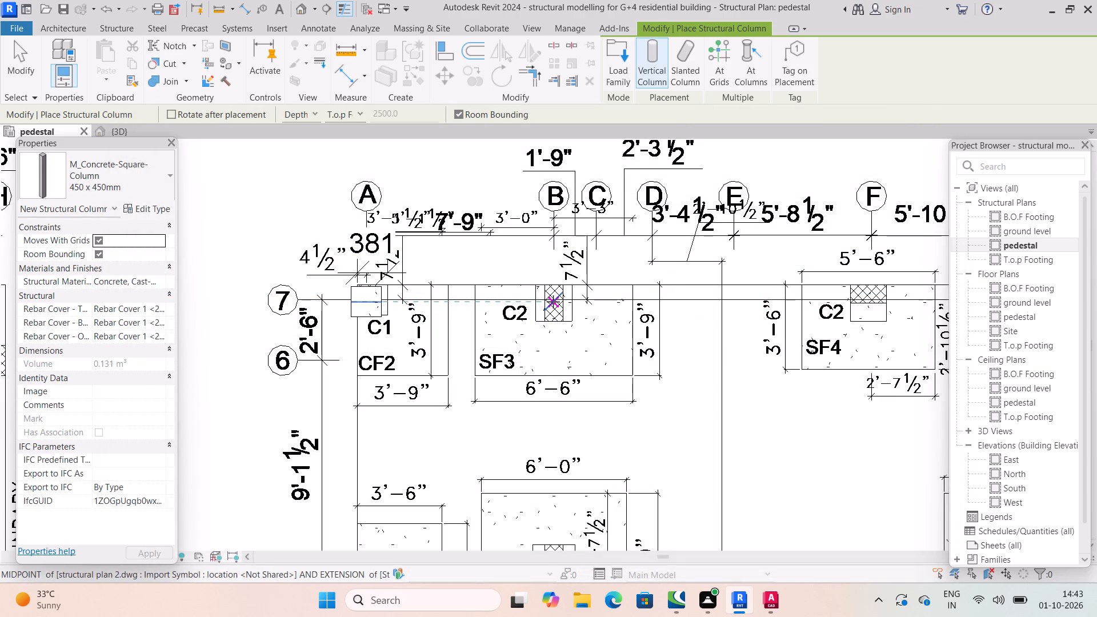
Place the square column on the hatched C2 pedestal of footing SF3, aligned with the C1 column's centre, and check it in 3D.
scroll(553, 302, "up", 3)
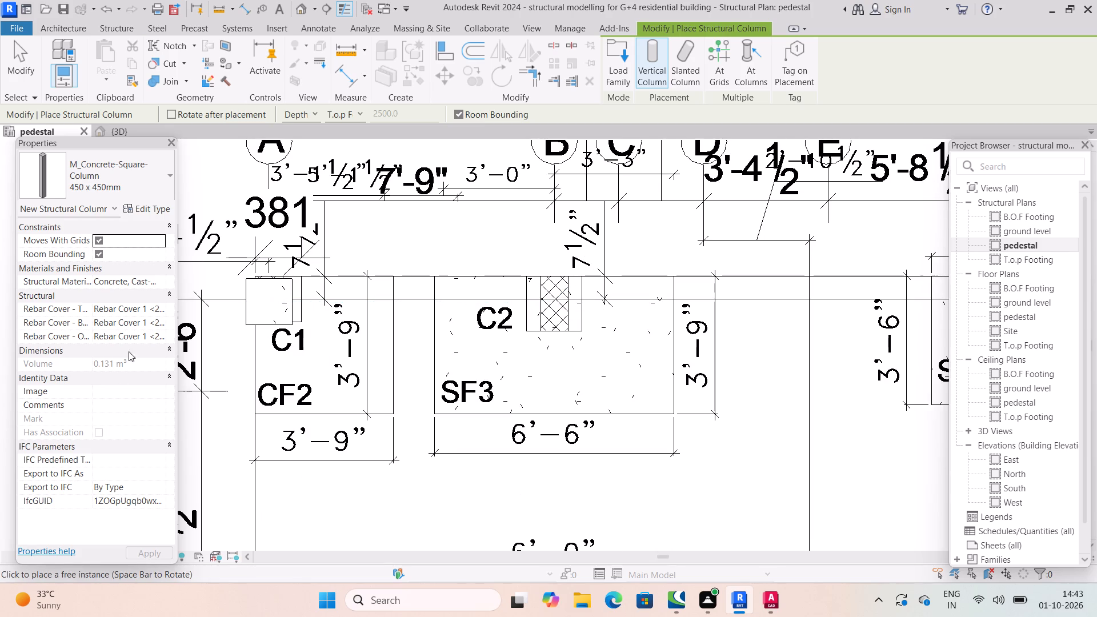
scroll(91, 253, "up", 4)
scroll(556, 300, "up", 3)
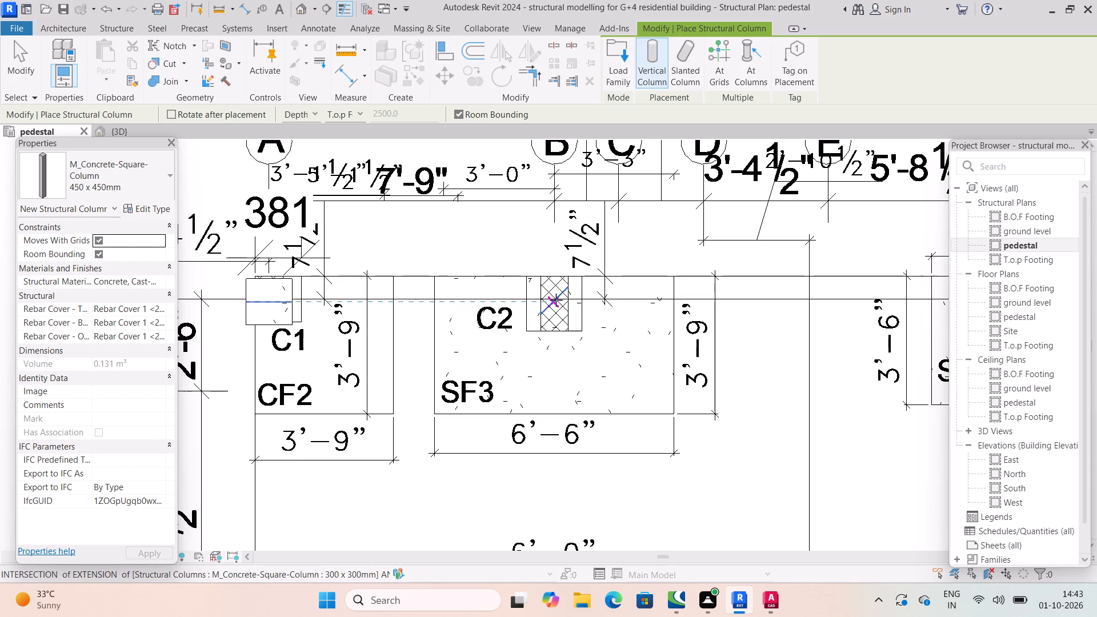
scroll(556, 300, "up", 2)
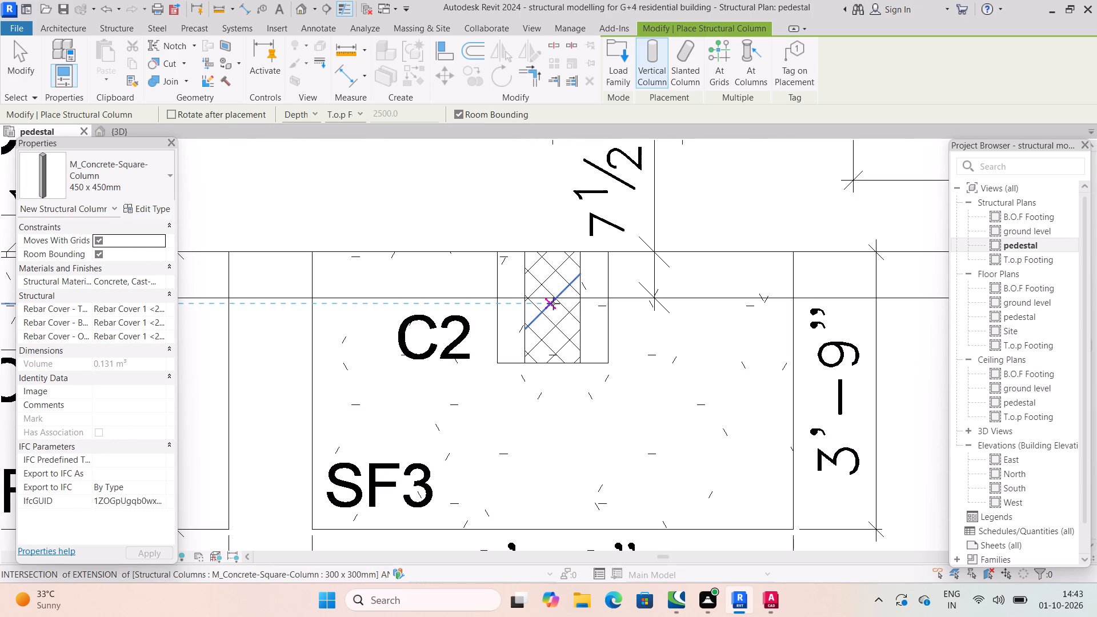
left_click(553, 303)
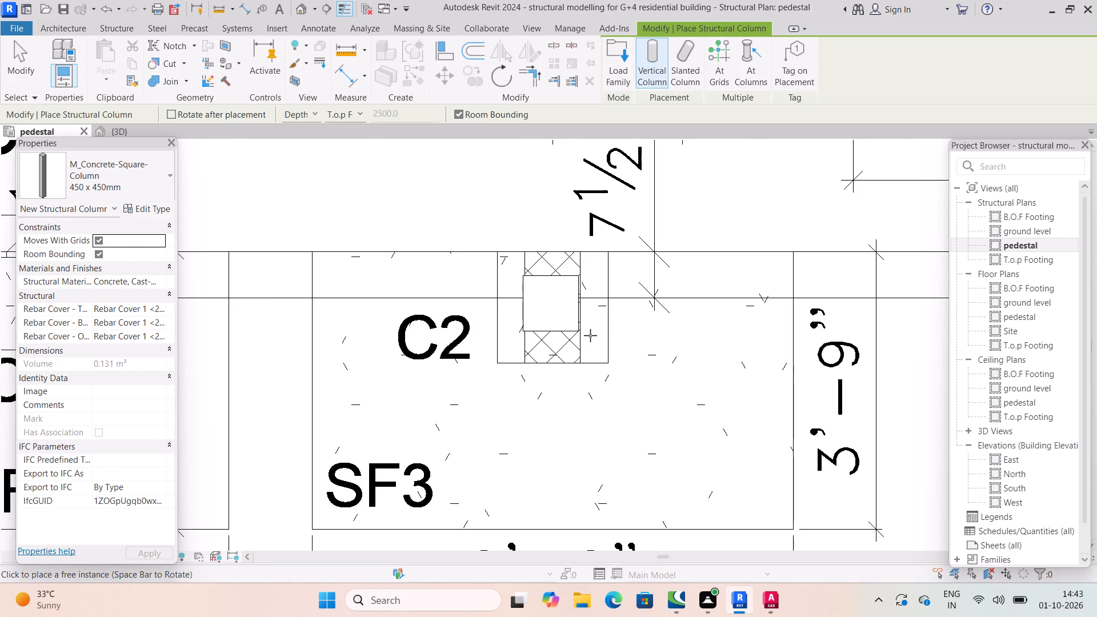
middle_click_drag(590, 336, 589, 351, "shift")
scroll(547, 311, "up", 3)
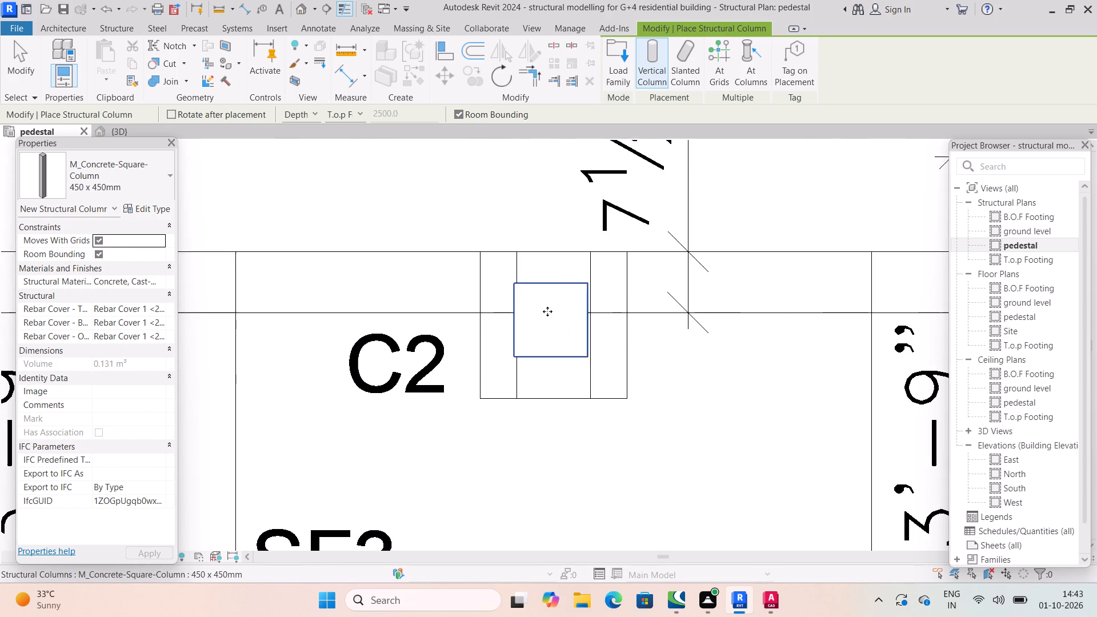
scroll(555, 314, "down", 8)
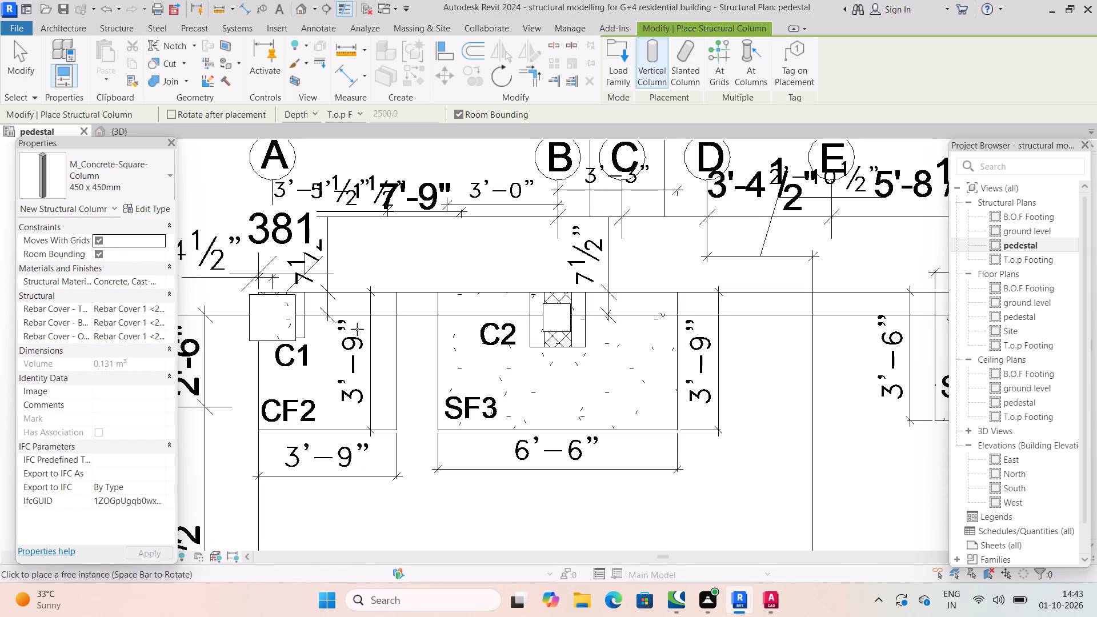
scroll(306, 308, "up", 2)
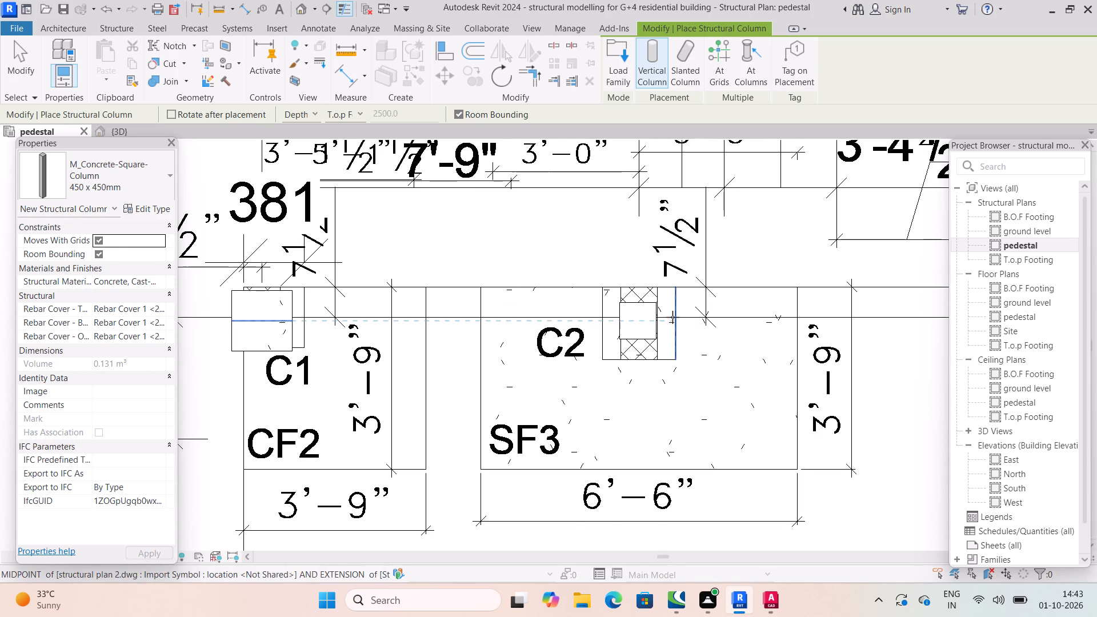
scroll(666, 315, "up", 1)
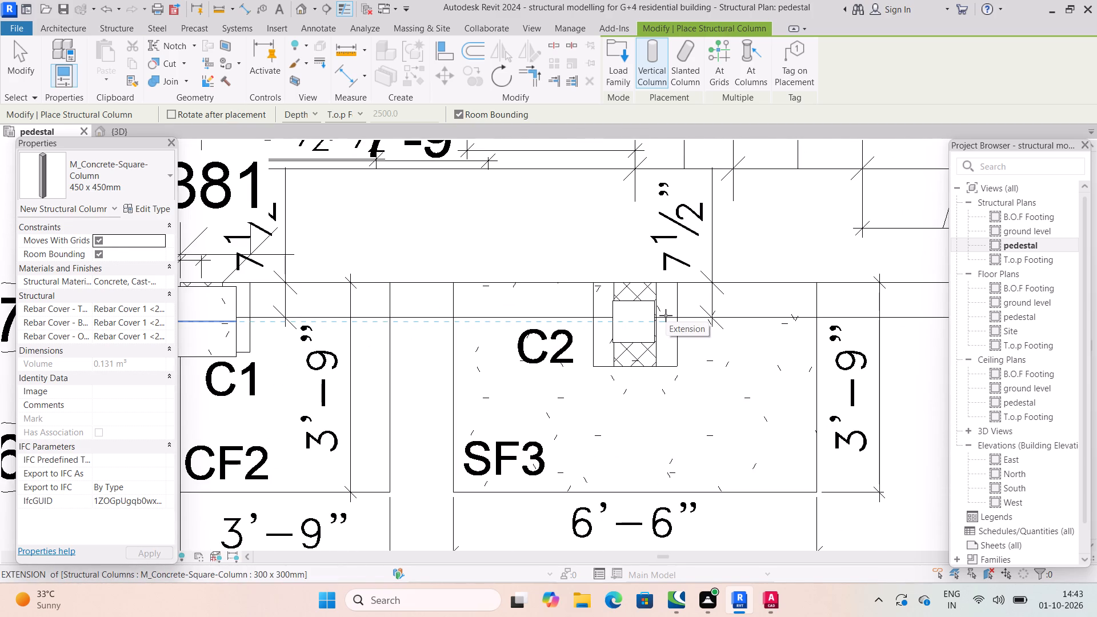
key("Escape")
scroll(619, 310, "up", 1)
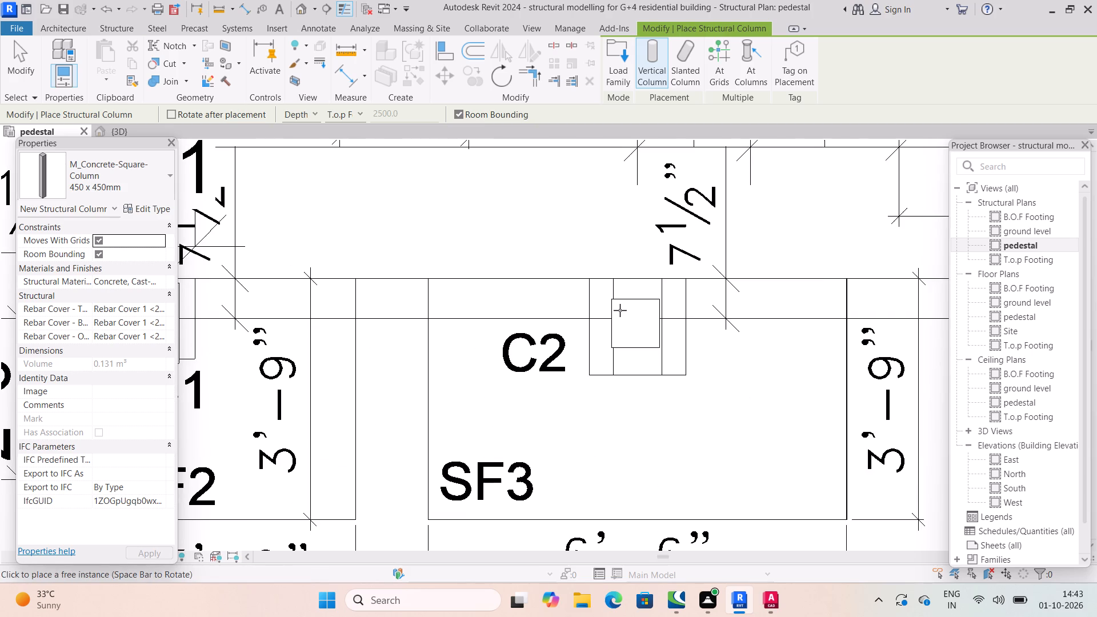
left_click(131, 127)
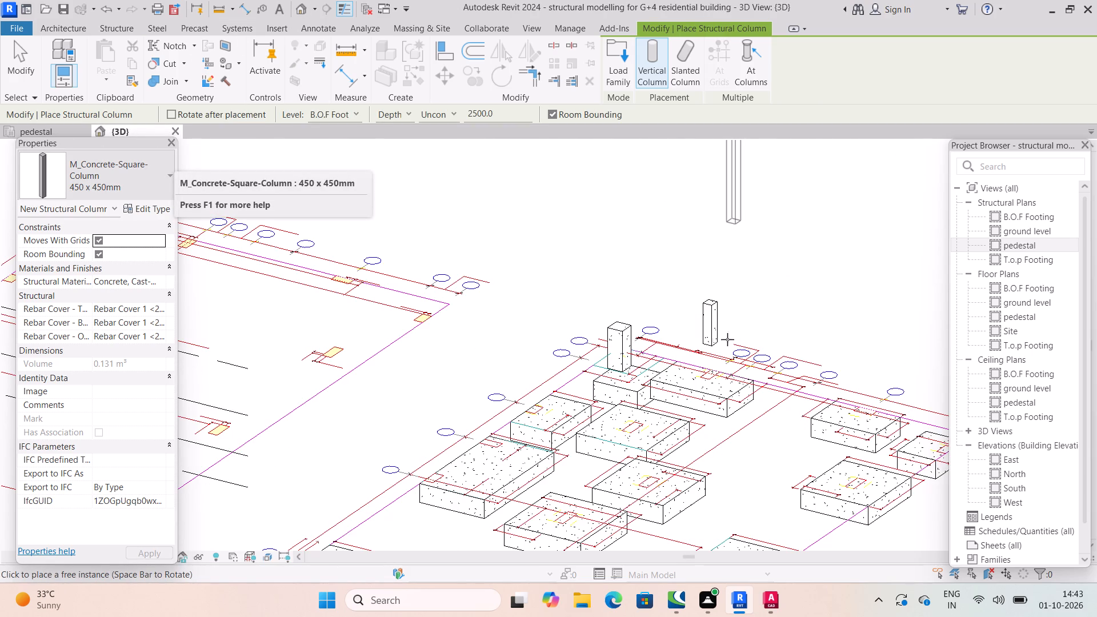
left_click(49, 133)
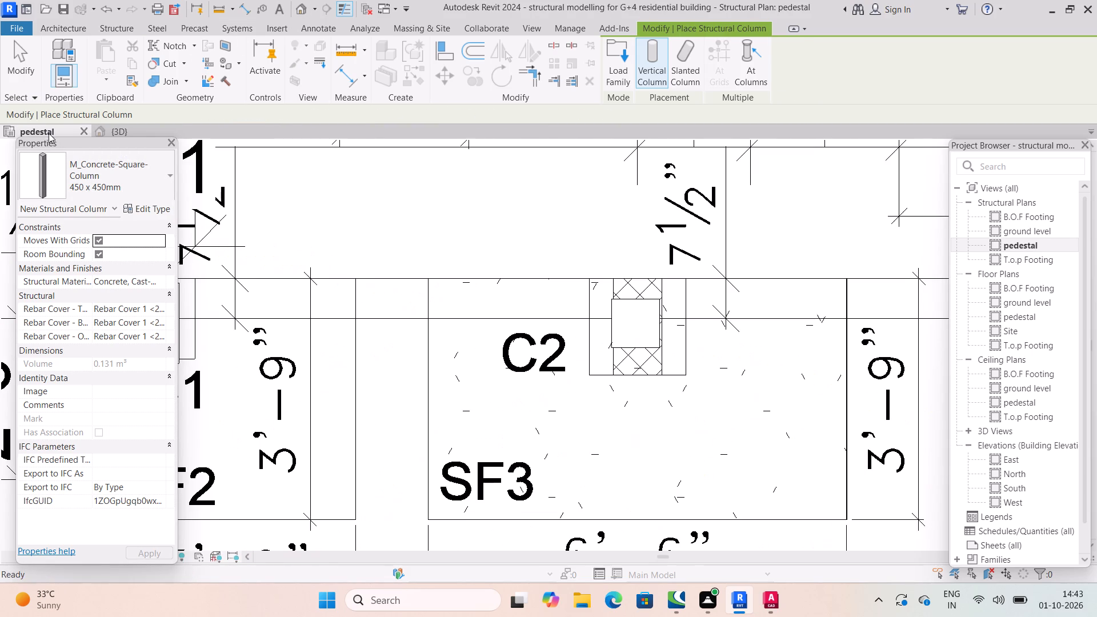
key("Escape")
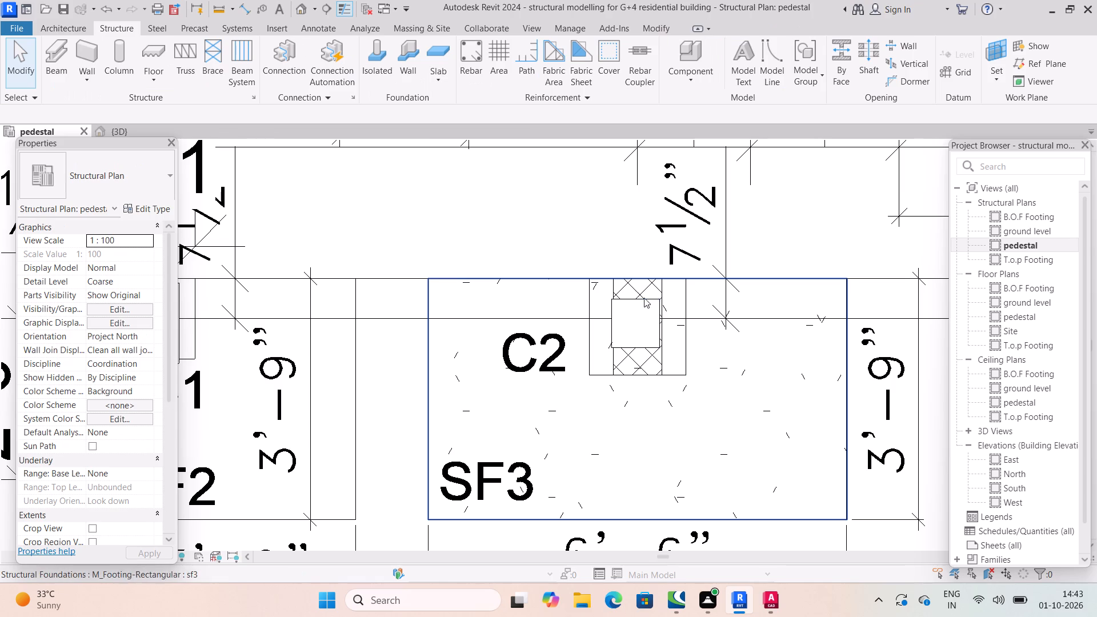
Set dimension b of the C2 column's 450 x 450mm type to 18".
left_click(647, 301)
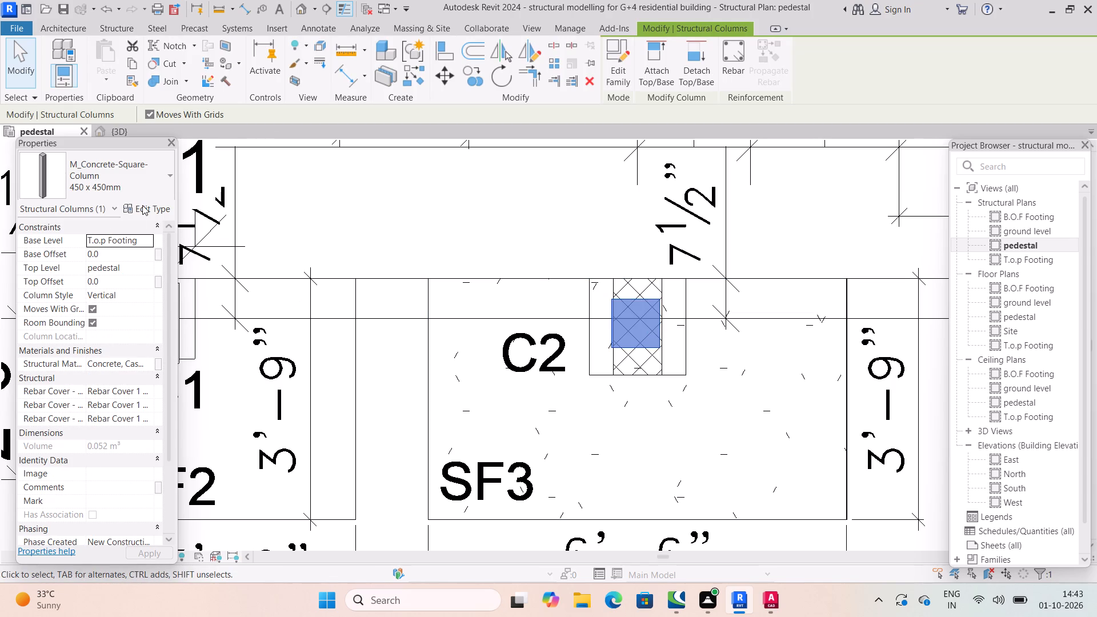
left_click(142, 205)
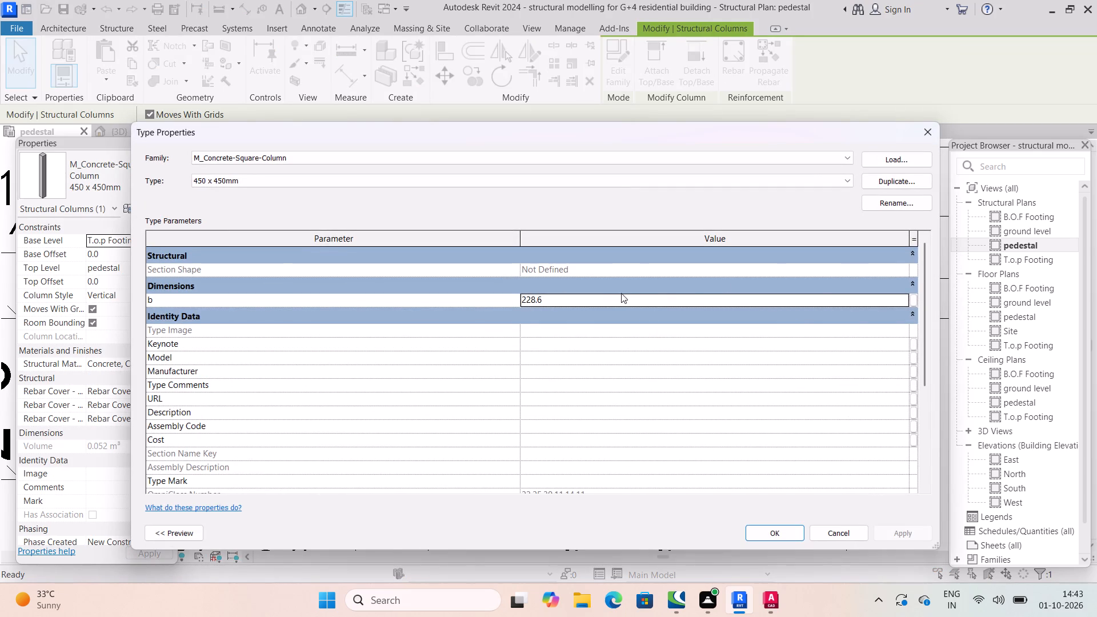
left_click(610, 299)
type("9\"")
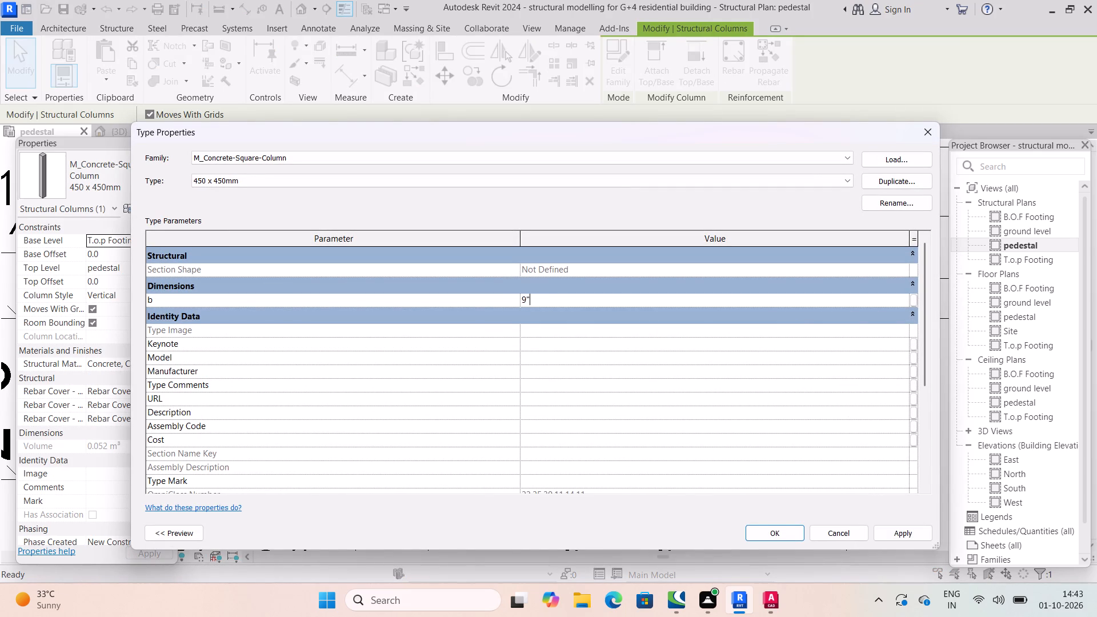
key("BackSpace")
key("BackSpace")
type("18")
key("shift+quotedbl")
key("Return")
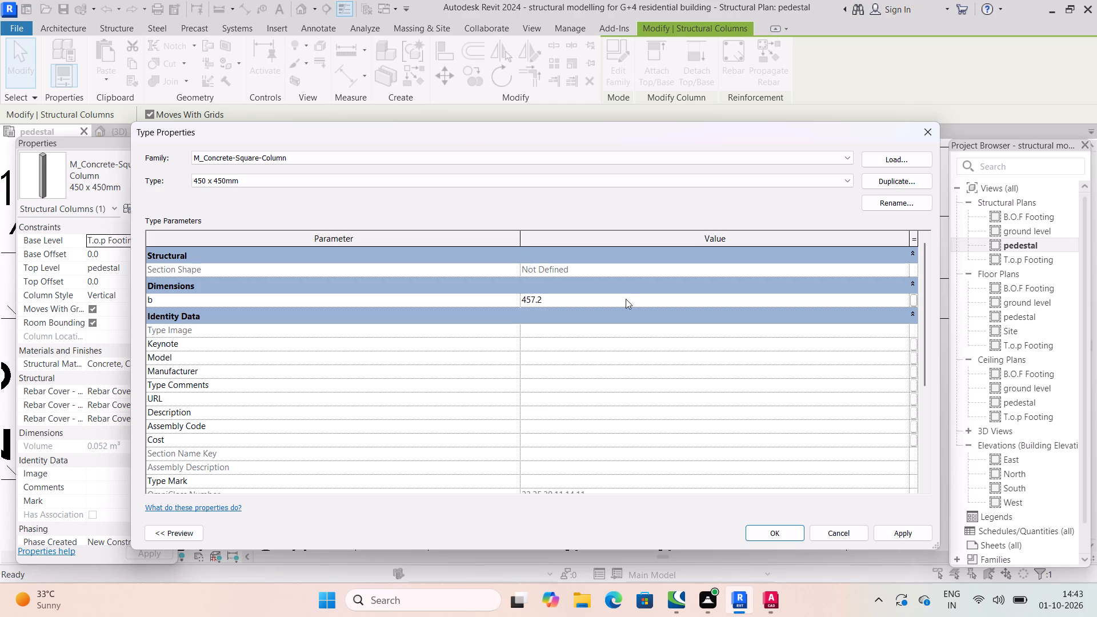
Duplicate the C2 column's 450 x 450mm type and rename the copy 18".
left_click(897, 178)
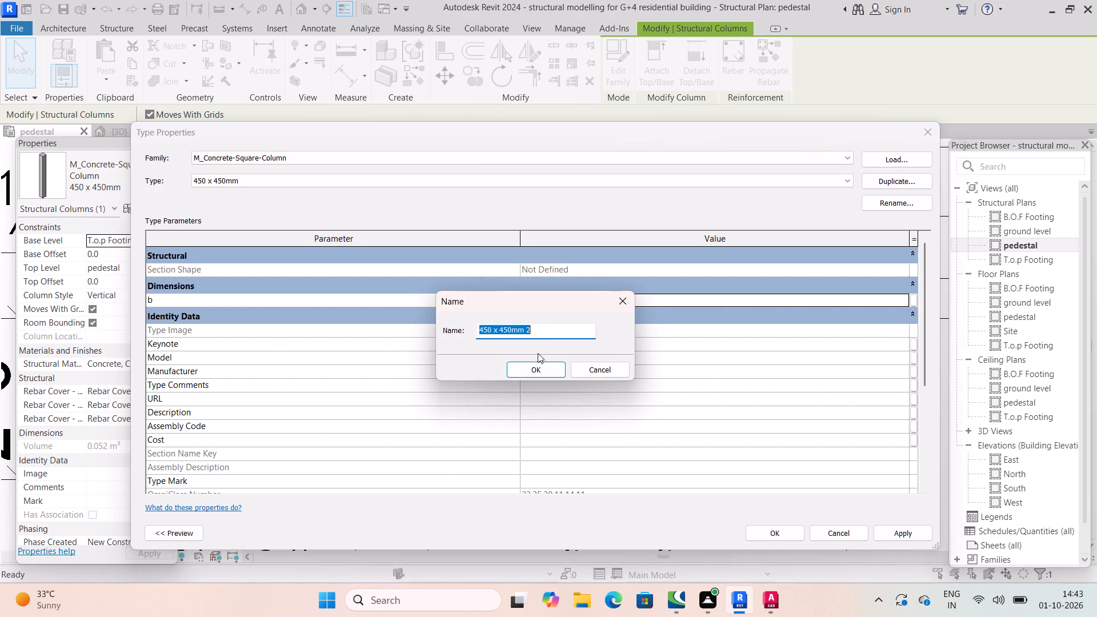
left_click(541, 366)
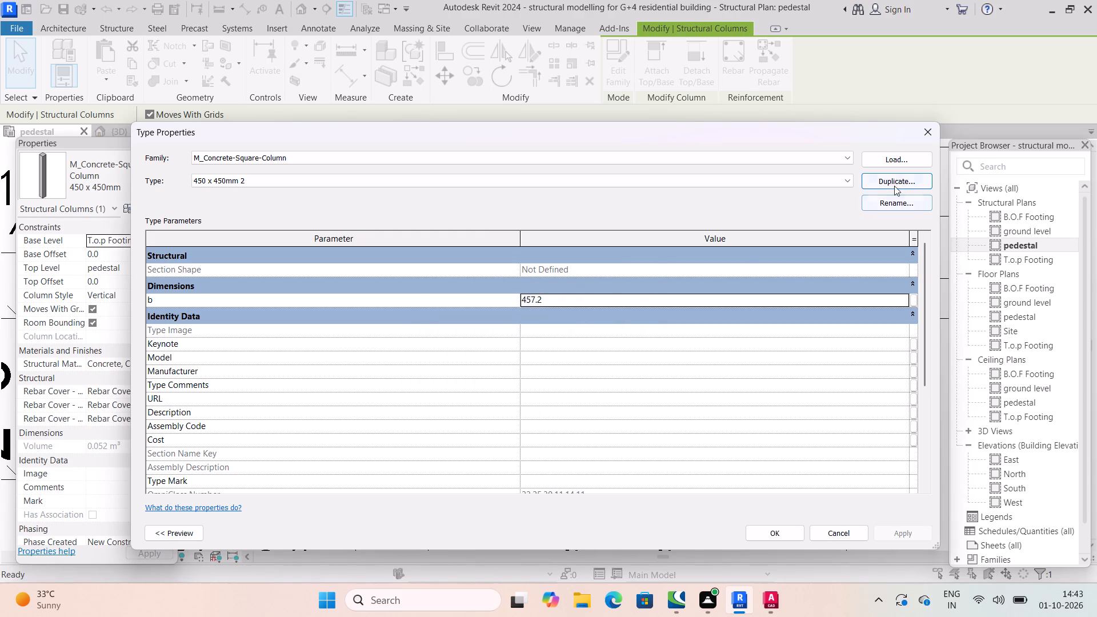
left_click(896, 182)
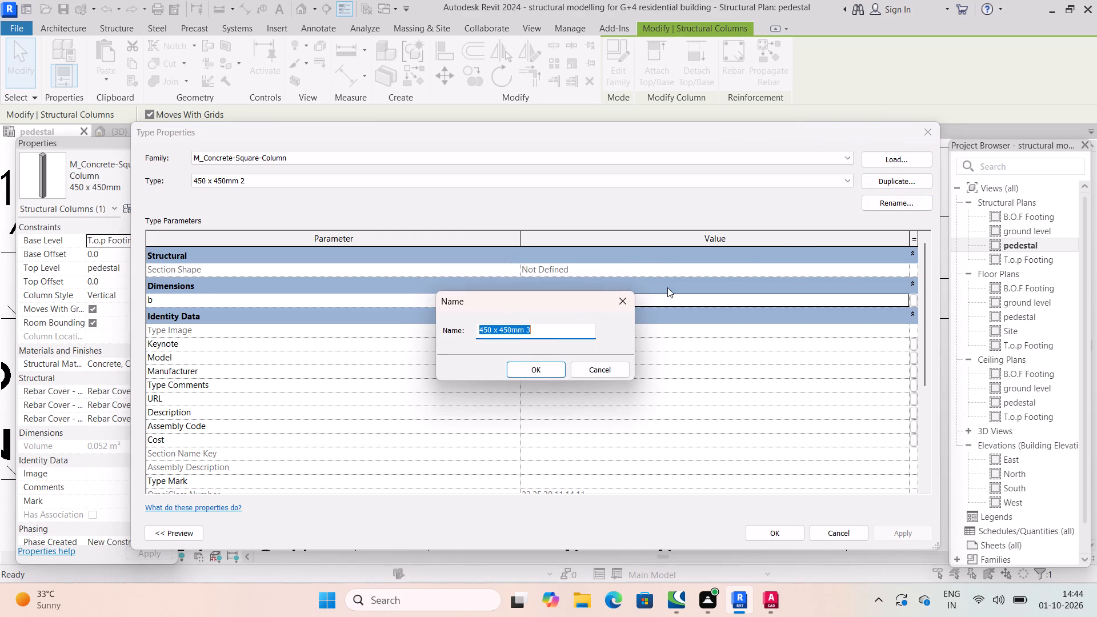
left_click(822, 178)
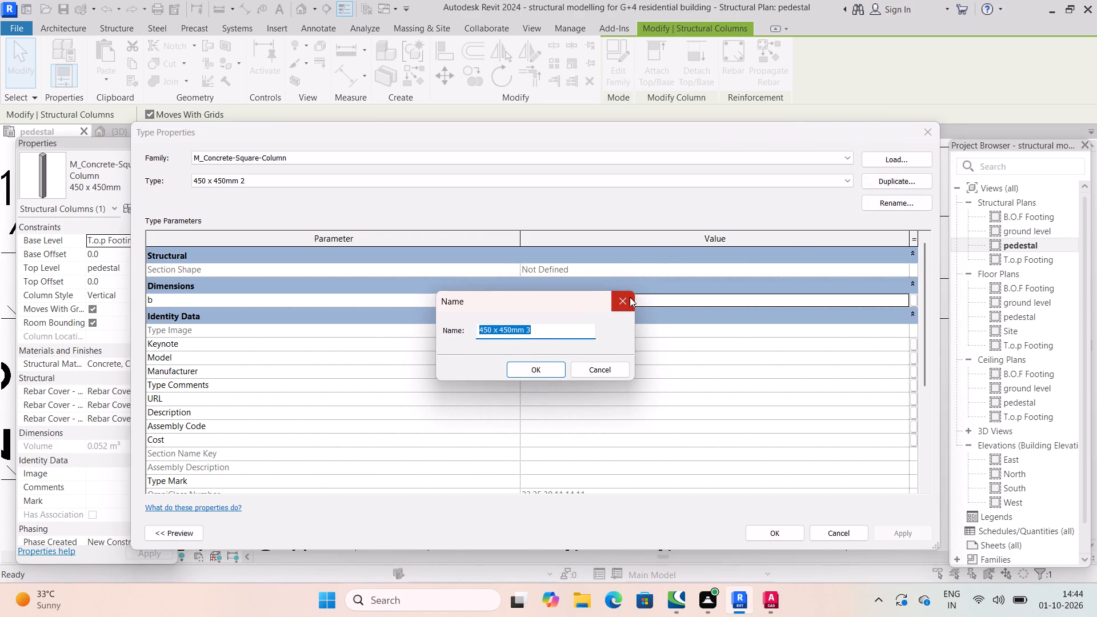
left_click(630, 297)
left_click(764, 174)
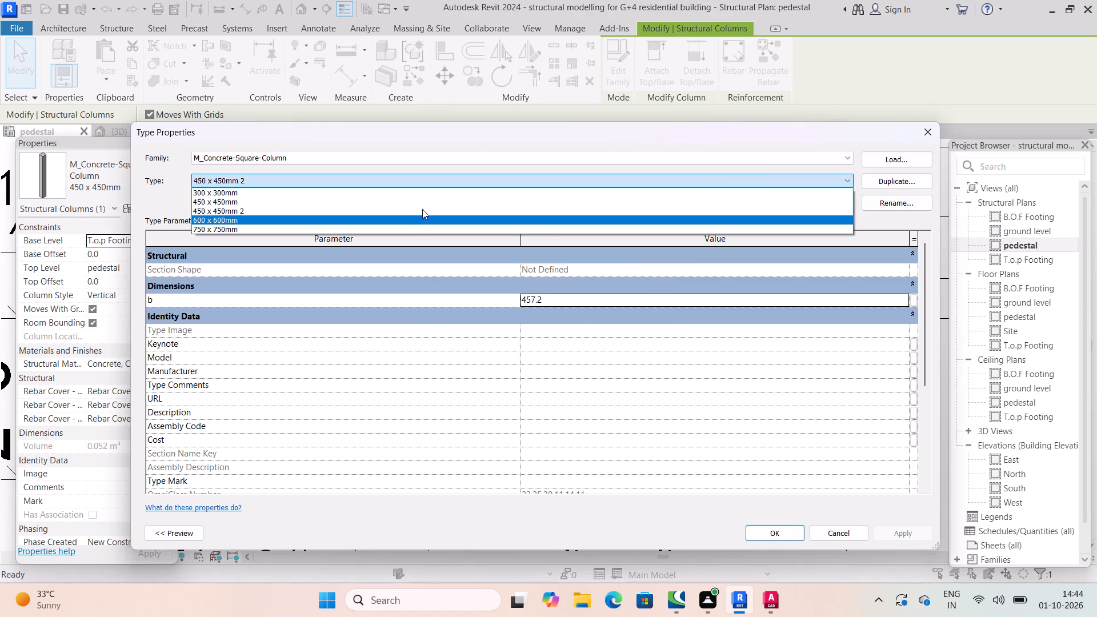
left_click(422, 209)
right_click(422, 209)
right_click(498, 170)
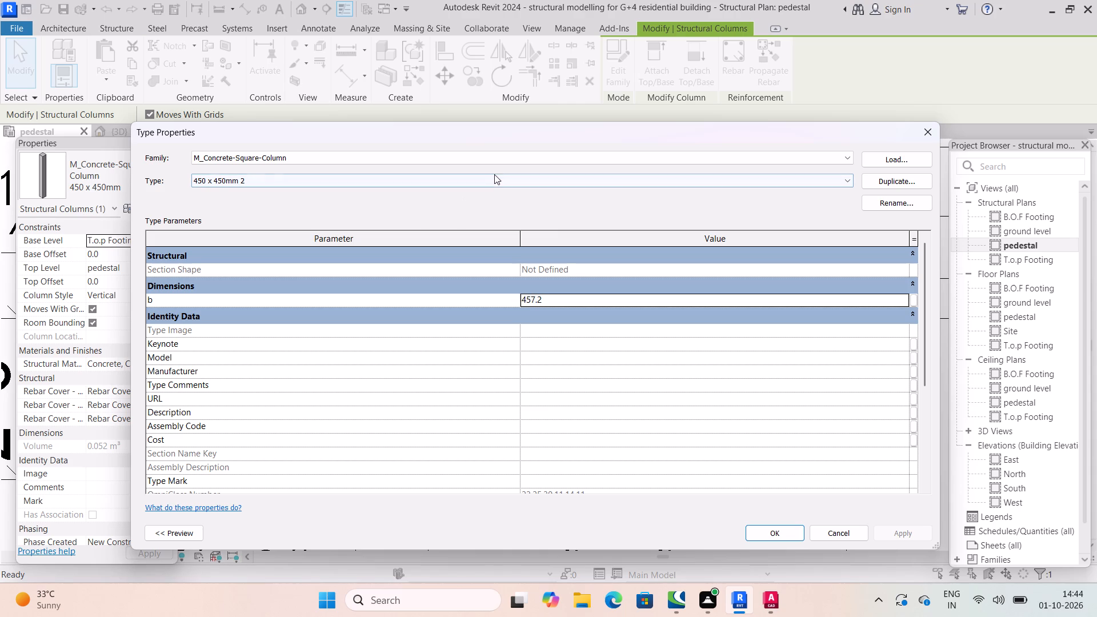
right_click(494, 177)
left_click(908, 197)
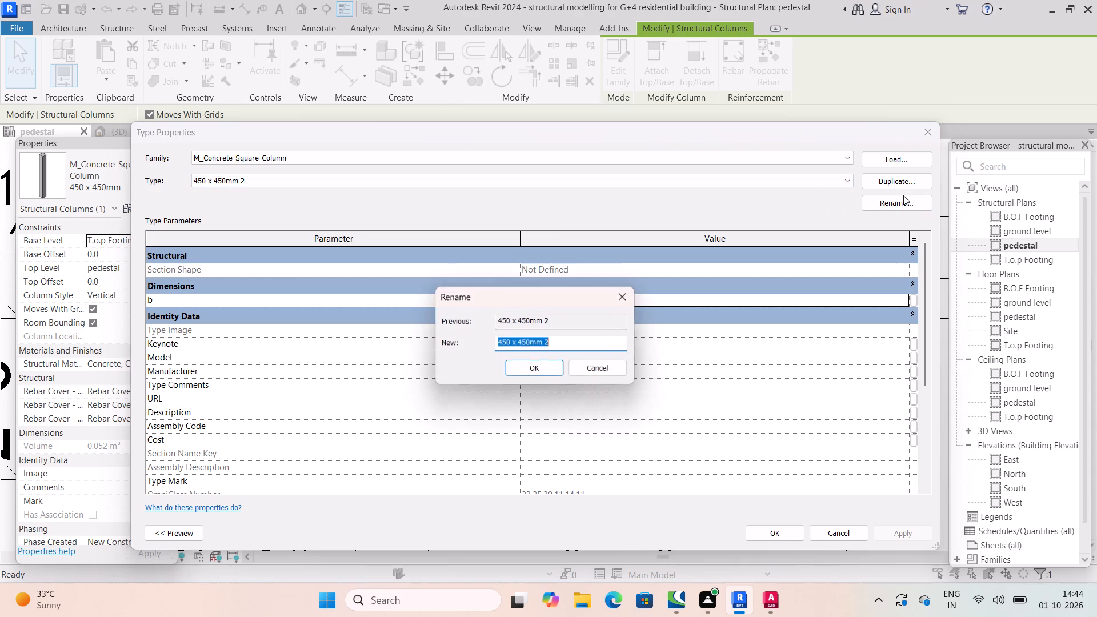
type("18\"")
key("Return")
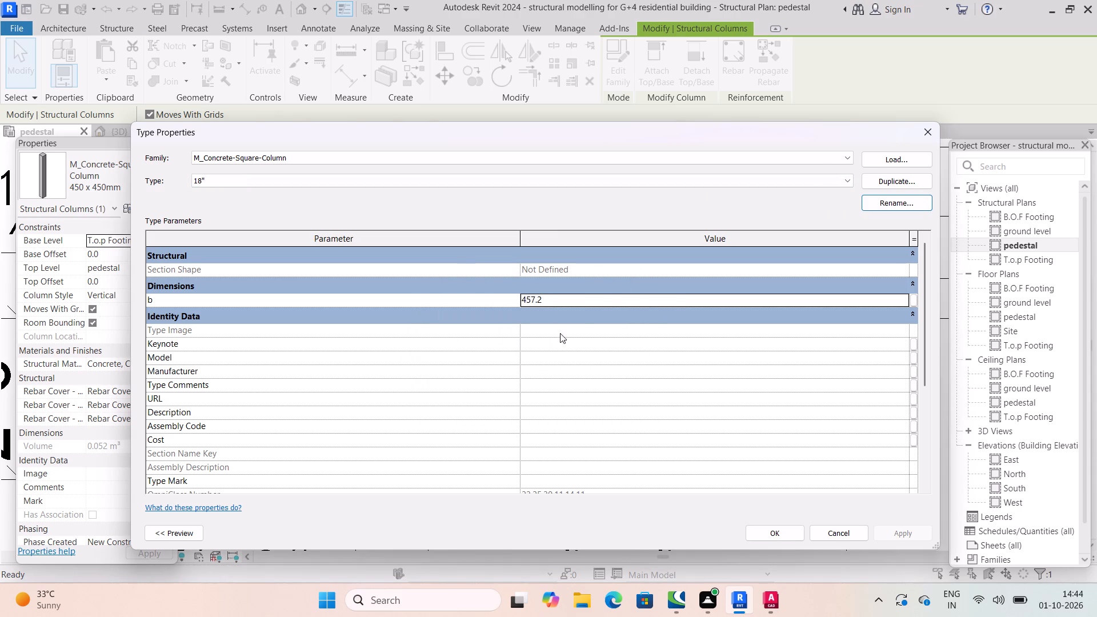
Set dimension b of the 18" square column type to 18" and apply the type to the C2 column on footing SF3.
left_click(578, 298)
type("18\"")
key("Return")
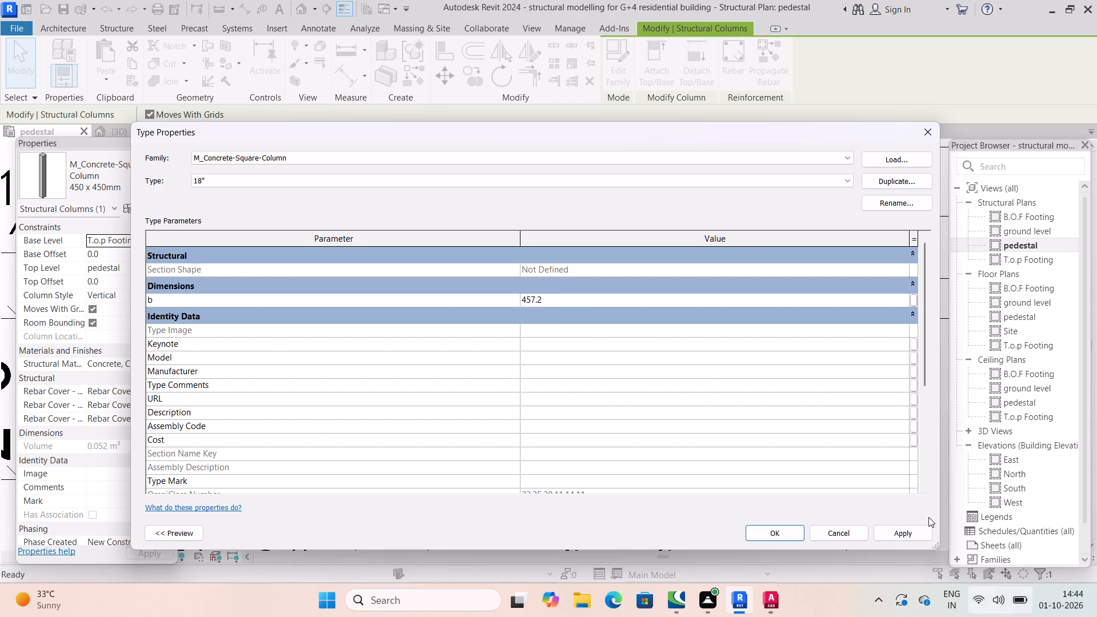
left_click(903, 529)
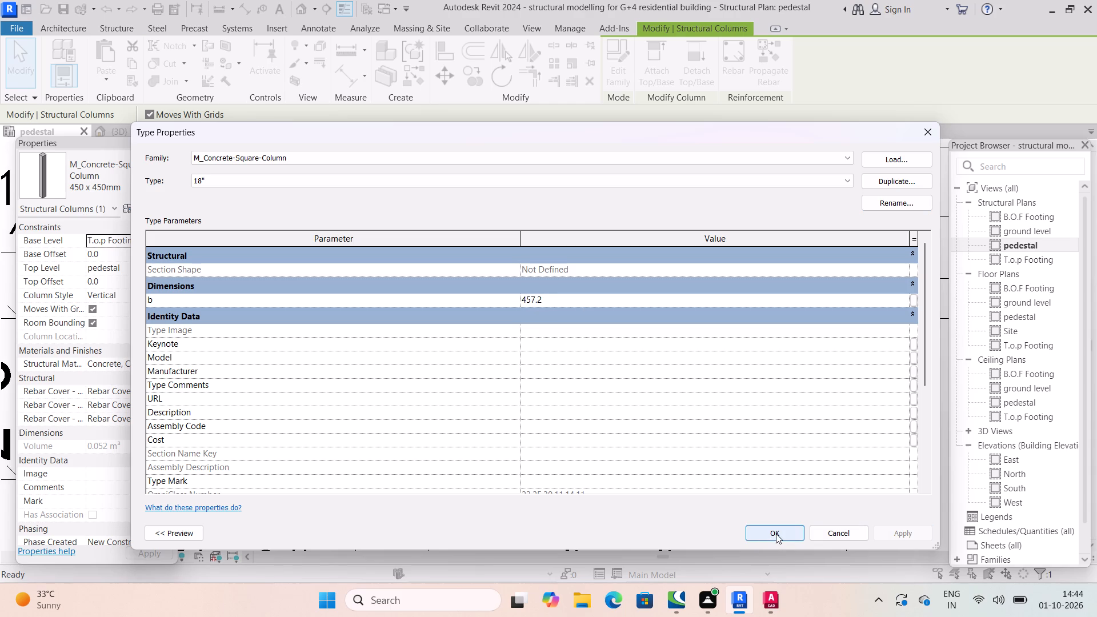
left_click(775, 532)
left_click(698, 383)
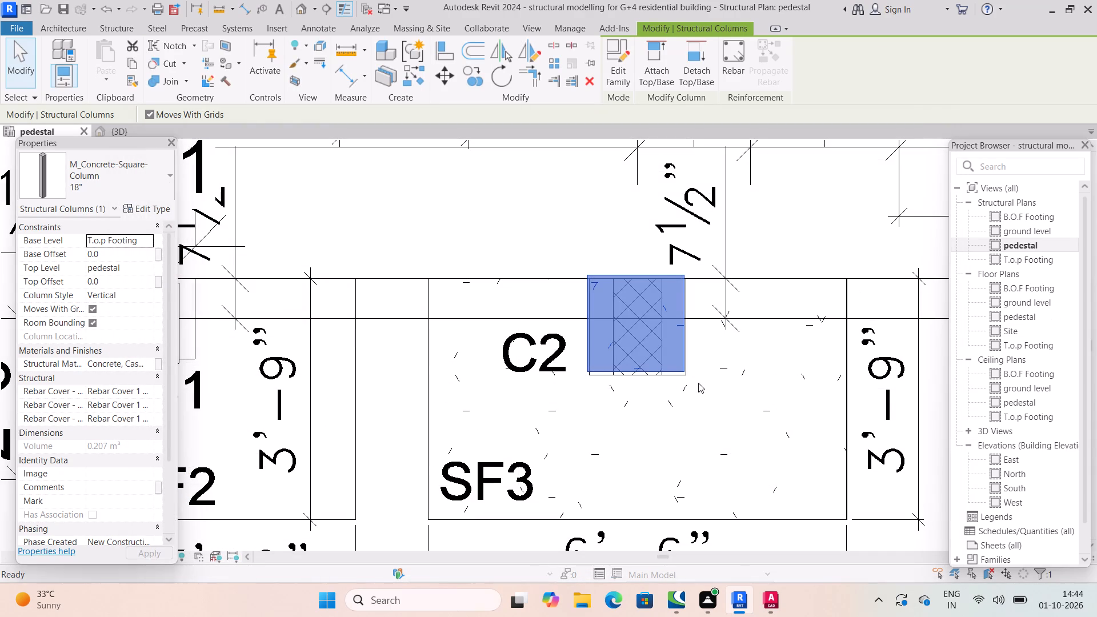
Examine the footings beyond SF3, then switch to AutoCAD and inspect the C2 pedestal on footing SF4 in the footing layout.
scroll(669, 322, "up", 2)
scroll(714, 407, "up", 1)
scroll(706, 407, "down", 5)
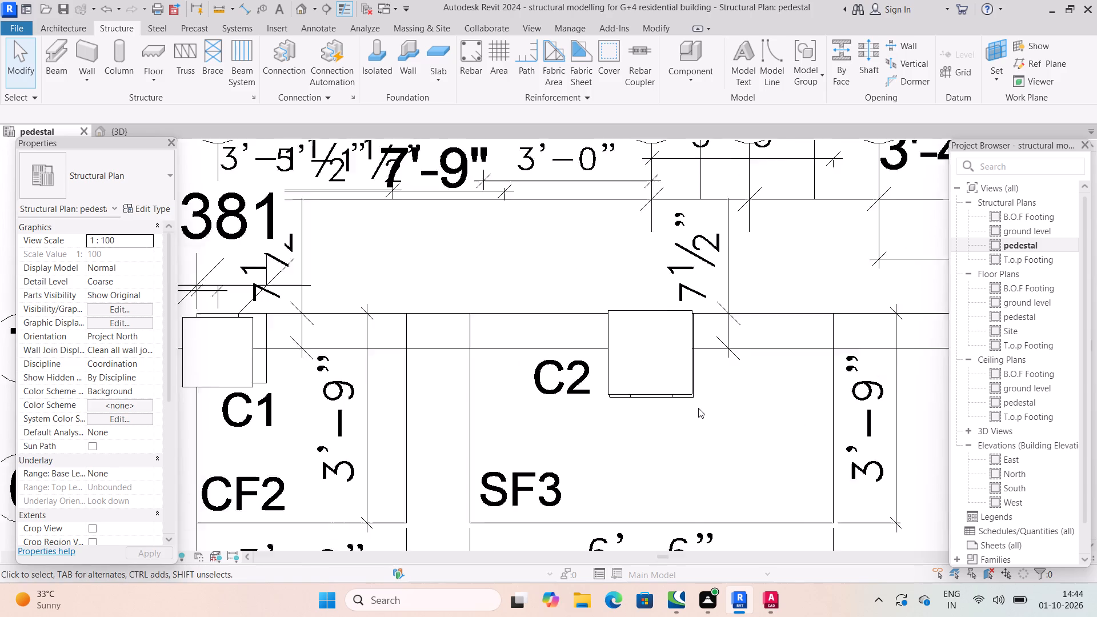
scroll(698, 408, "down", 1)
middle_click_drag(740, 427, 655, 396)
scroll(733, 427, "down", 3)
scroll(649, 390, "up", 1)
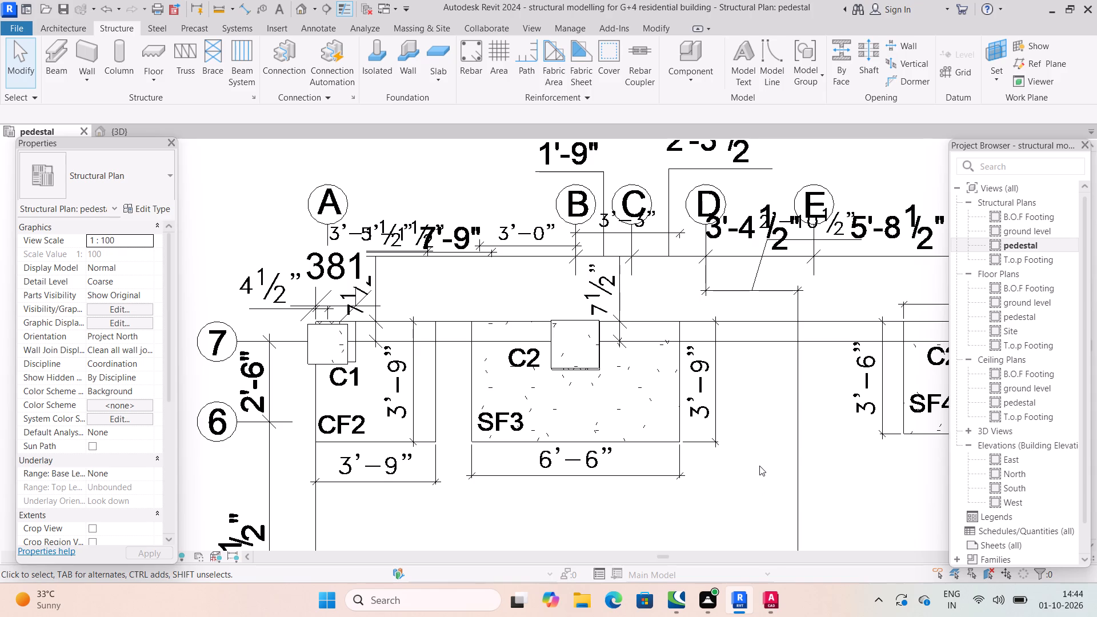
scroll(756, 465, "down", 4)
middle_click_drag(691, 444, 626, 380)
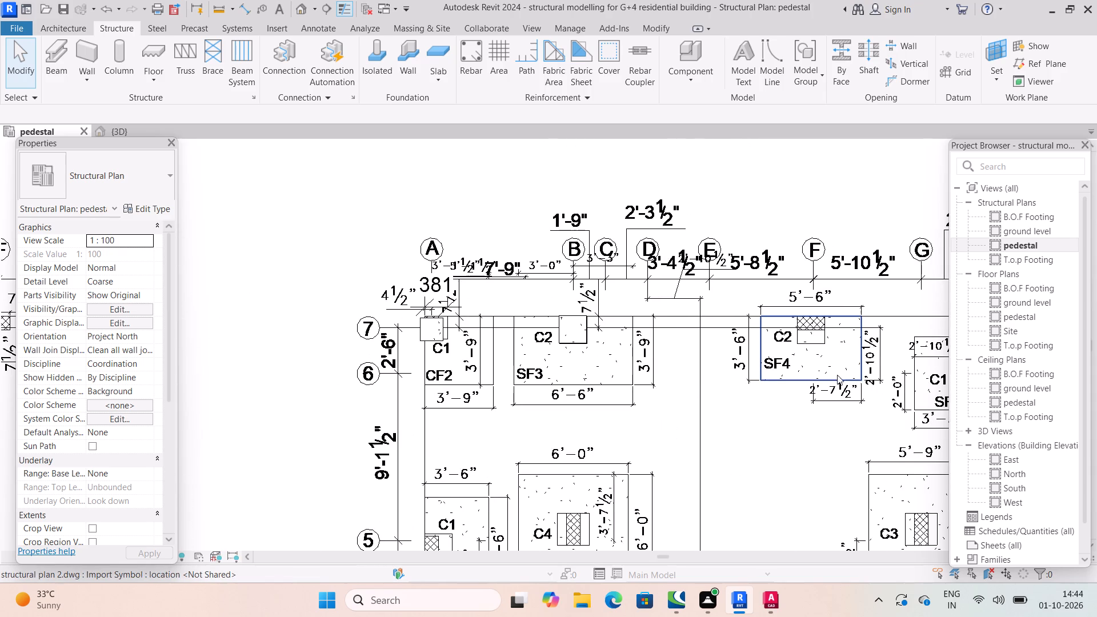
left_click(789, 512)
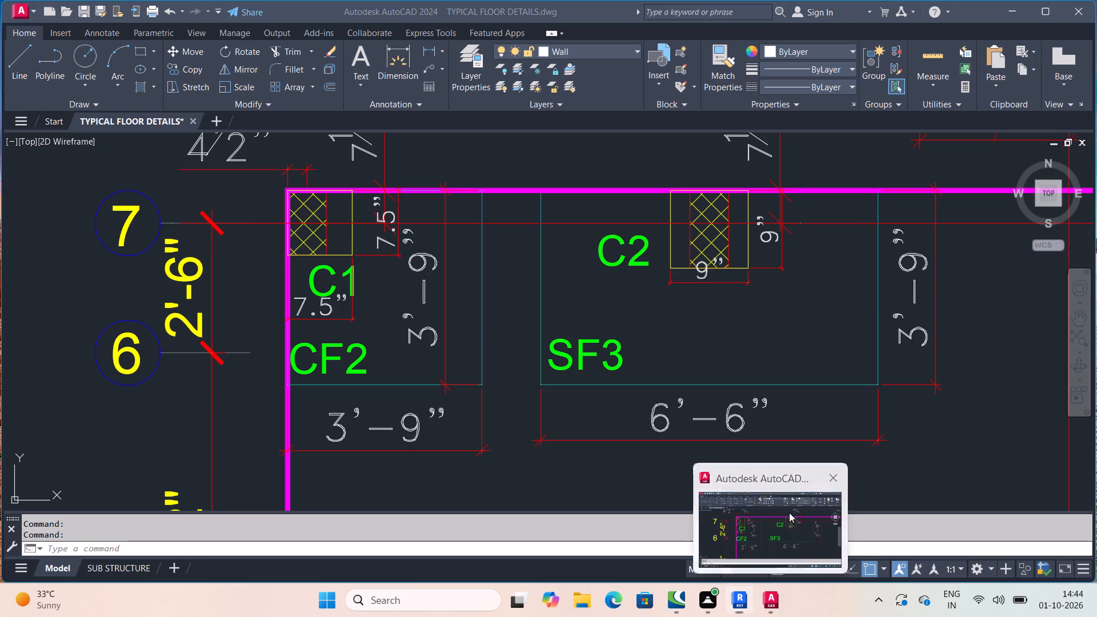
scroll(732, 212, "down", 4)
scroll(875, 234, "up", 3)
middle_click_drag(795, 250, 751, 315)
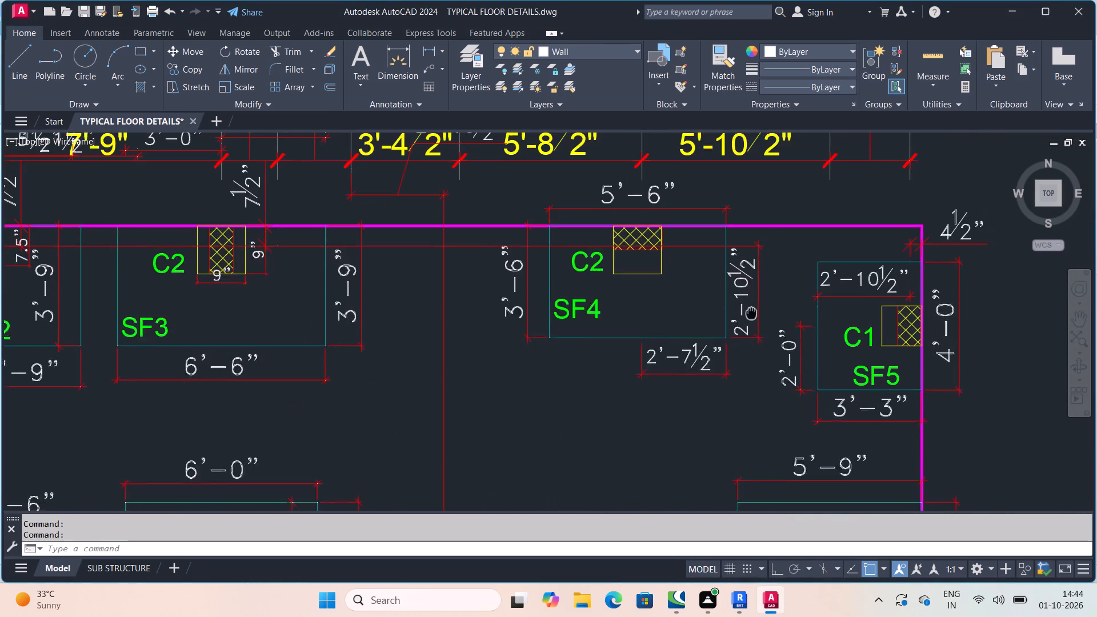
middle_click_drag(751, 315, 751, 327)
scroll(735, 327, "up", 2)
middle_click_drag(715, 312, 752, 367)
scroll(626, 299, "down", 2)
middle_click_drag(635, 307, 670, 330)
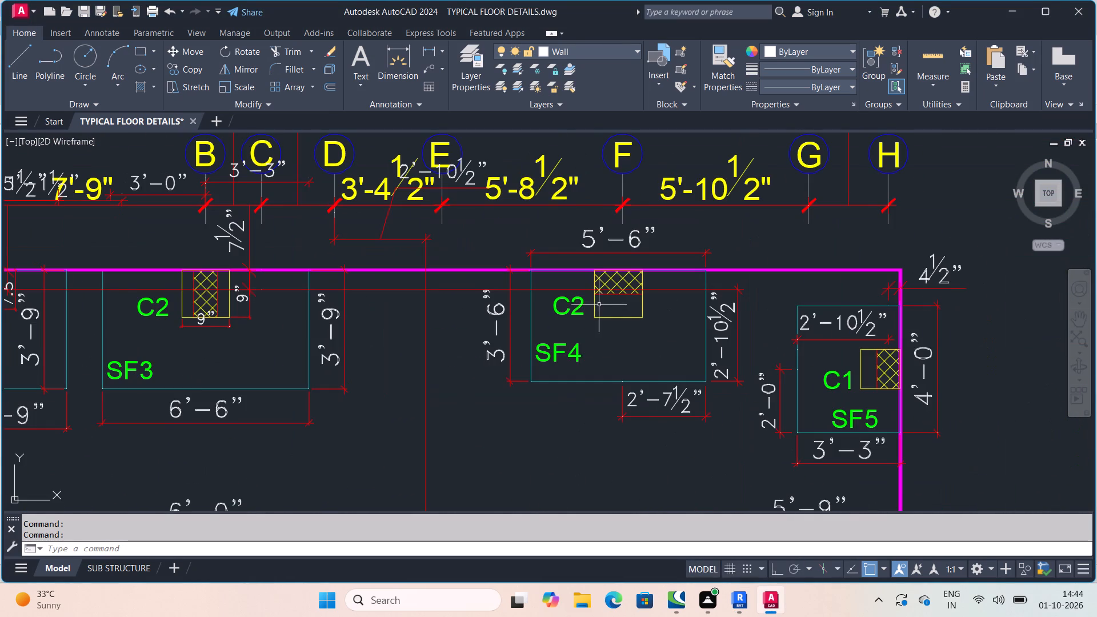
scroll(593, 315, "up", 2)
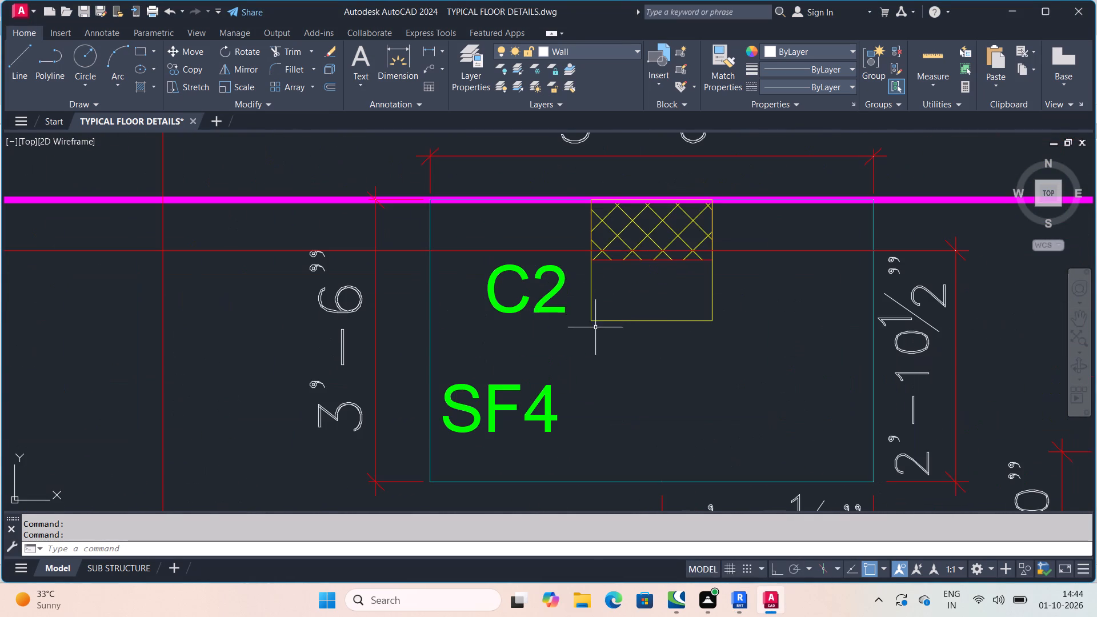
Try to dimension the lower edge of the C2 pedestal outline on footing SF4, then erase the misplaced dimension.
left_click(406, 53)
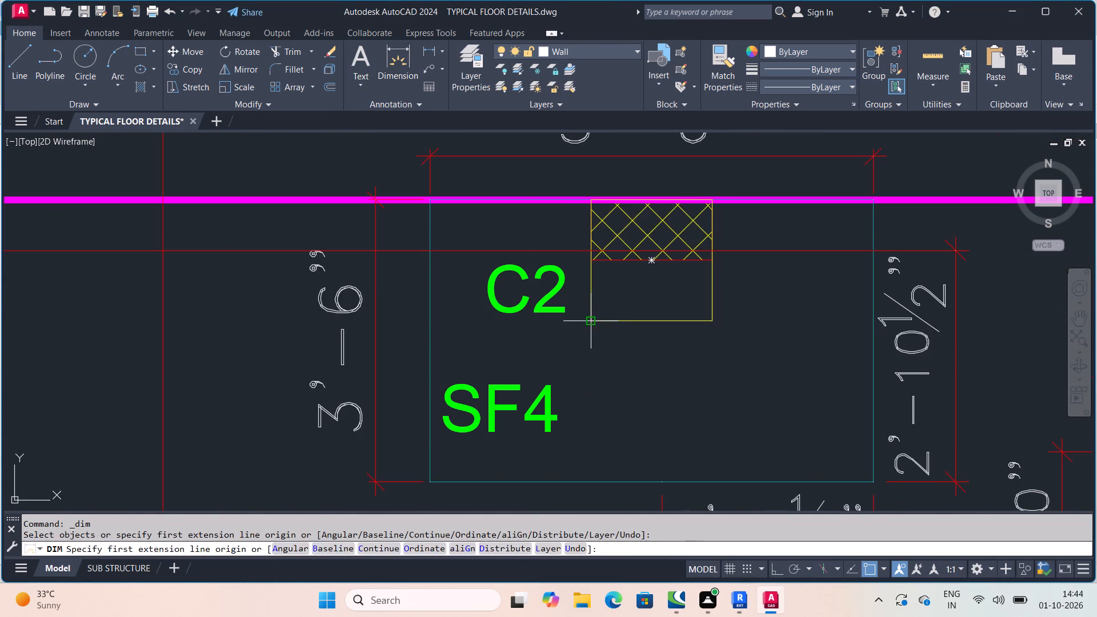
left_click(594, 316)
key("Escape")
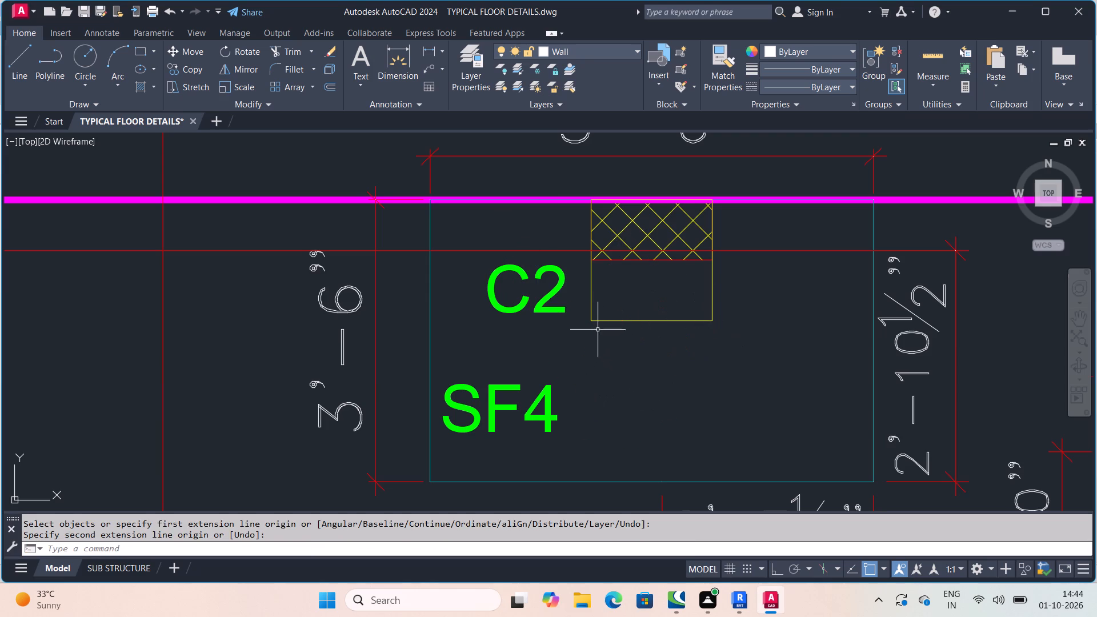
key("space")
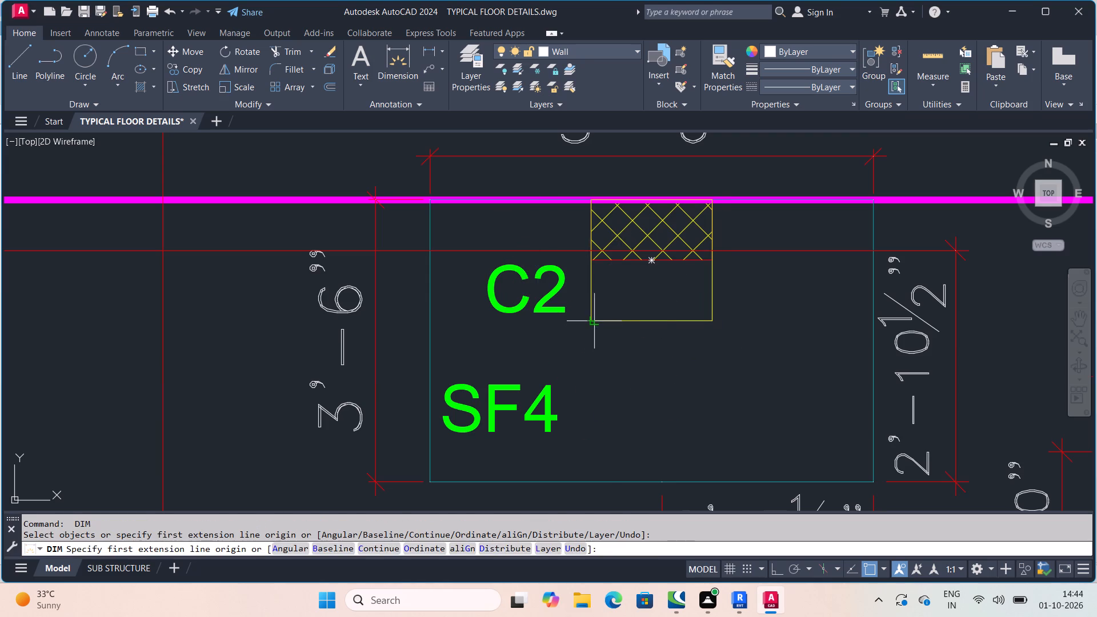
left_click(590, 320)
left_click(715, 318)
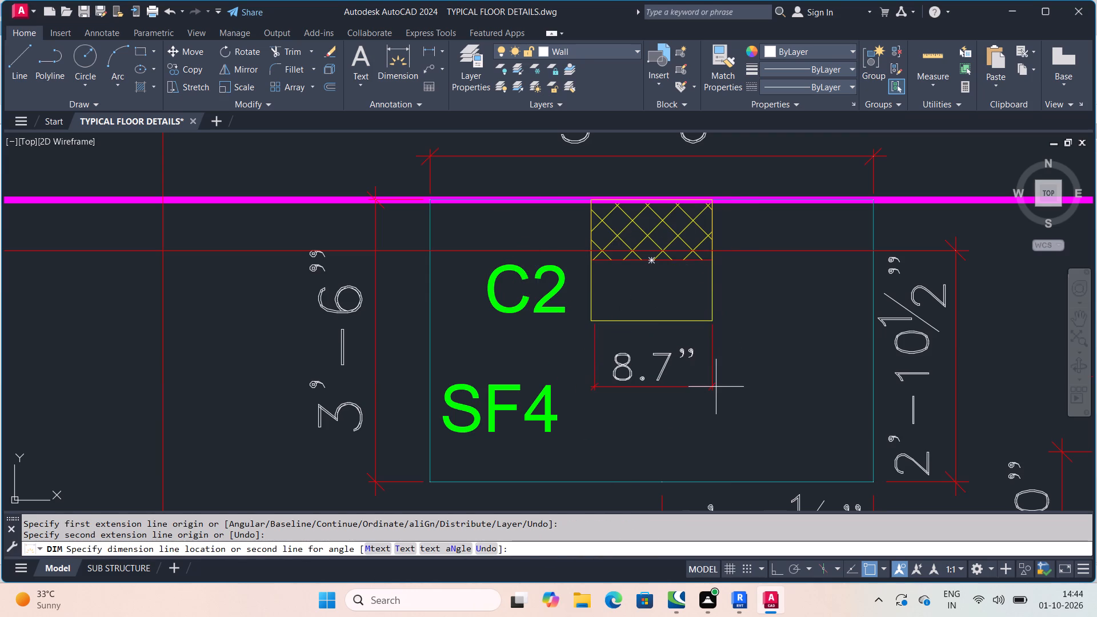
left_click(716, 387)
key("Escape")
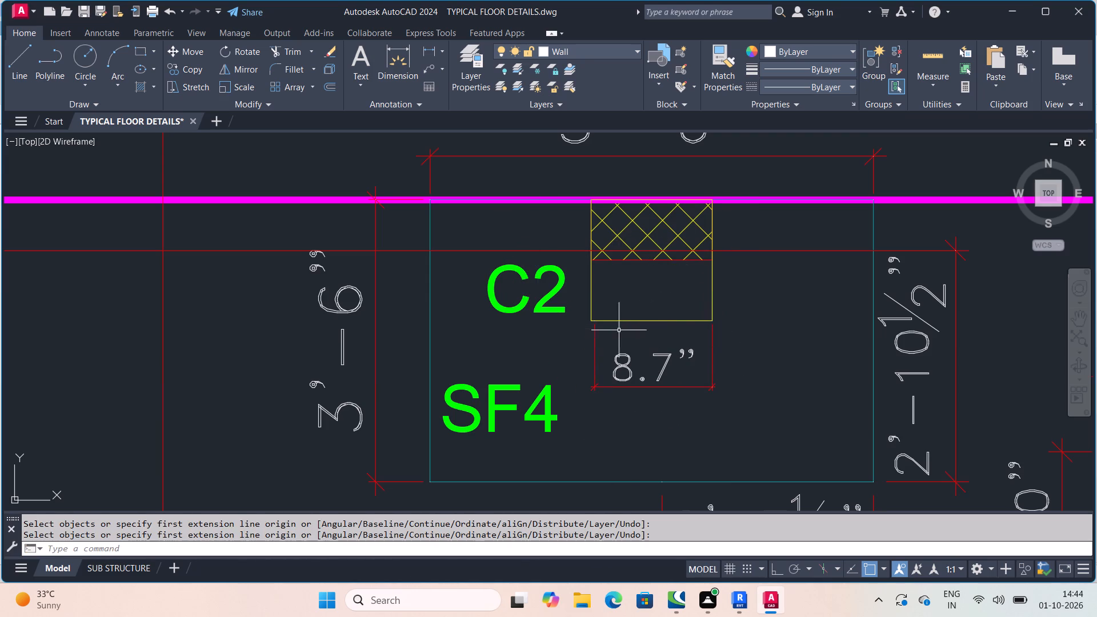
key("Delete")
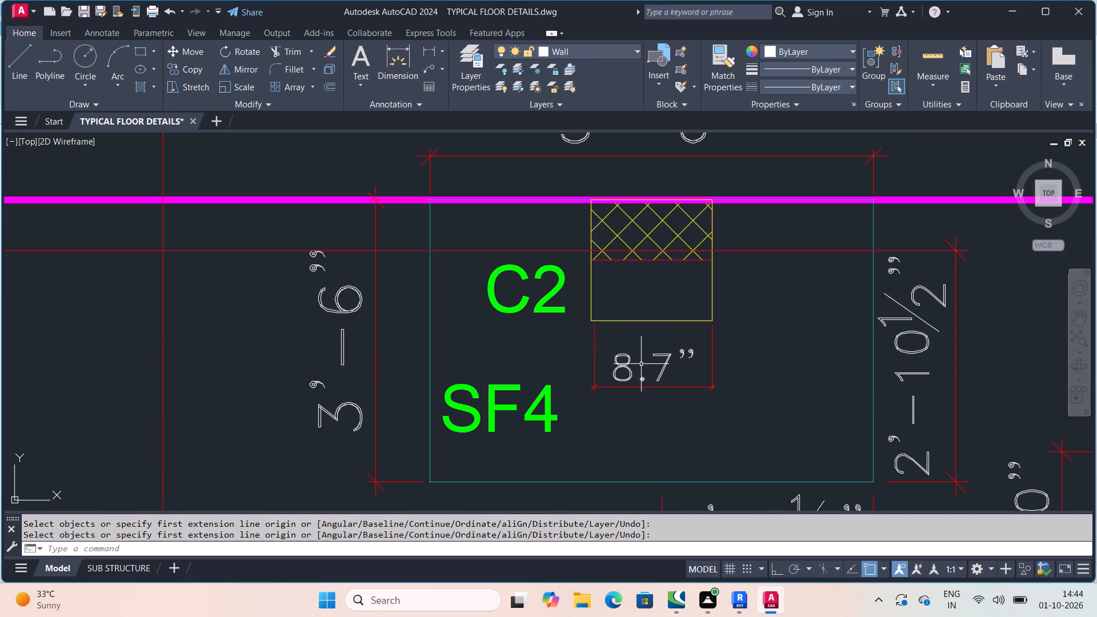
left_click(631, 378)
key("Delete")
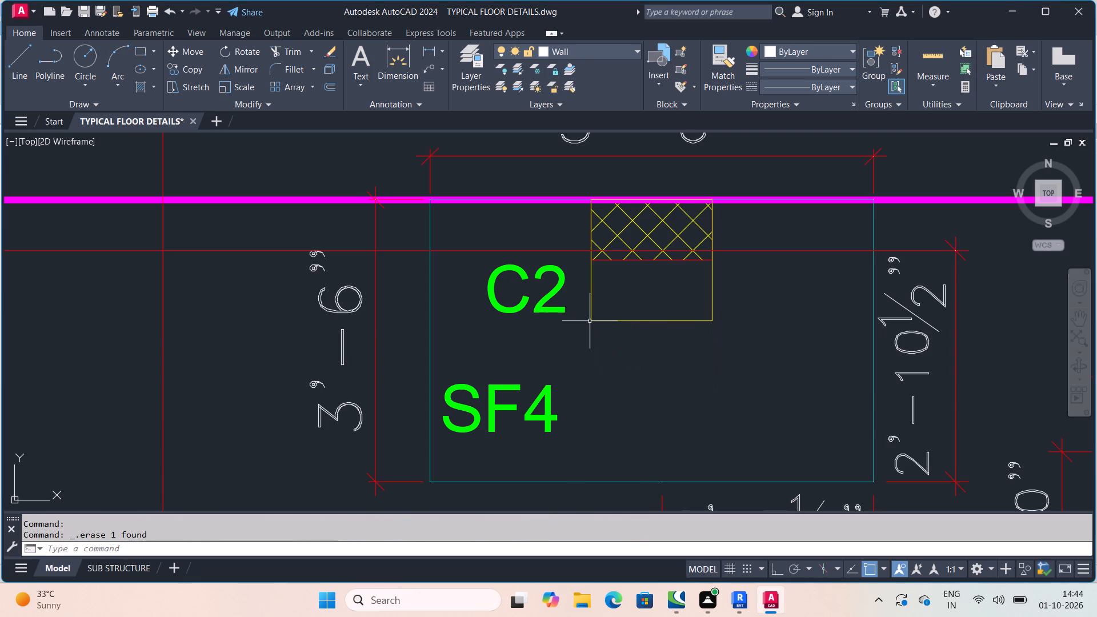
Erase the yellow square pedestal outline around the hatched C2 column on footing SF4.
key("space")
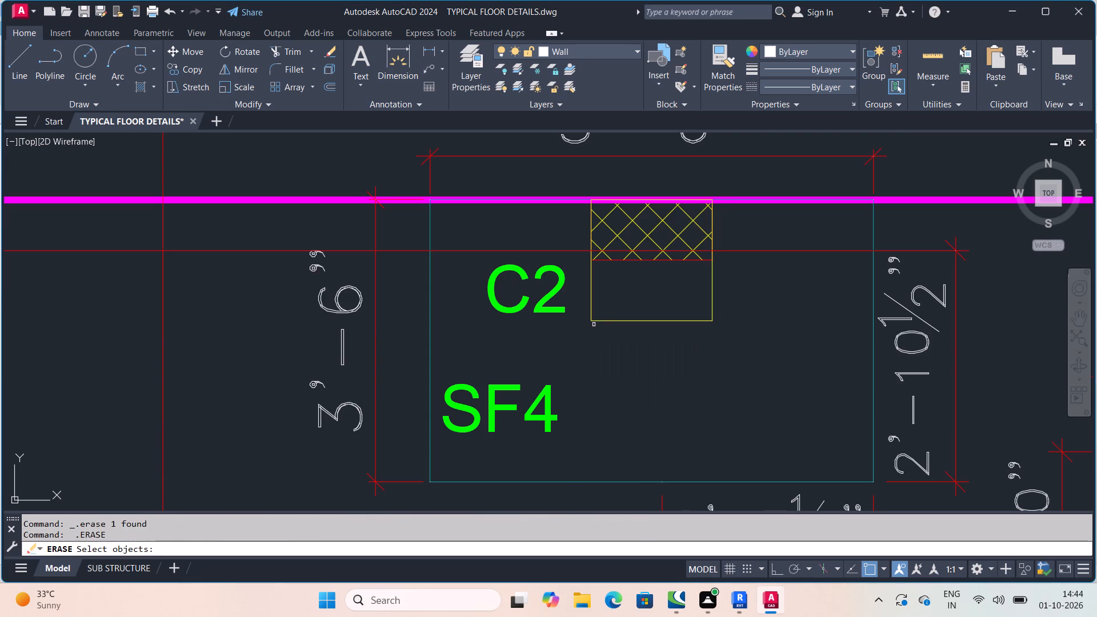
key("Escape")
key("space")
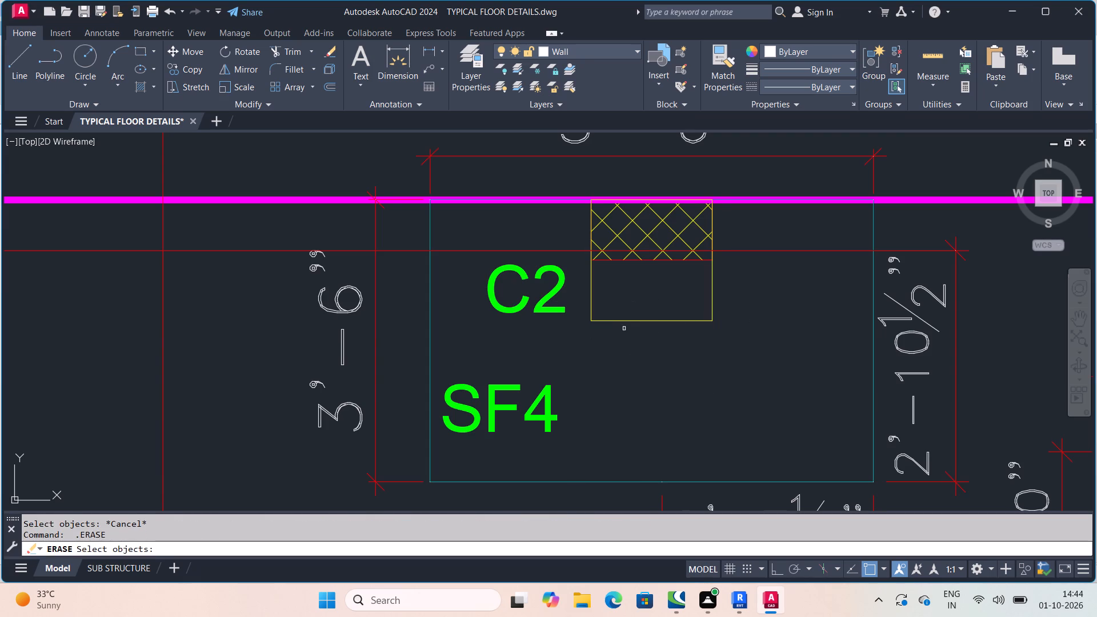
key("space")
left_click(589, 320)
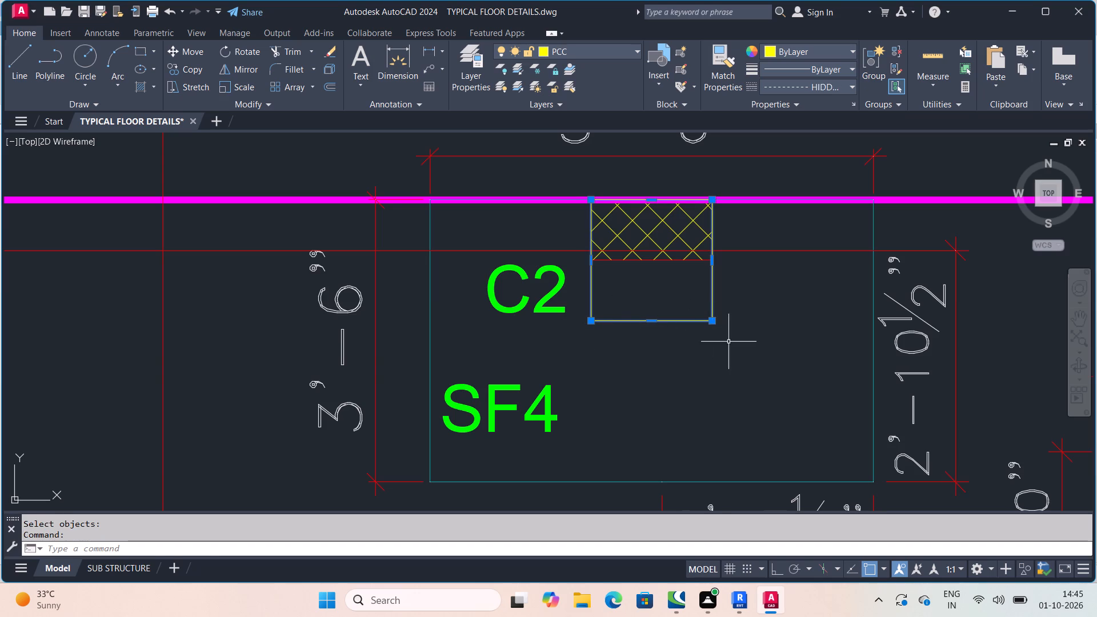
left_click(760, 354)
key("Escape")
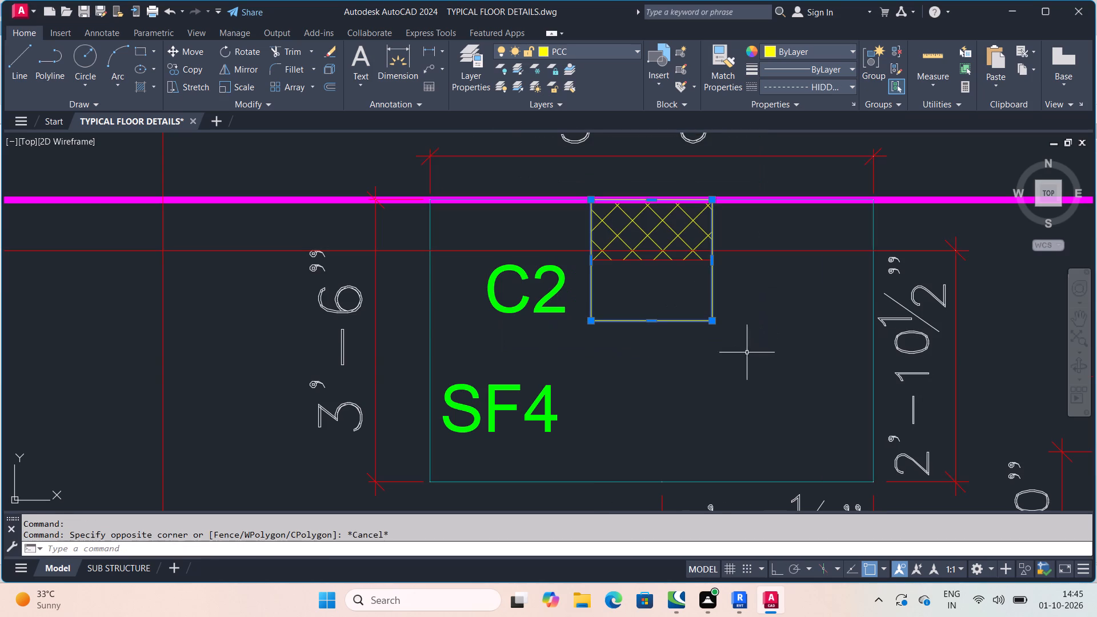
key("space")
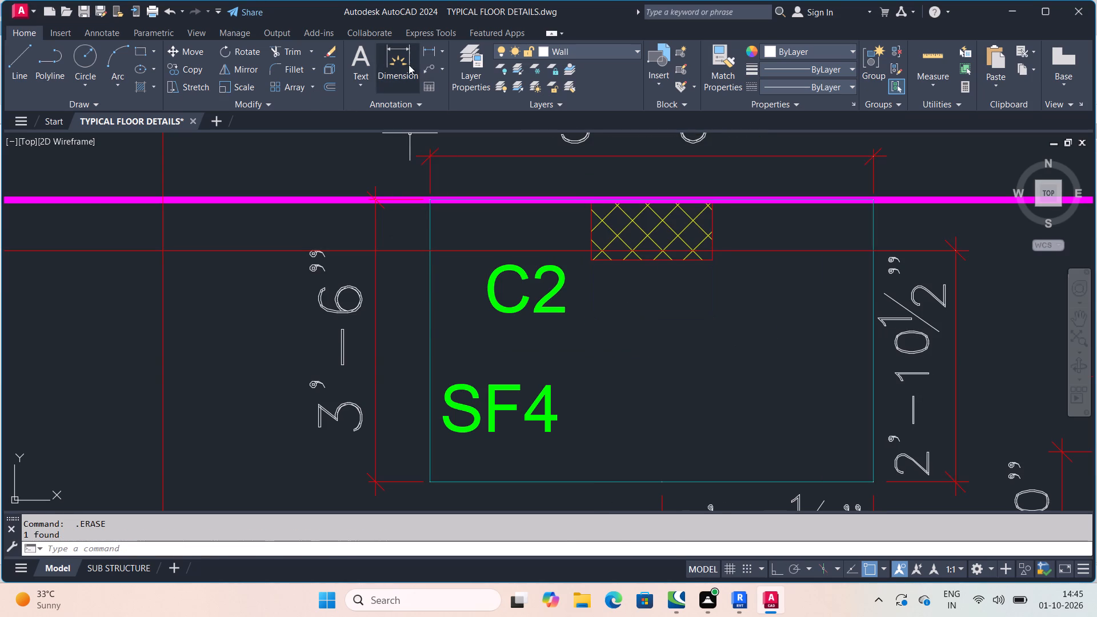
Dimension the width of the hatched C2 column on footing SF4, placing the dimension just below the hatch.
left_click(406, 61)
left_click(590, 260)
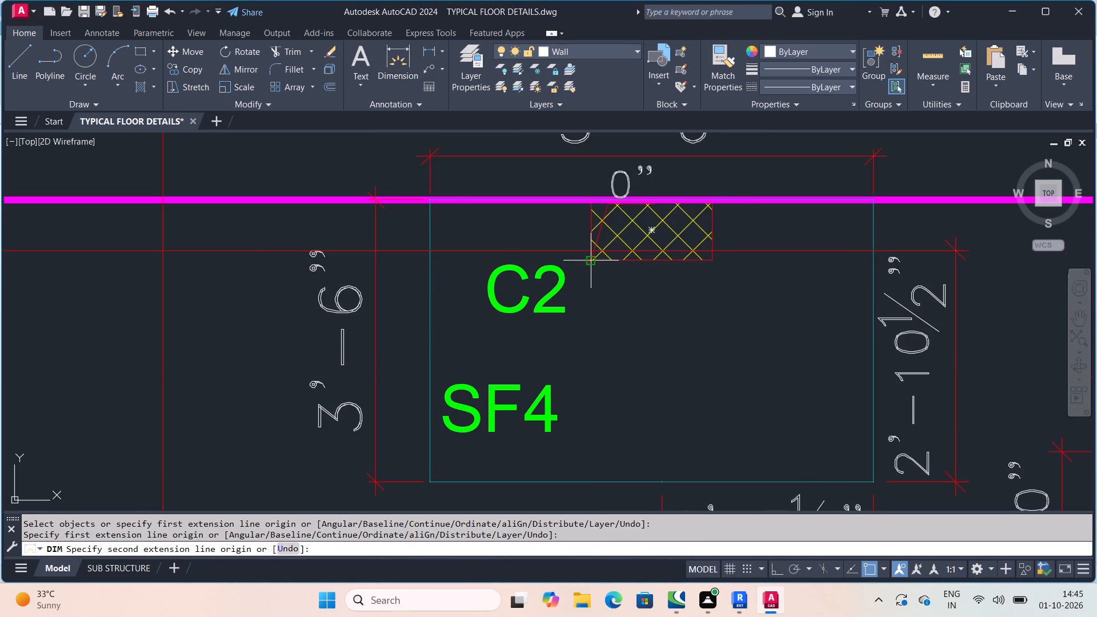
left_click(710, 258)
left_click(716, 319)
Examine the footing layout around C2 on SF4 and the other C1, C3 and C4 pedestals down to grid 3.
middle_click_drag(723, 316, 723, 320)
scroll(723, 320, "down", 2)
middle_click_drag(723, 320, 714, 467)
scroll(711, 463, "up", 2)
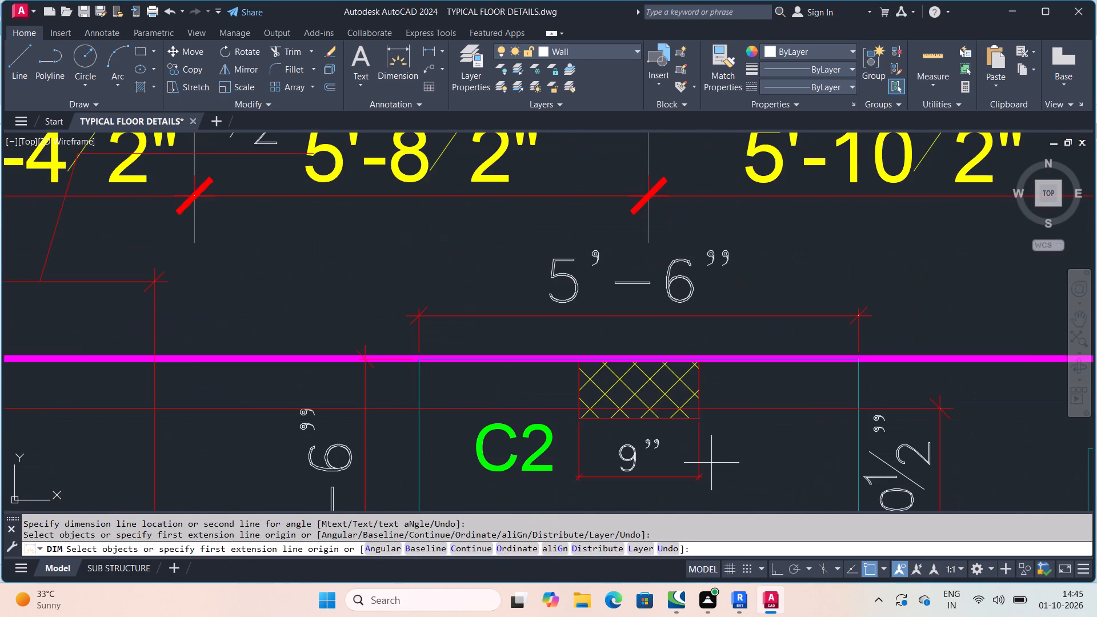
middle_click(710, 446)
scroll(710, 446, "down", 5)
scroll(710, 392, "down", 5)
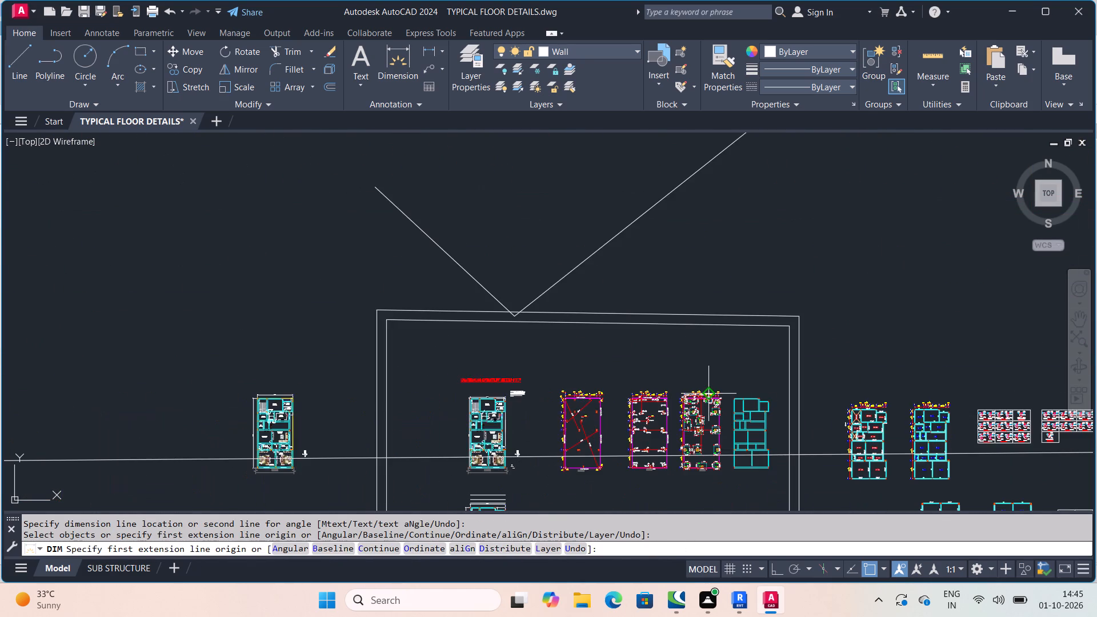
scroll(710, 392, "down", 1)
scroll(720, 407, "up", 4)
scroll(674, 411, "up", 3)
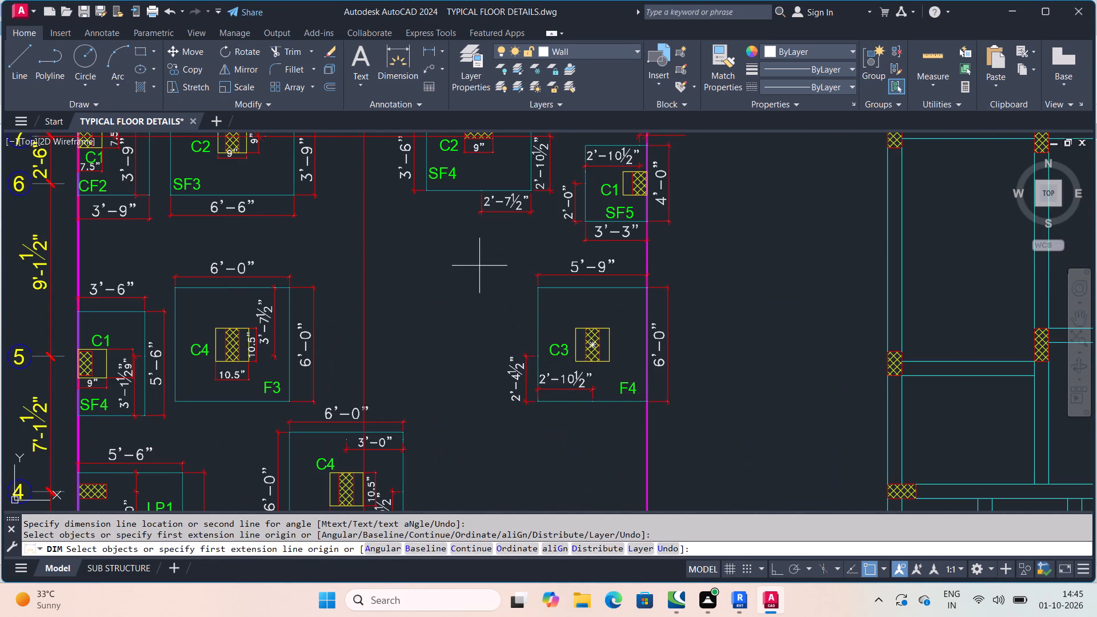
scroll(479, 266, "down", 1)
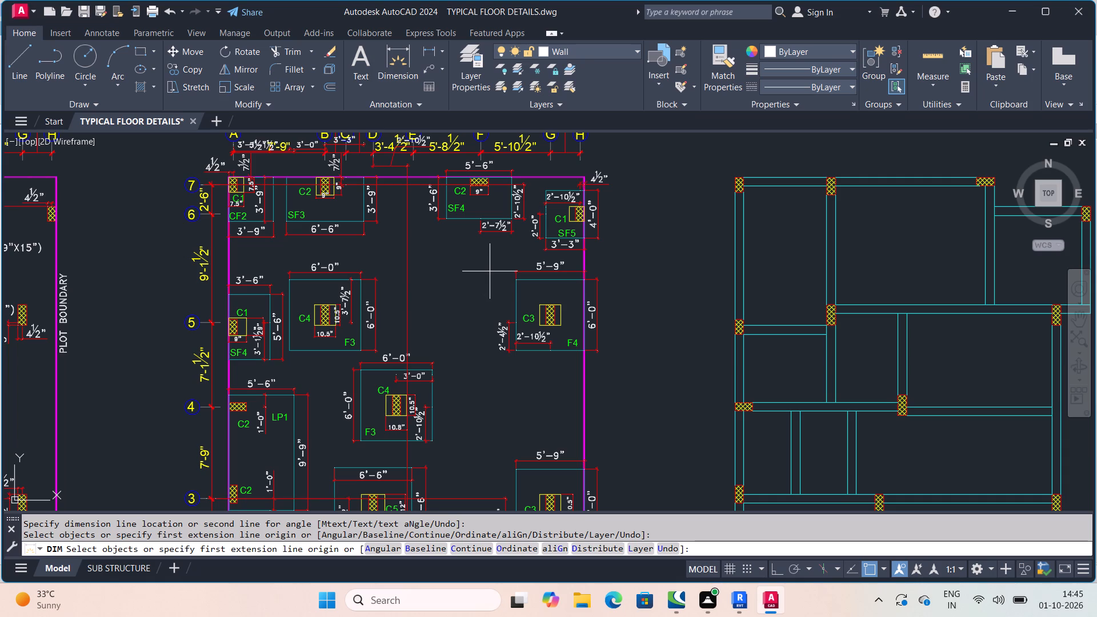
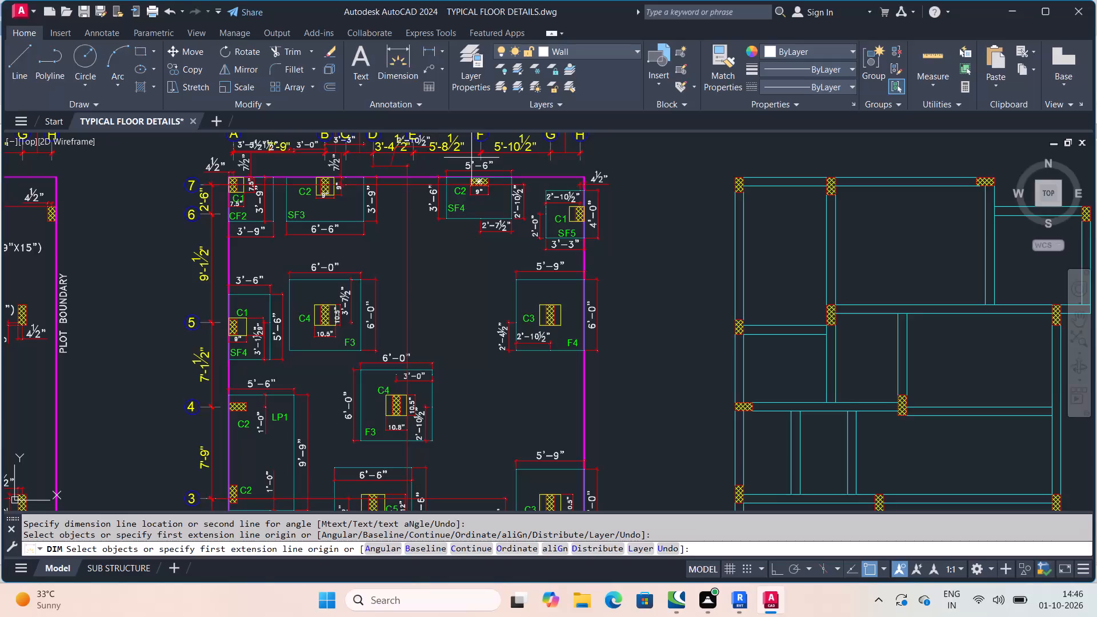
Compare the C2 column on footing SF4 with the C1 and C2 pedestals on CF2 and SF3, then end dimensioning.
scroll(479, 214, "up", 5)
middle_click_drag(477, 210, 485, 286)
scroll(482, 266, "down", 1)
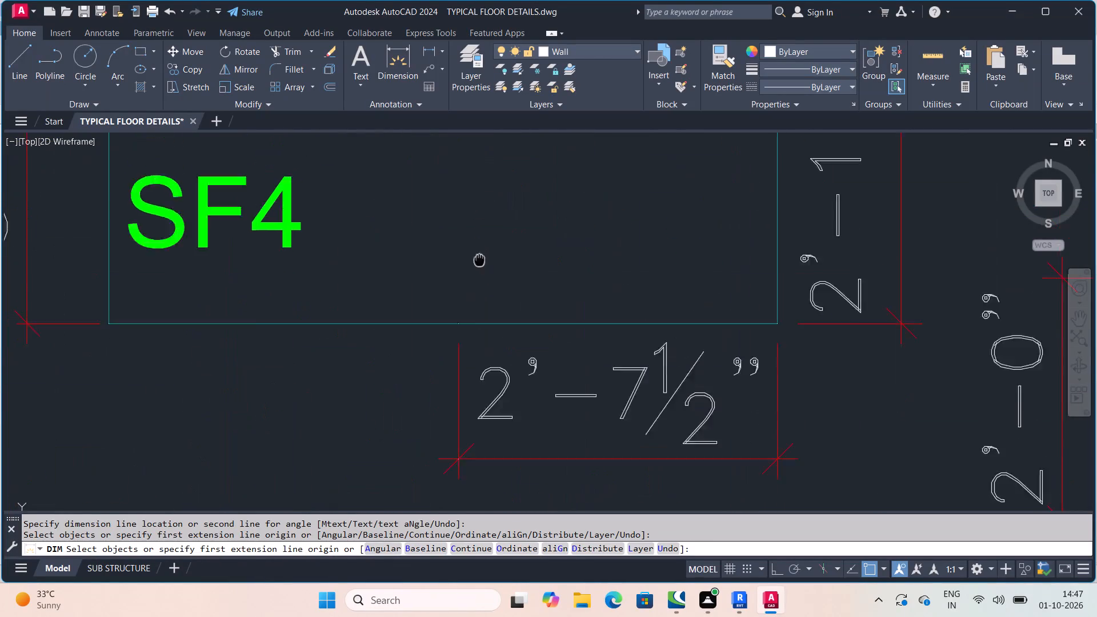
scroll(485, 286, "down", 1)
middle_click_drag(485, 286, 489, 295)
scroll(477, 270, "down", 3)
scroll(477, 270, "up", 4)
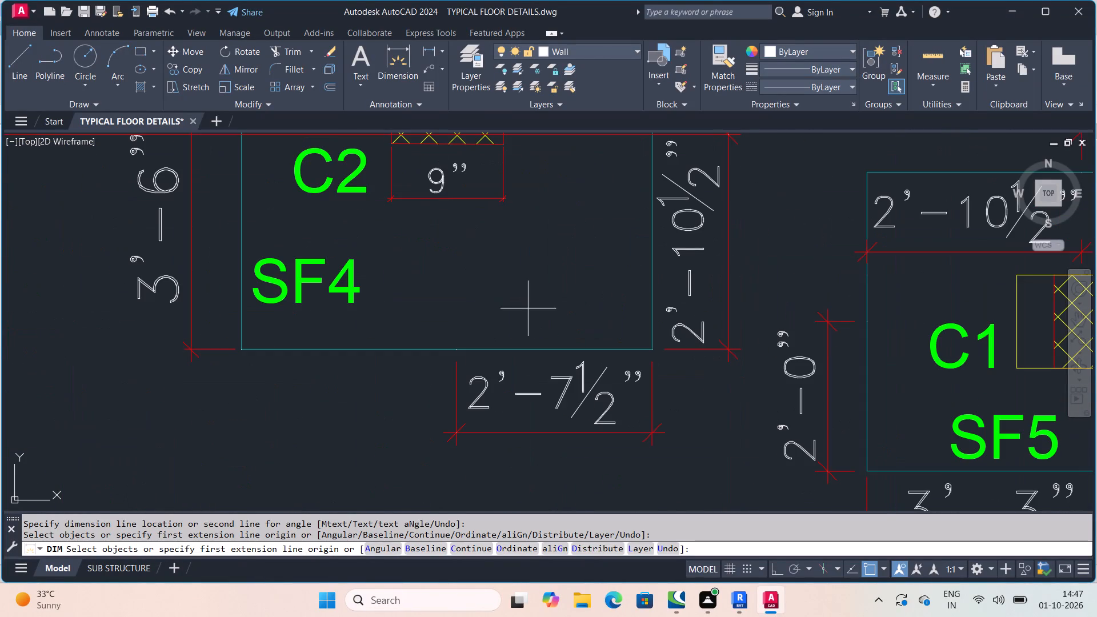
scroll(526, 310, "down", 3)
scroll(489, 287, "up", 3)
middle_click_drag(522, 280, 564, 391)
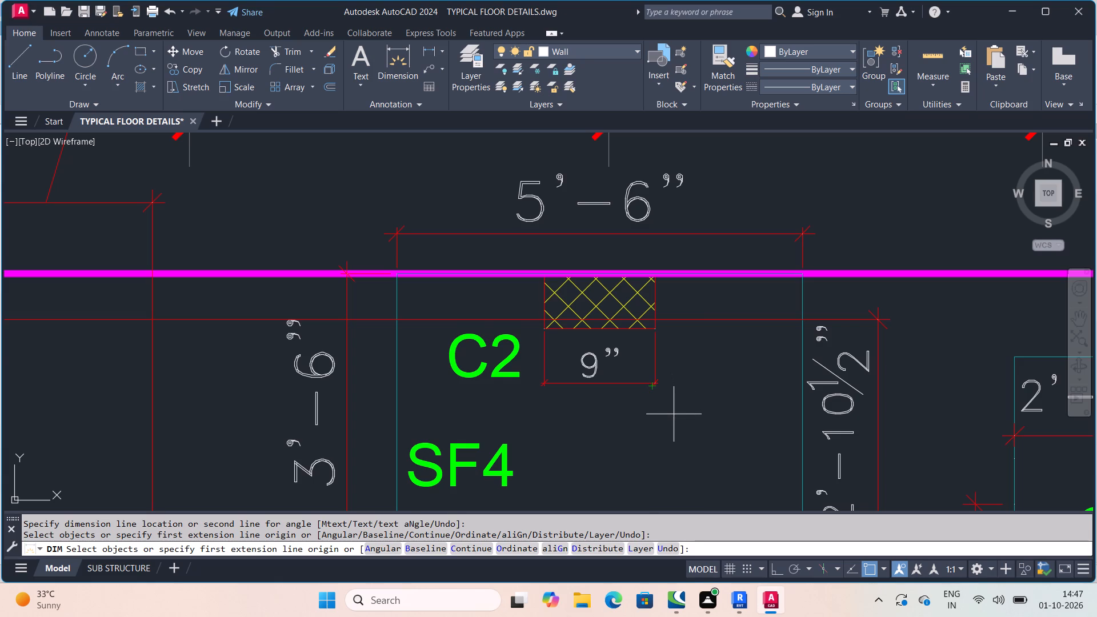
scroll(674, 414, "down", 4)
scroll(666, 408, "up", 2)
scroll(367, 395, "up", 3)
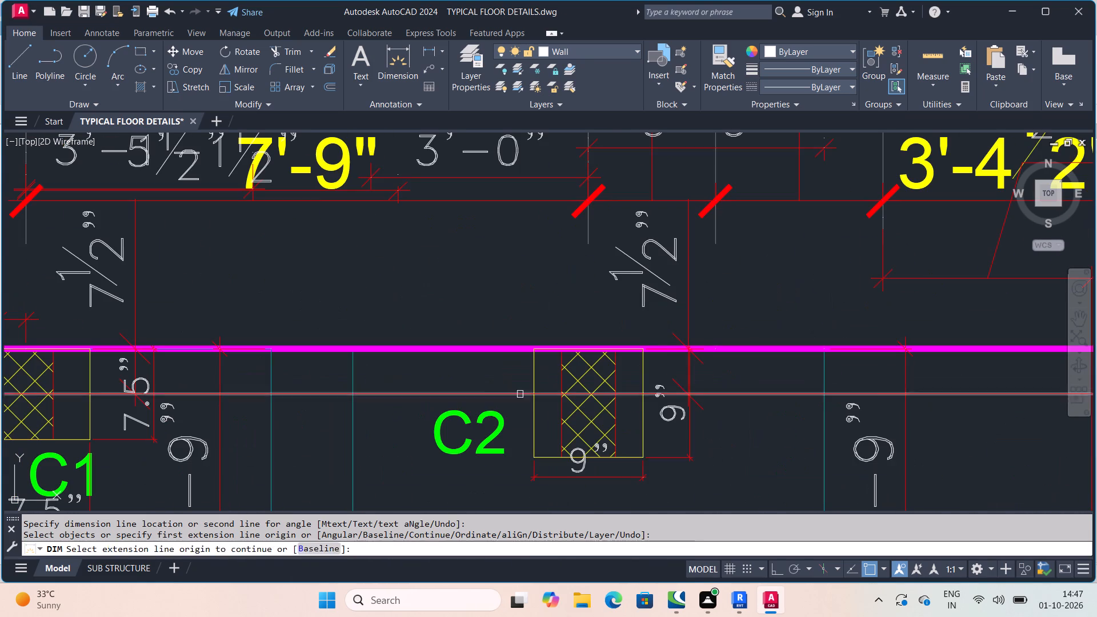
middle_click_drag(650, 403, 490, 353)
scroll(630, 402, "down", 2)
scroll(907, 388, "up", 3)
scroll(782, 383, "down", 3)
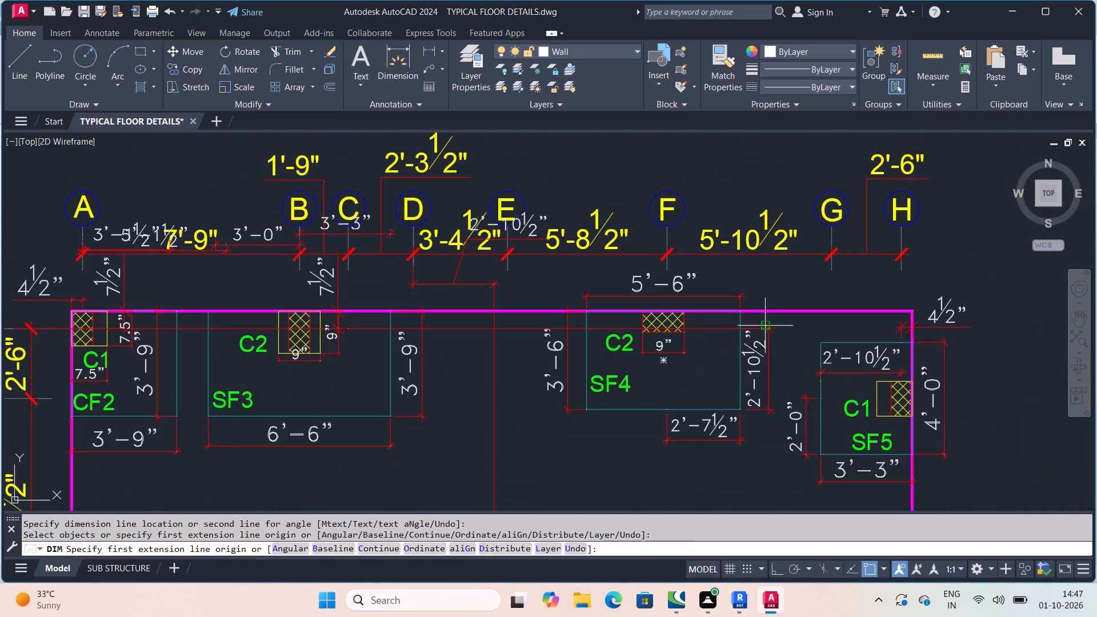
key("Escape")
left_click(792, 286)
key("Escape")
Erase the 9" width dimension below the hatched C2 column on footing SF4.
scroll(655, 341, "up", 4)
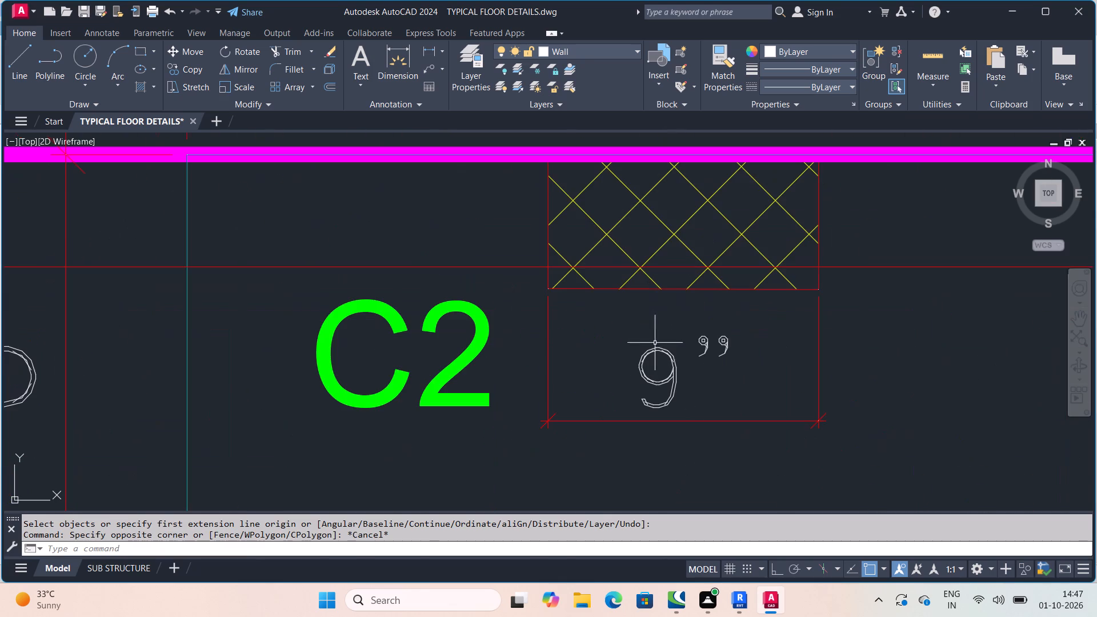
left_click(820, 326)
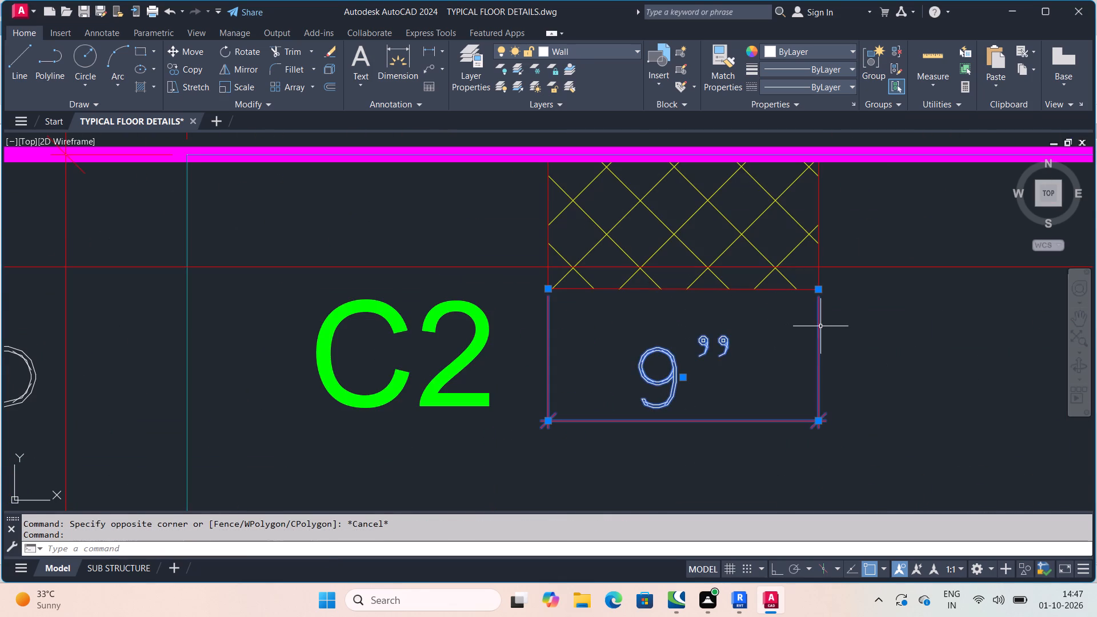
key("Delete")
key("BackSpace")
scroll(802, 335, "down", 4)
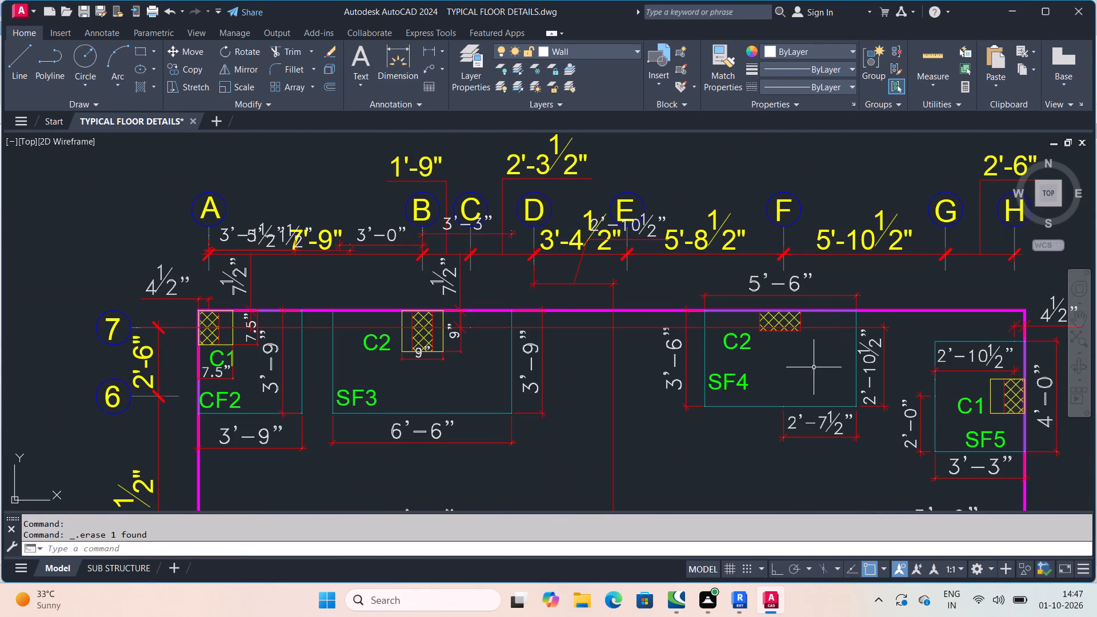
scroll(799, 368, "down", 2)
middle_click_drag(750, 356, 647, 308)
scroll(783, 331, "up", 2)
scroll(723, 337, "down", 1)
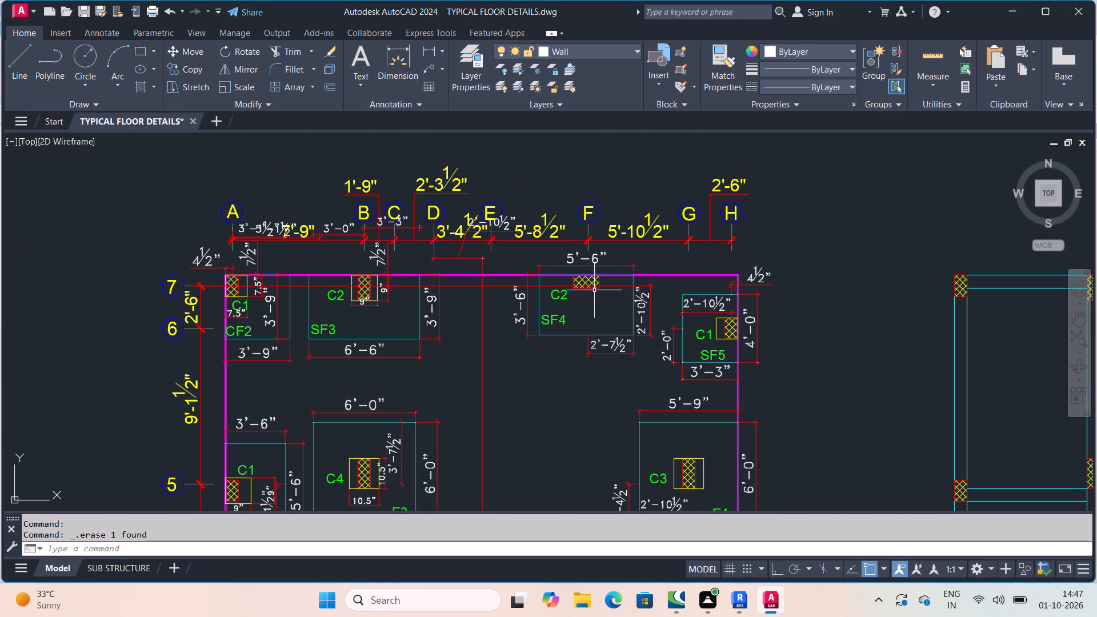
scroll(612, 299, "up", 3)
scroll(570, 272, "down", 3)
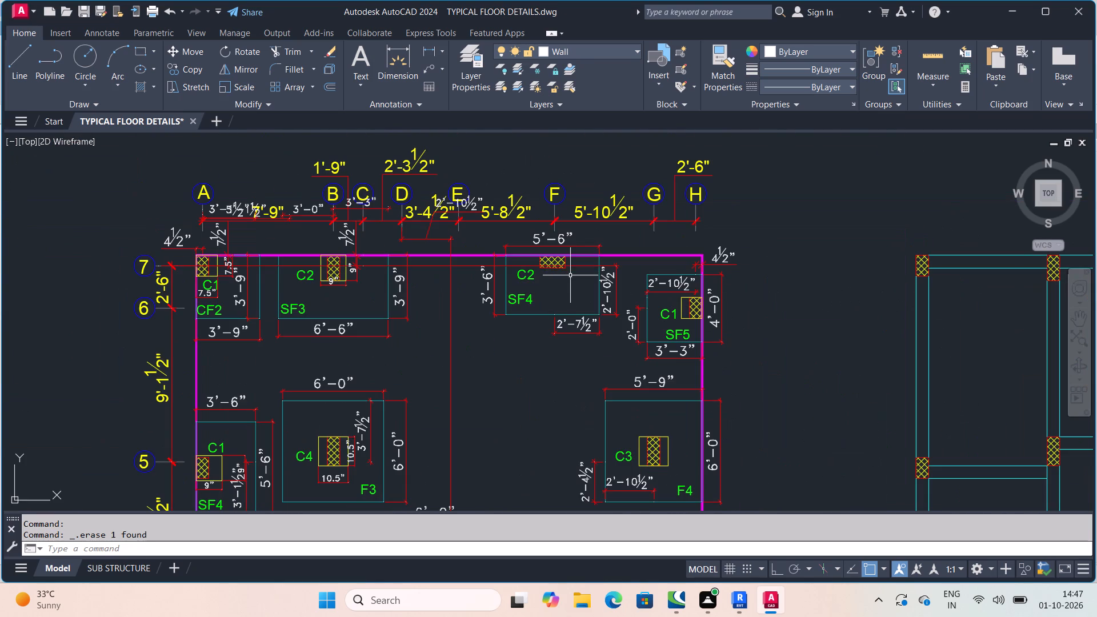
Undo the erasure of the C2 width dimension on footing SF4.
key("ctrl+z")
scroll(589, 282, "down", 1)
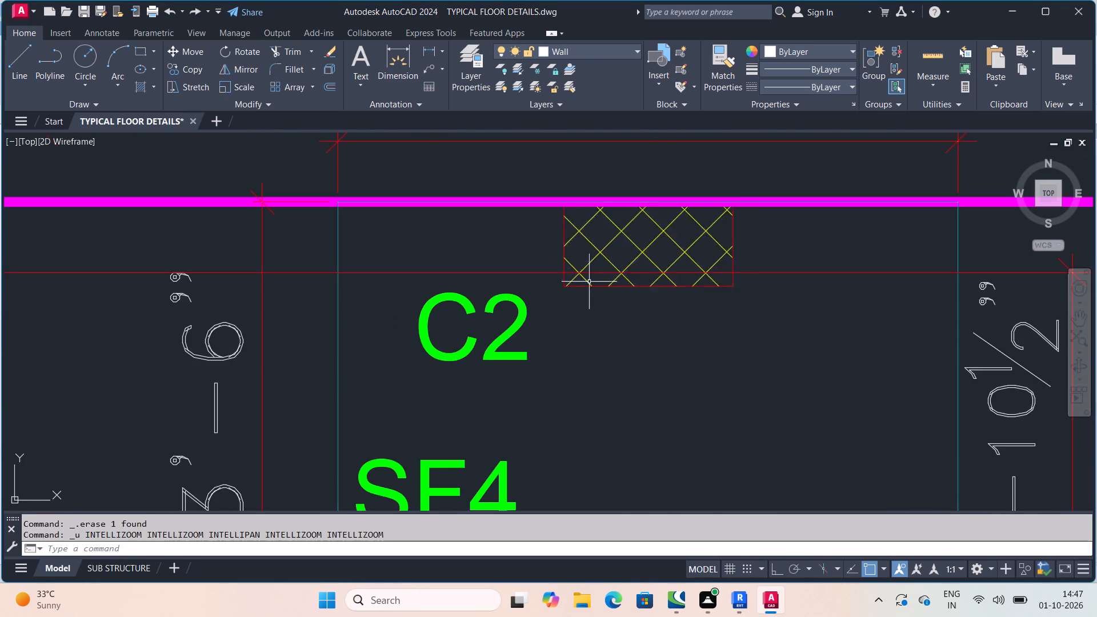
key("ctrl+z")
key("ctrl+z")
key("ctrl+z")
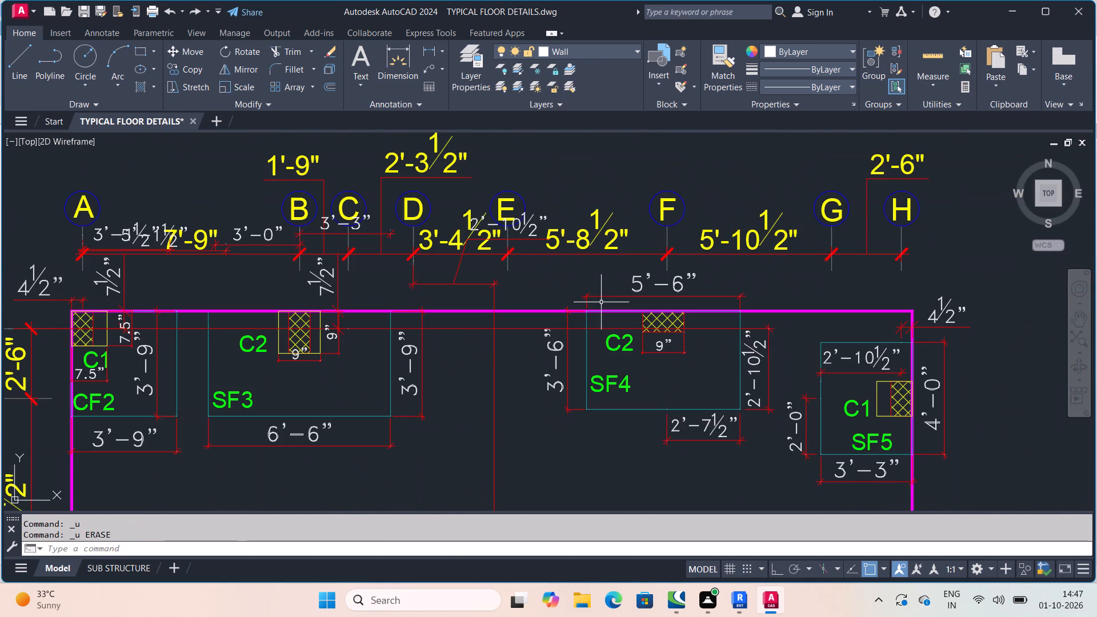
Erase the 9" width dimension below the hatched C2 column on footing SF4.
left_click(685, 342)
scroll(687, 343, "up", 3)
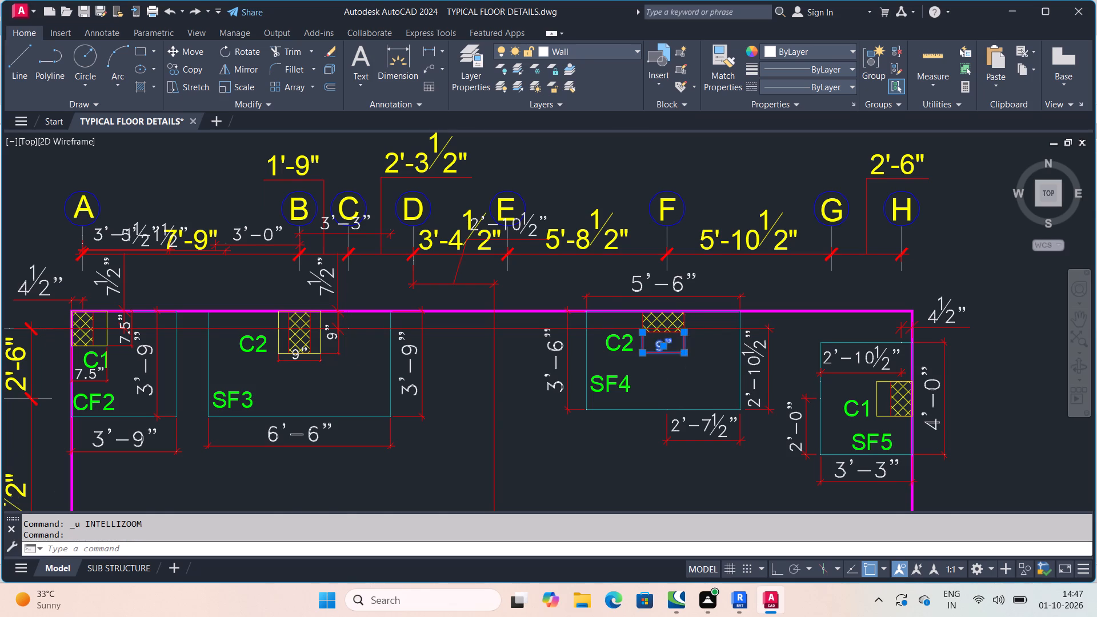
scroll(687, 343, "up", 1)
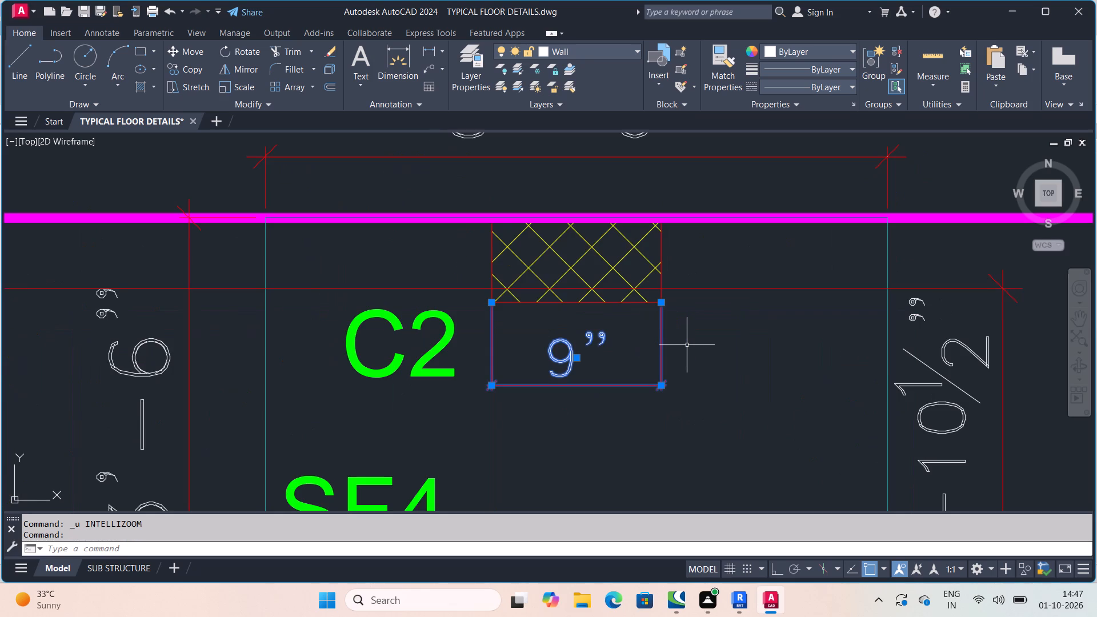
key("Delete")
Examine the footing layout from grid 7 down to grid 2, checking C2 on SF4 against the other pedestals.
scroll(692, 343, "down", 5)
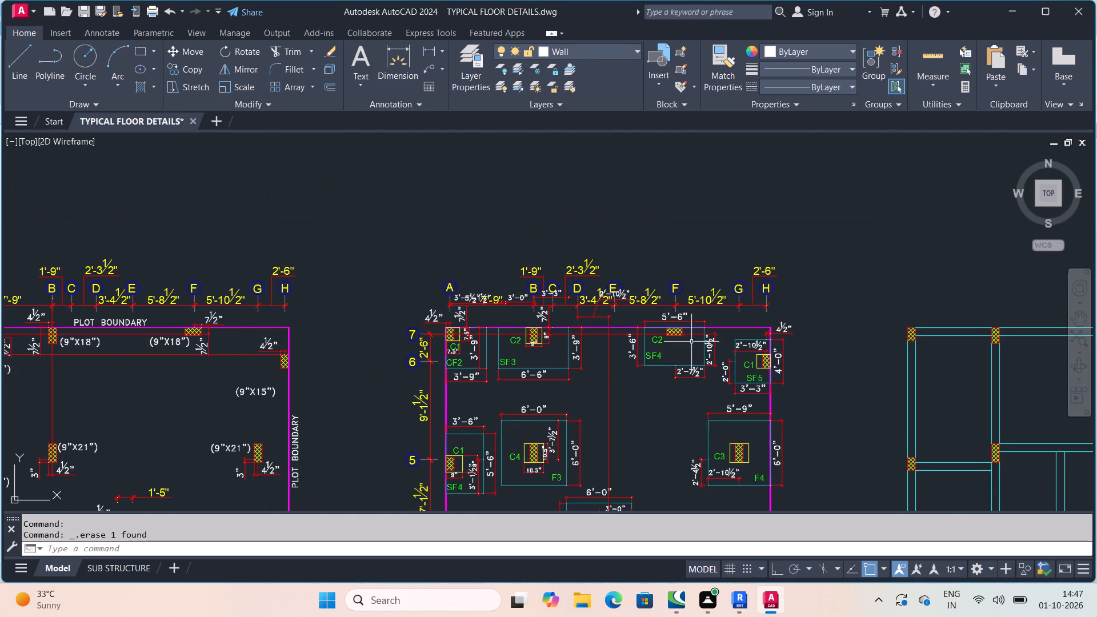
middle_click_drag(677, 340, 665, 333)
scroll(723, 340, "up", 4)
scroll(720, 315, "down", 2)
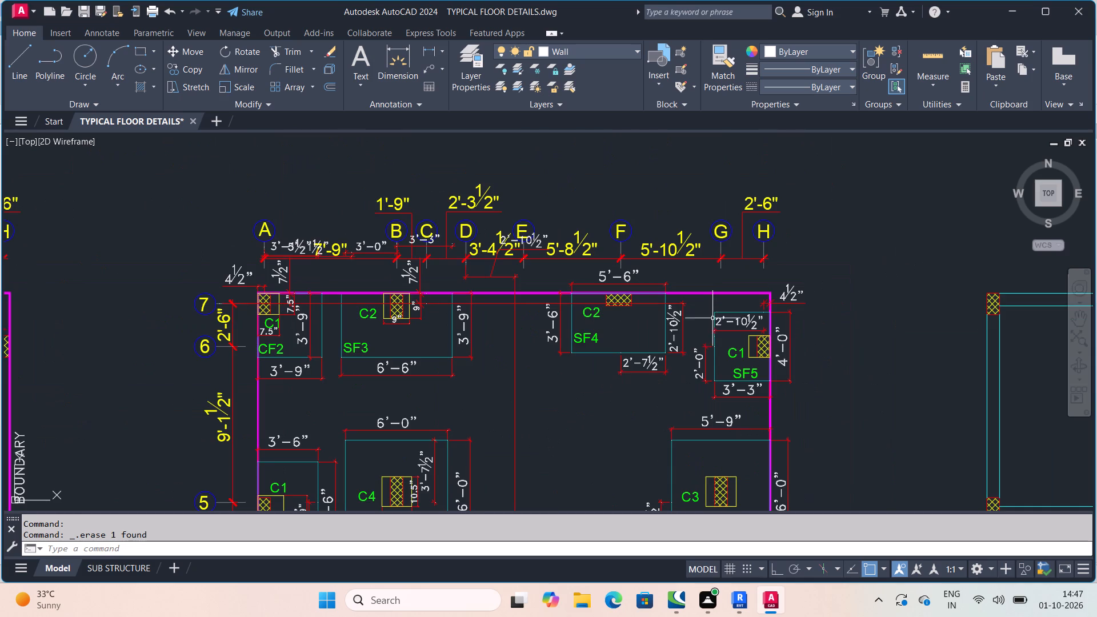
scroll(704, 336, "down", 1)
middle_click_drag(698, 323, 660, 242)
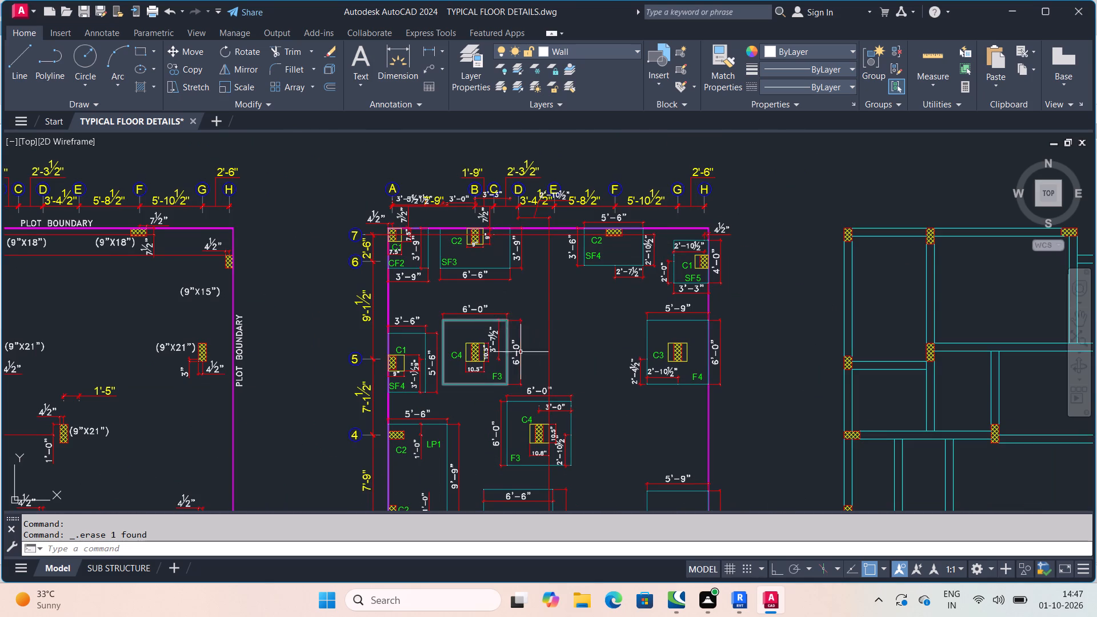
middle_click_drag(548, 368, 637, 253)
scroll(635, 258, "down", 1)
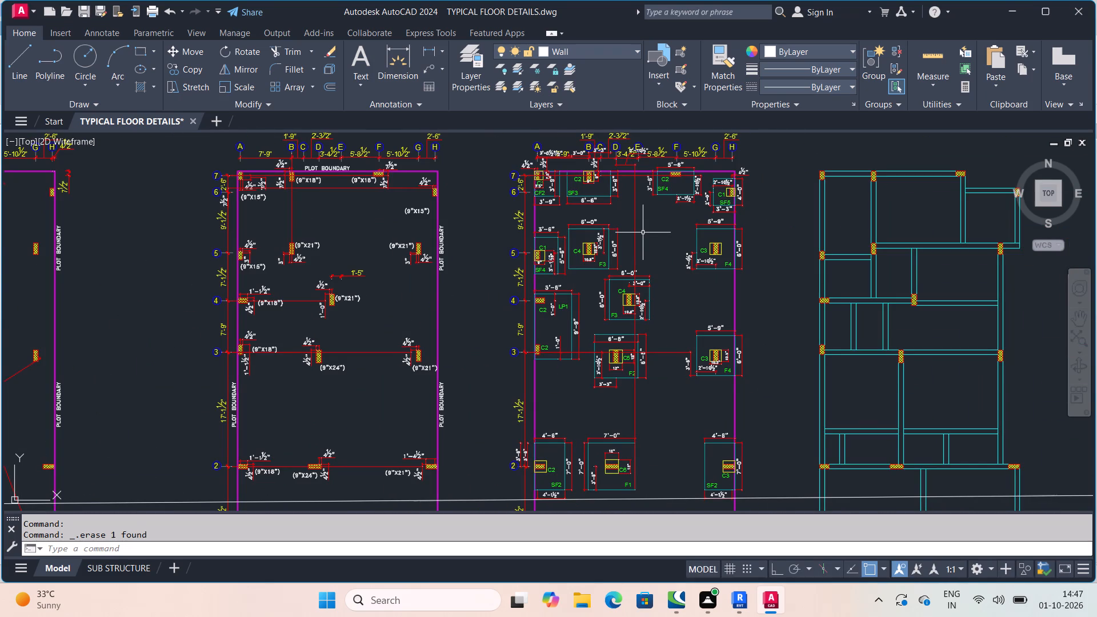
scroll(678, 193, "up", 2)
middle_click_drag(682, 209, 714, 268)
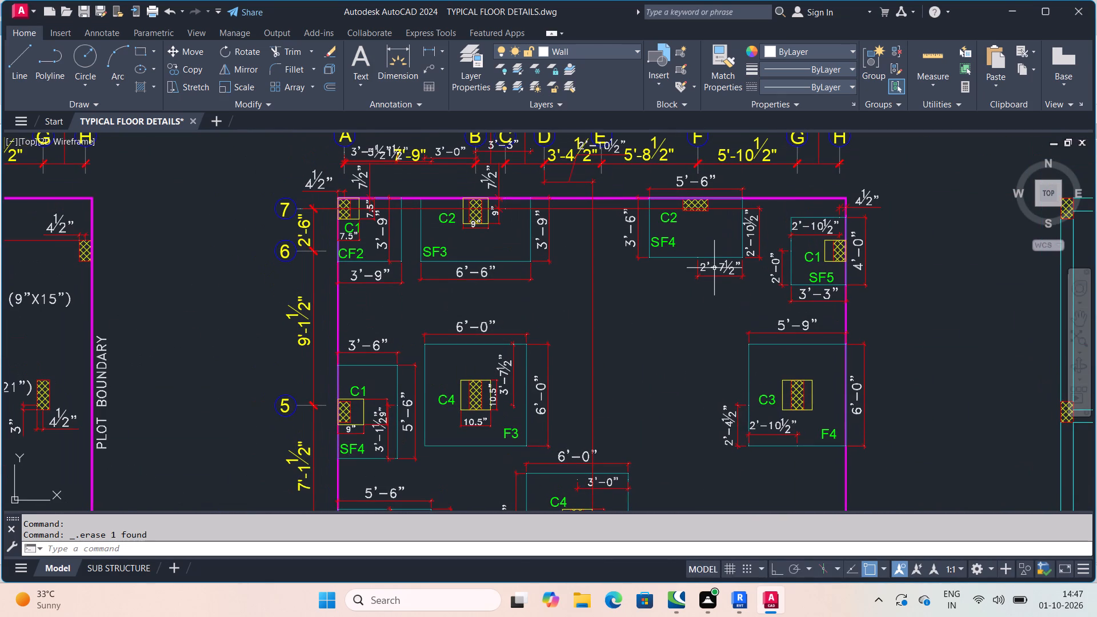
scroll(692, 211, "up", 3)
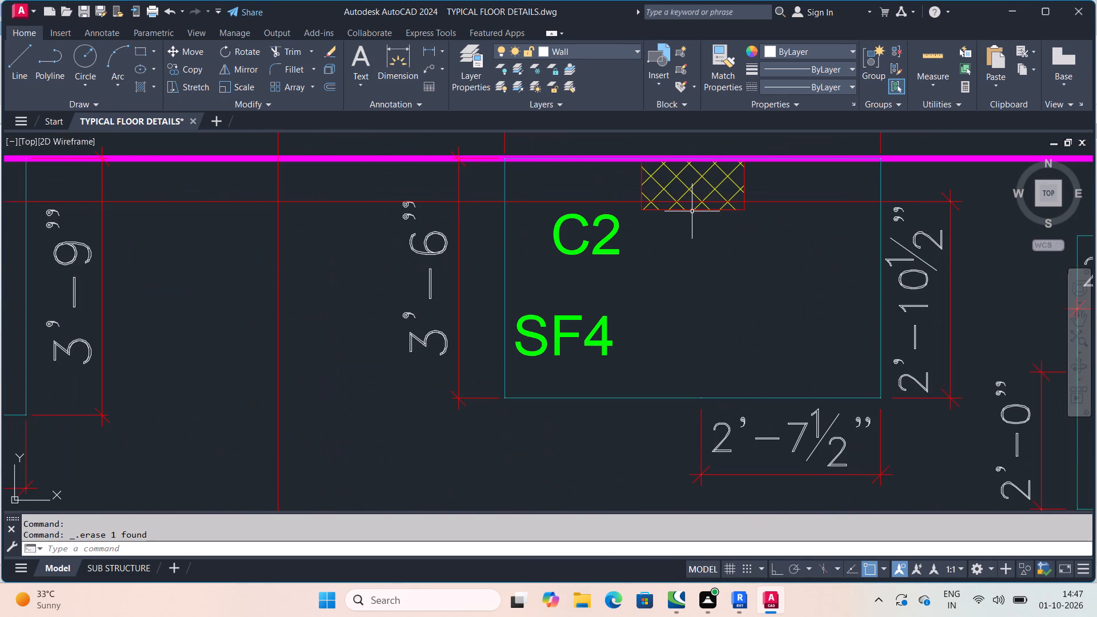
scroll(692, 217, "down", 2)
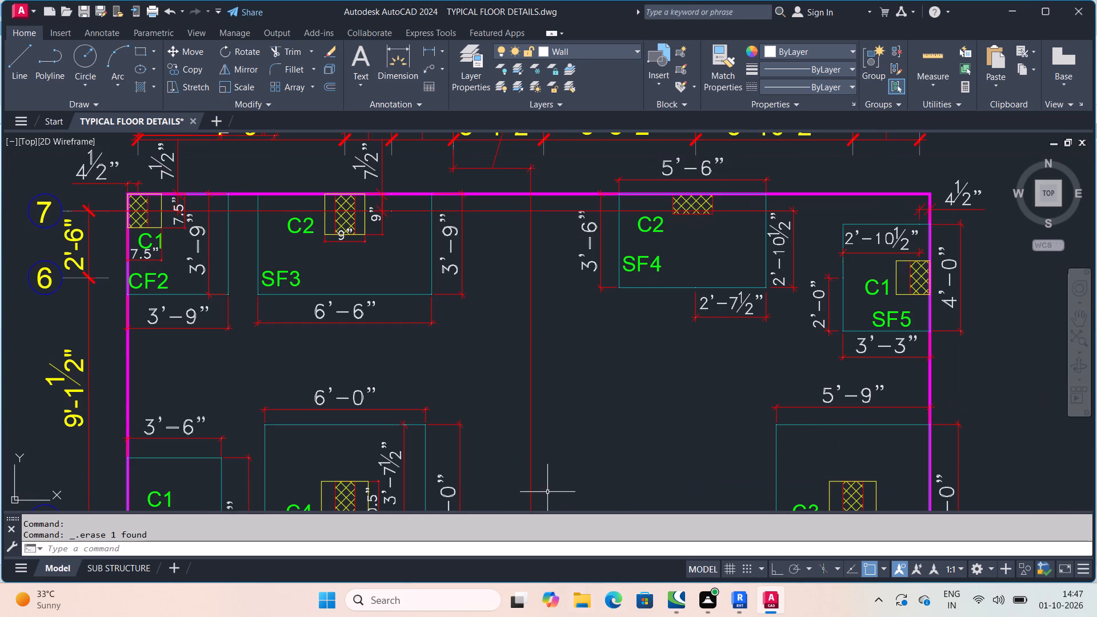
Check the pedestal X and Y sizes for SF4 in the isolated footing schedule.
scroll(538, 403, "down", 4)
middle_click_drag(478, 401, 595, 358)
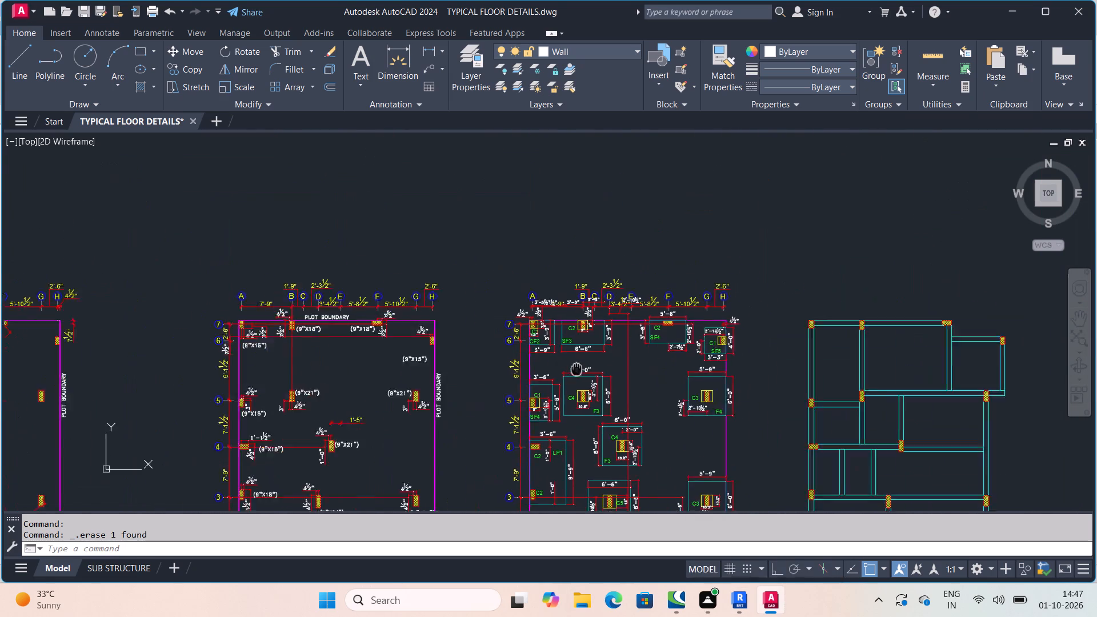
middle_click_drag(595, 358, 619, 342)
middle_click_drag(481, 437, 611, 145)
scroll(499, 373, "down", 1)
middle_click_drag(509, 301, 716, 61)
scroll(525, 277, "down", 2)
scroll(550, 225, "up", 3)
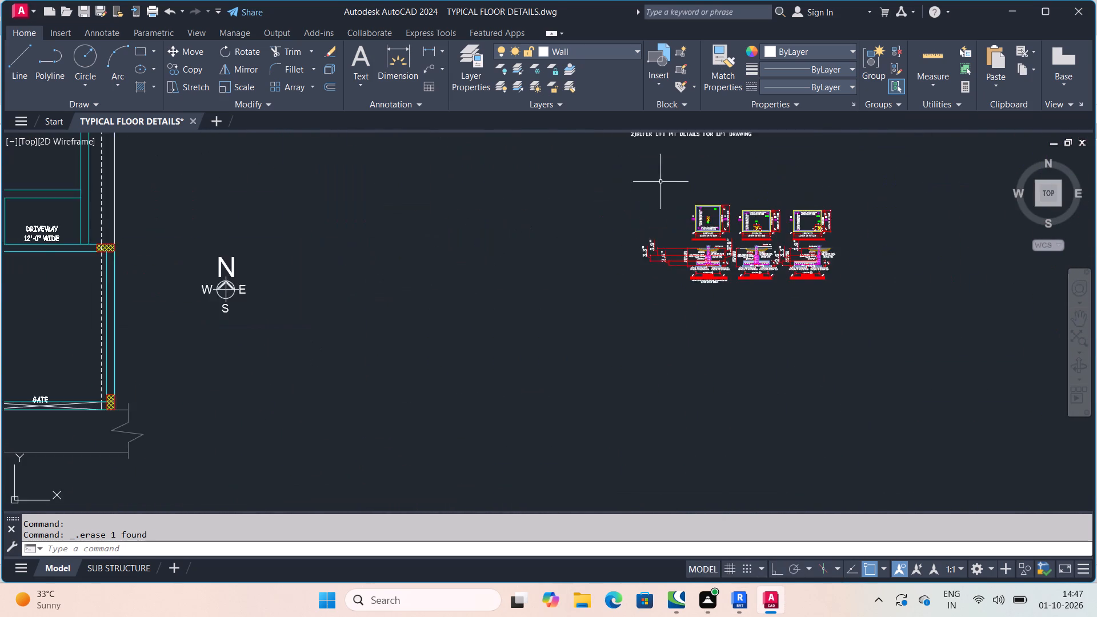
scroll(663, 180, "up", 2)
middle_click_drag(664, 179, 658, 398)
scroll(655, 261, "up", 2)
middle_click_drag(653, 288, 611, 433)
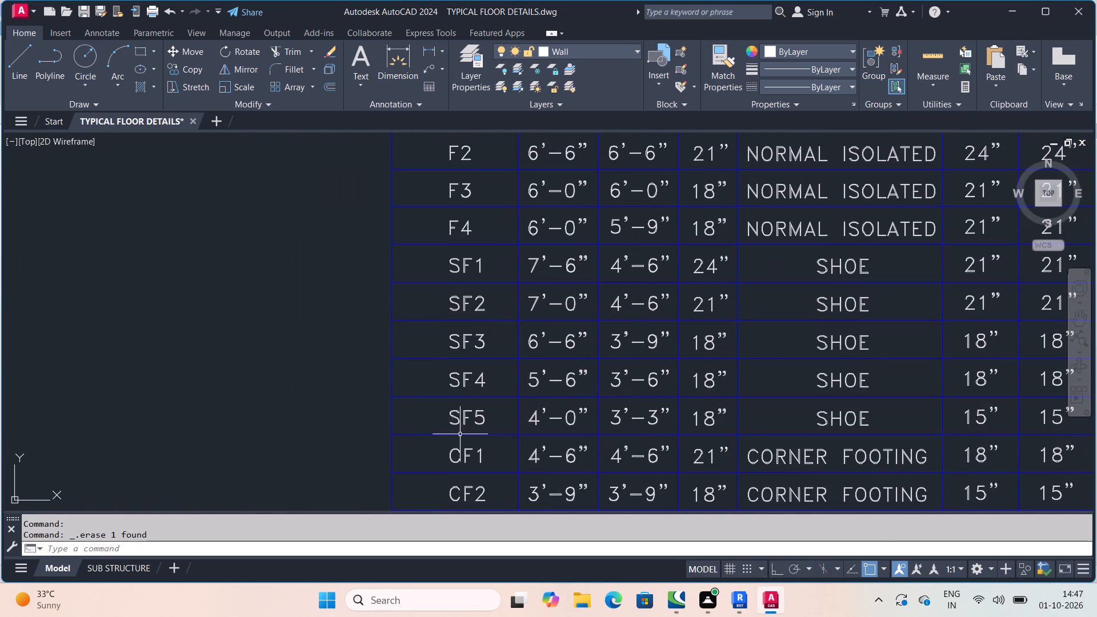
middle_click_drag(937, 373, 806, 368)
scroll(931, 373, "down", 1)
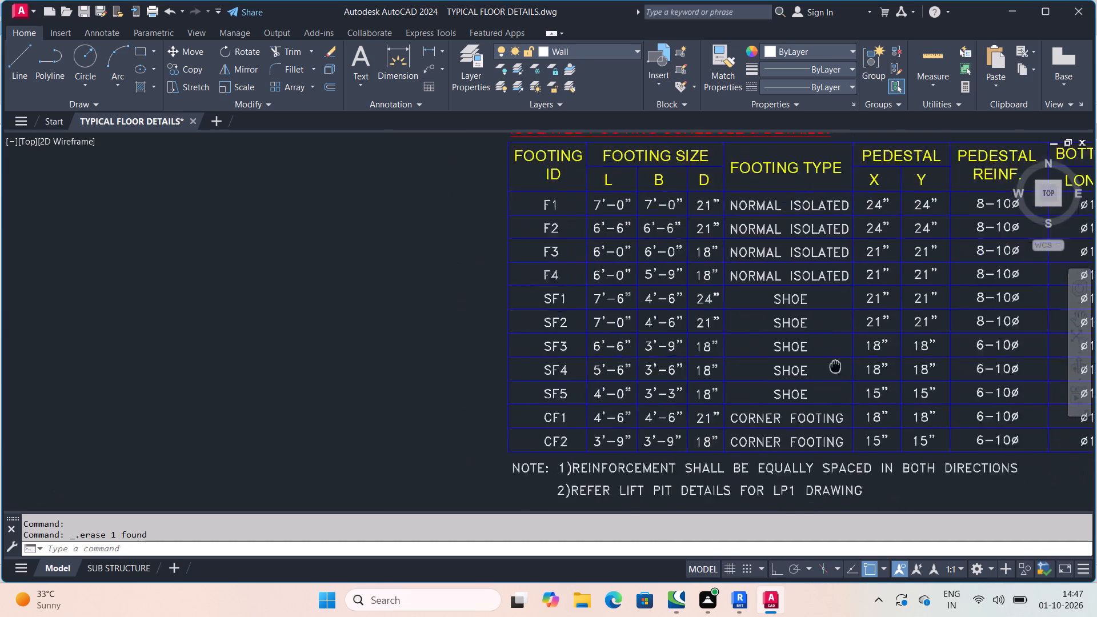
middle_click_drag(806, 368, 772, 372)
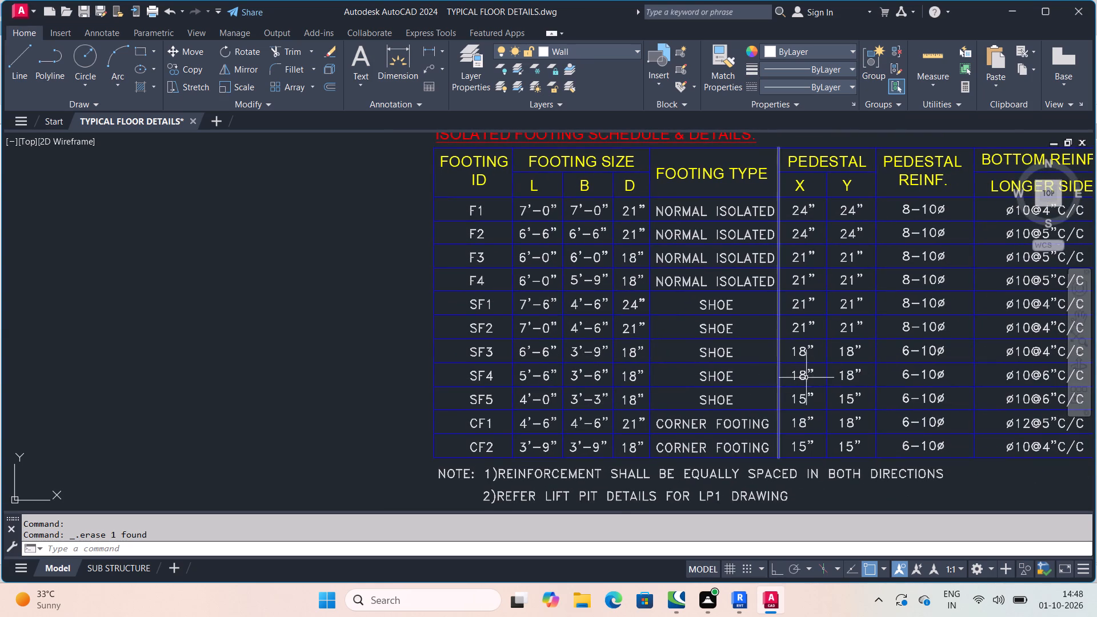
scroll(819, 378, "down", 4)
scroll(728, 382, "up", 2)
scroll(727, 380, "down", 5)
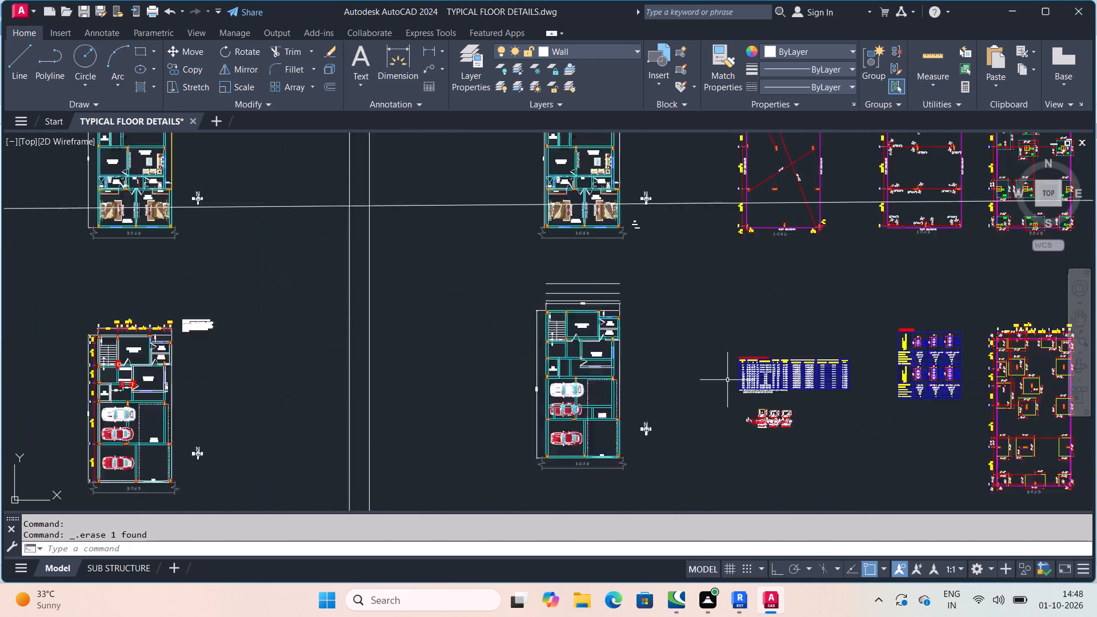
middle_click_drag(734, 343, 656, 387)
scroll(698, 376, "down", 1)
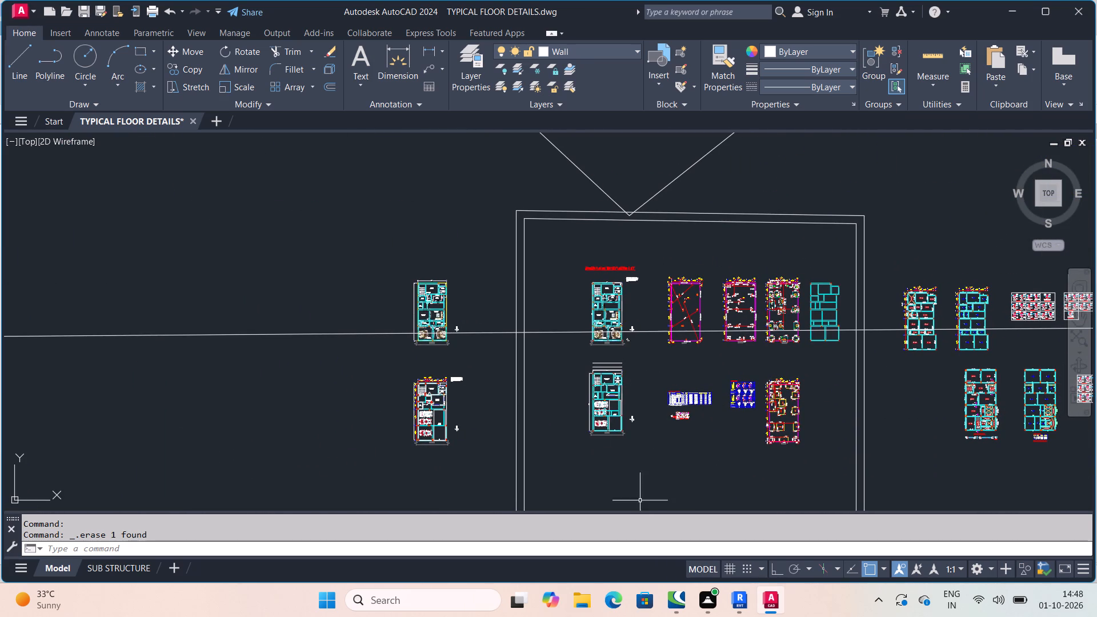
Open the recent drawing structural plan 2.dwg.
left_click(27, 26)
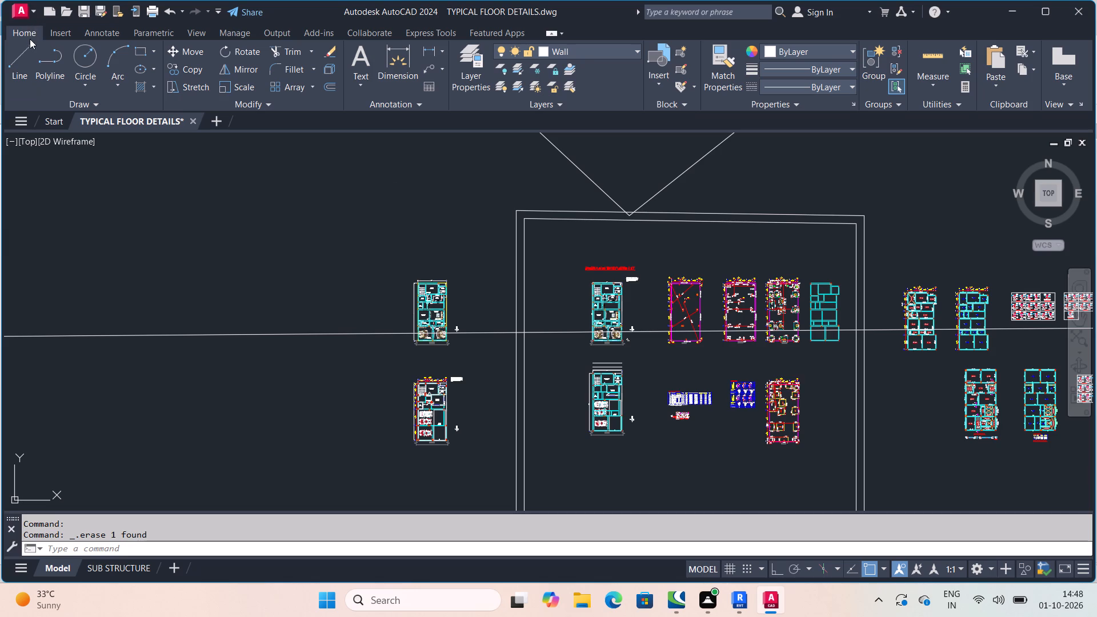
left_click(33, 12)
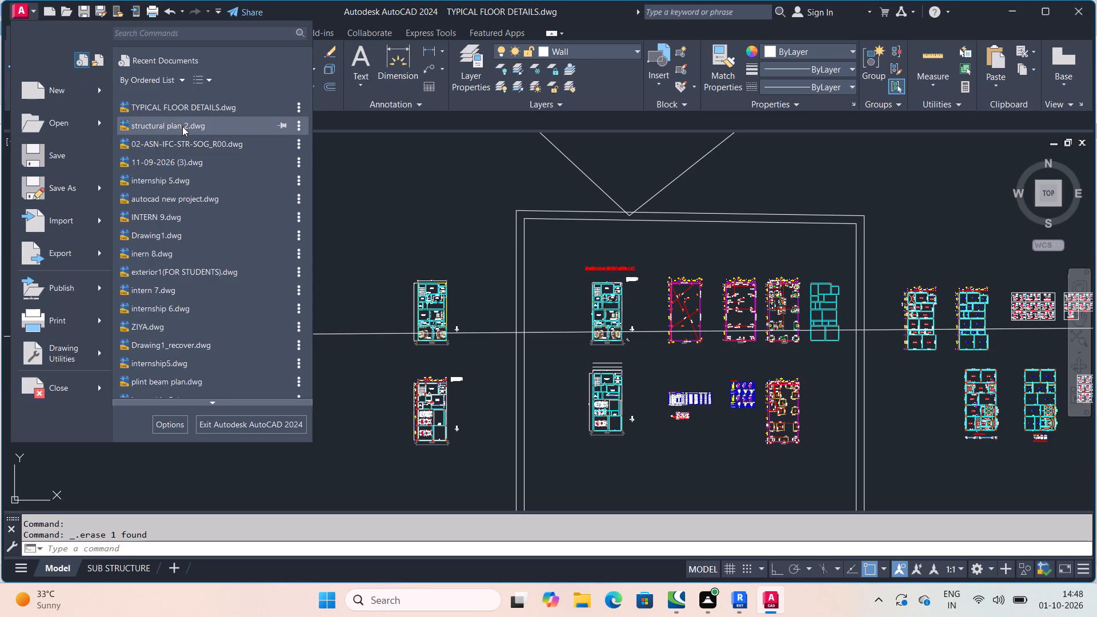
left_click(199, 122)
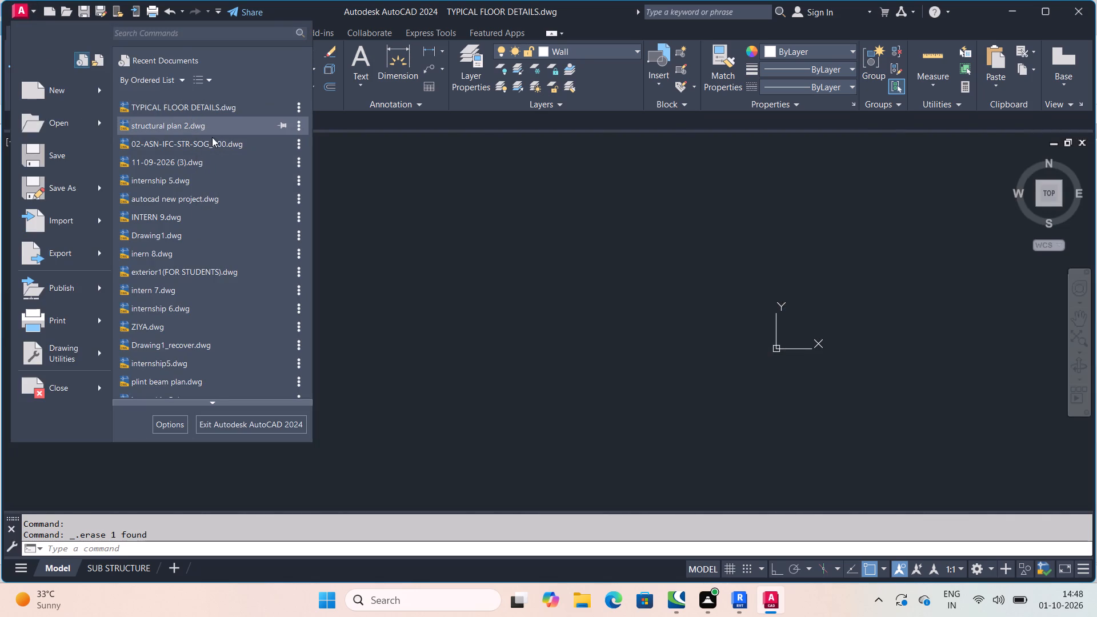
Examine the C2 pedestal outline on footing SF4 in the structural plan 2 footing layout.
scroll(839, 306, "up", 12)
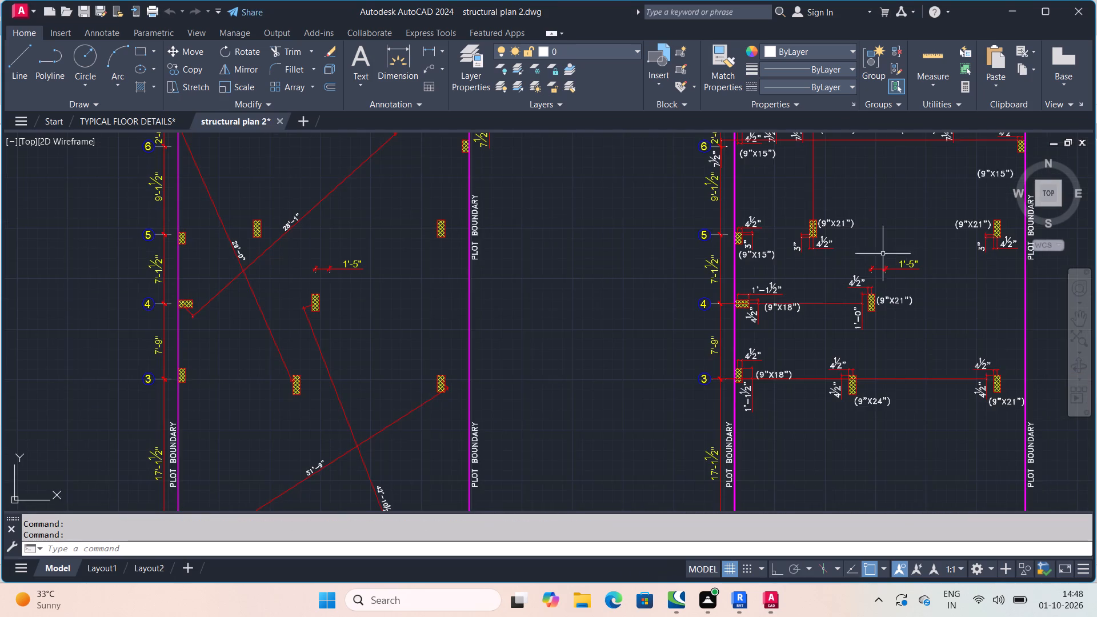
middle_click_drag(882, 254, 474, 482)
scroll(474, 483, "up", 1)
middle_click_drag(822, 370, 380, 402)
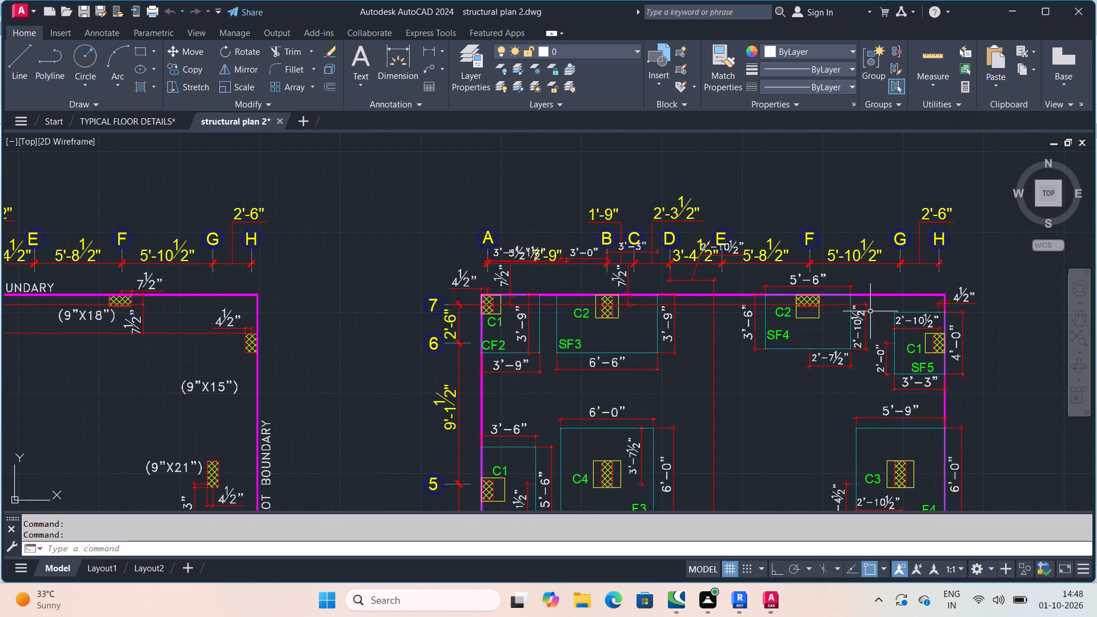
scroll(840, 314, "up", 2)
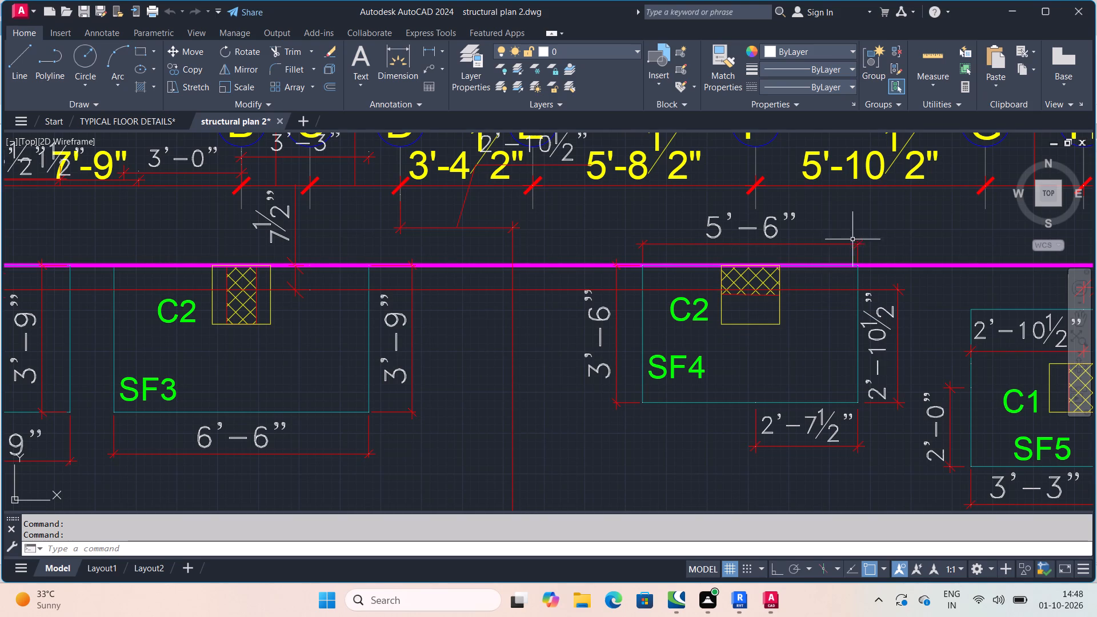
scroll(788, 270, "down", 3)
scroll(808, 299, "up", 3)
scroll(810, 303, "down", 3)
scroll(774, 278, "up", 3)
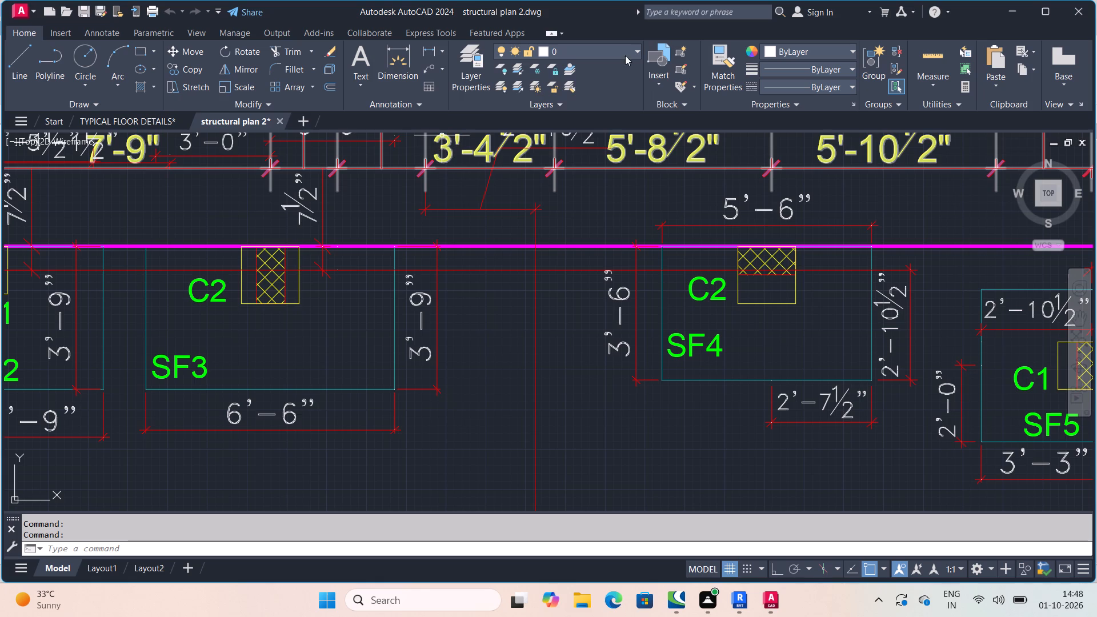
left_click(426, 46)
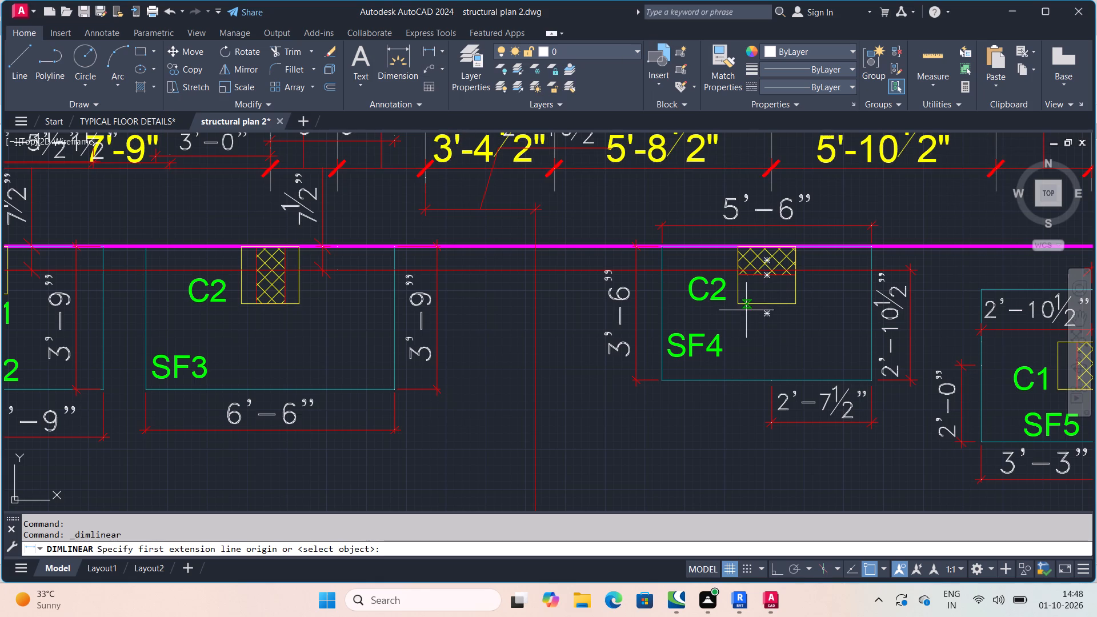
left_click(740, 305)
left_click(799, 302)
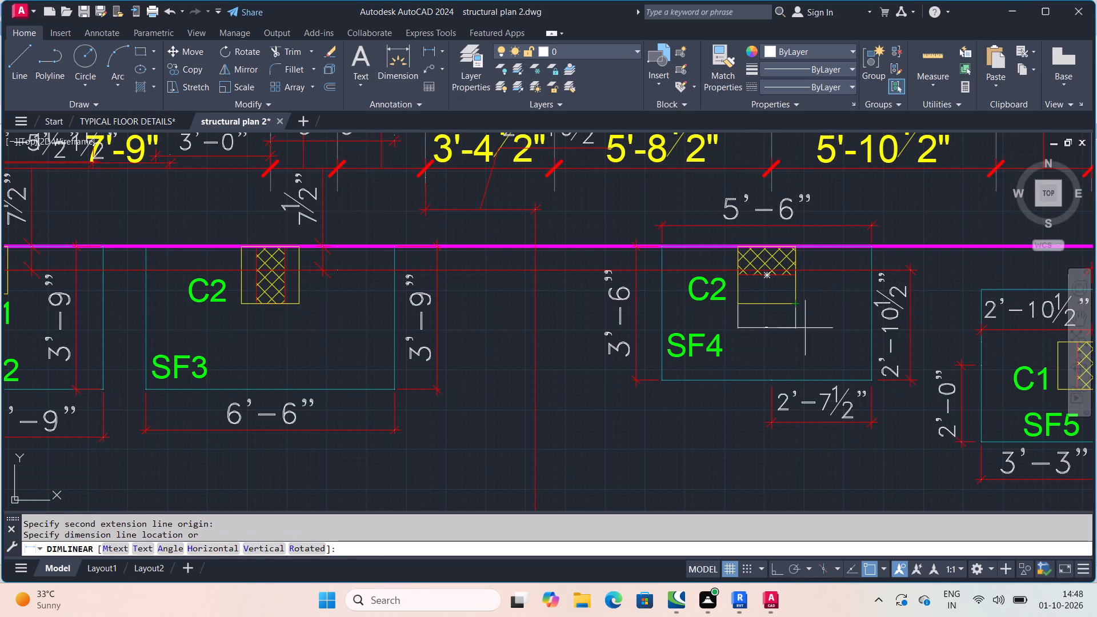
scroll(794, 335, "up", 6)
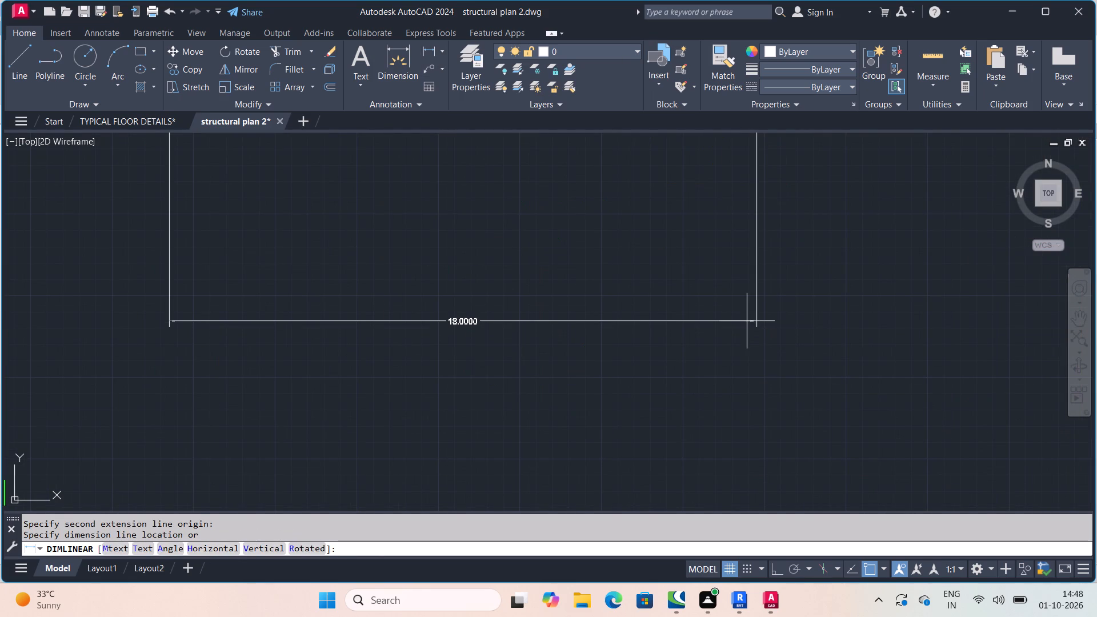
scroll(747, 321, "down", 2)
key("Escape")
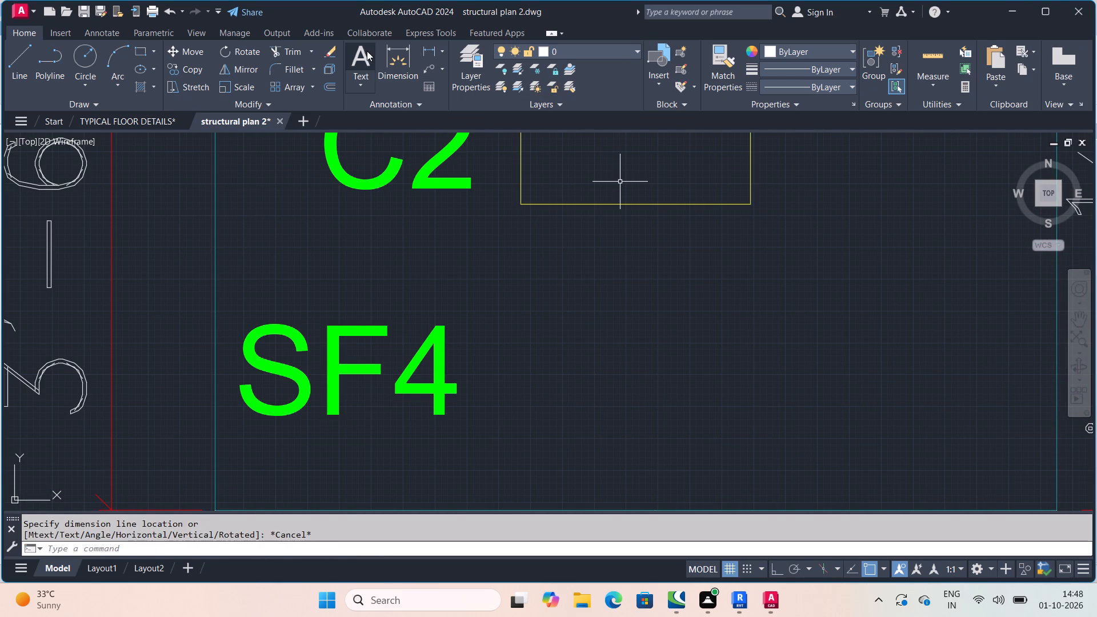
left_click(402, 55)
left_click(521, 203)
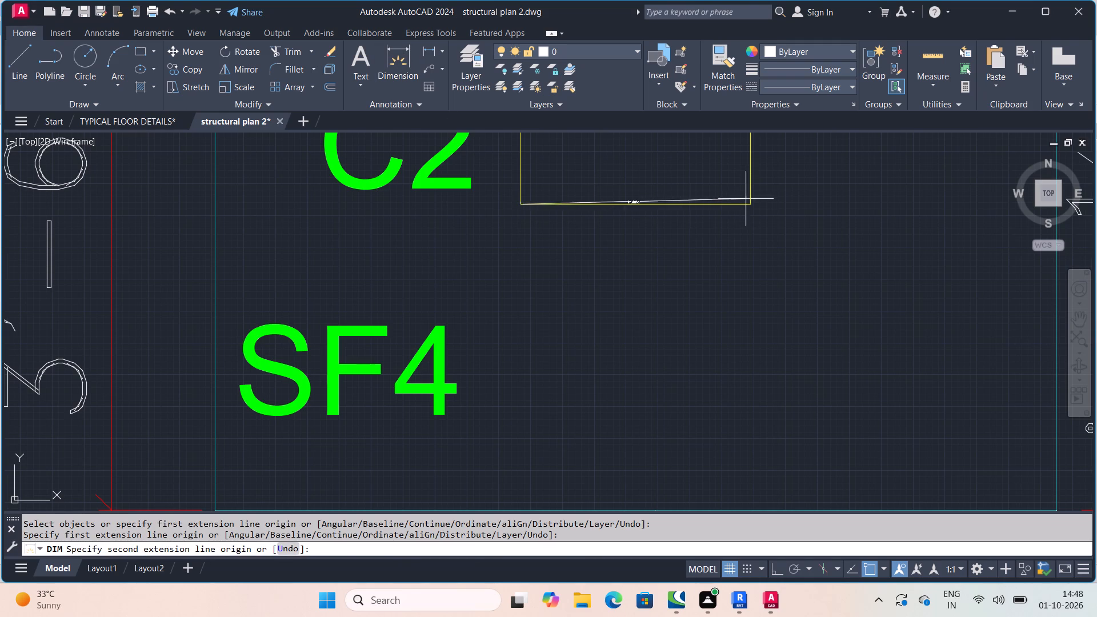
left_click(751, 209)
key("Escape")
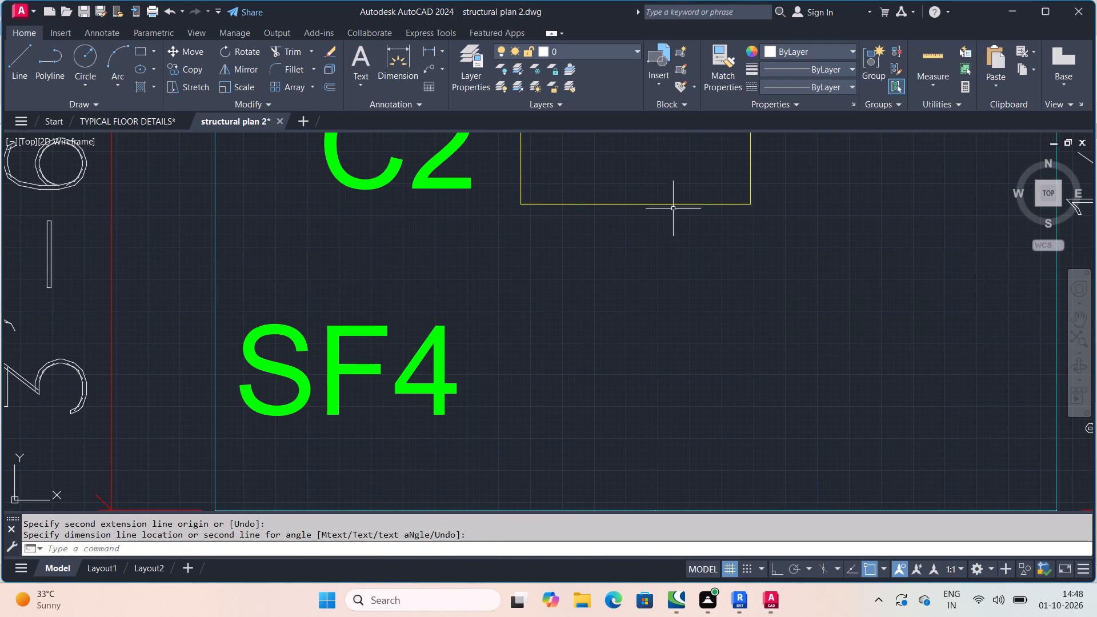
Dimension the width of the C2 pedestal outline along its bottom edge on footing SF4.
key("space")
left_click(522, 206)
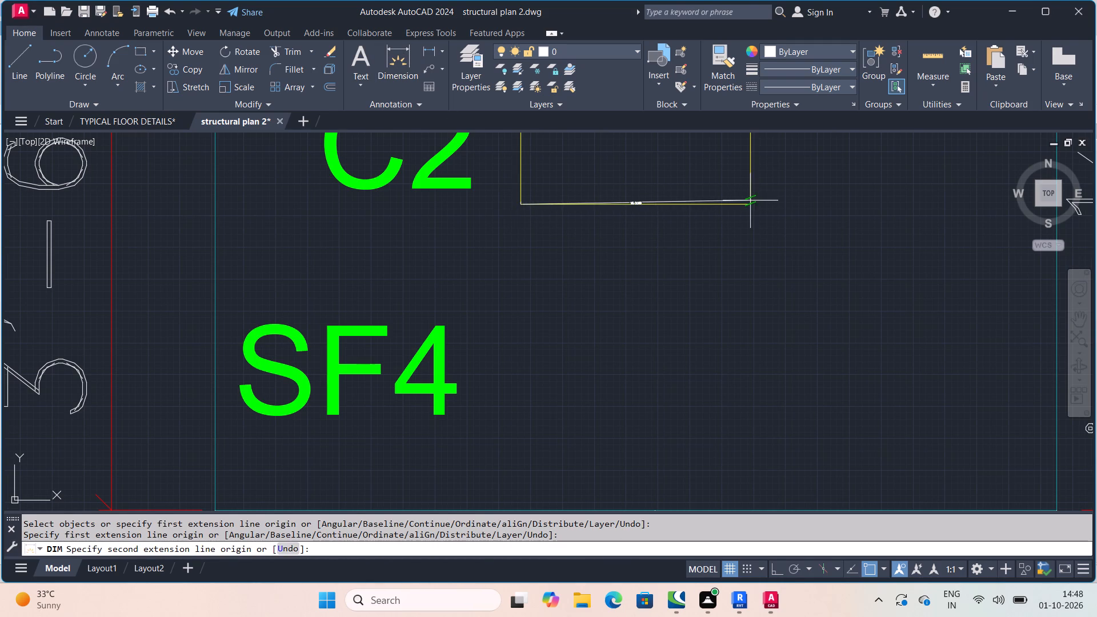
left_click(747, 209)
scroll(624, 285, "up", 5)
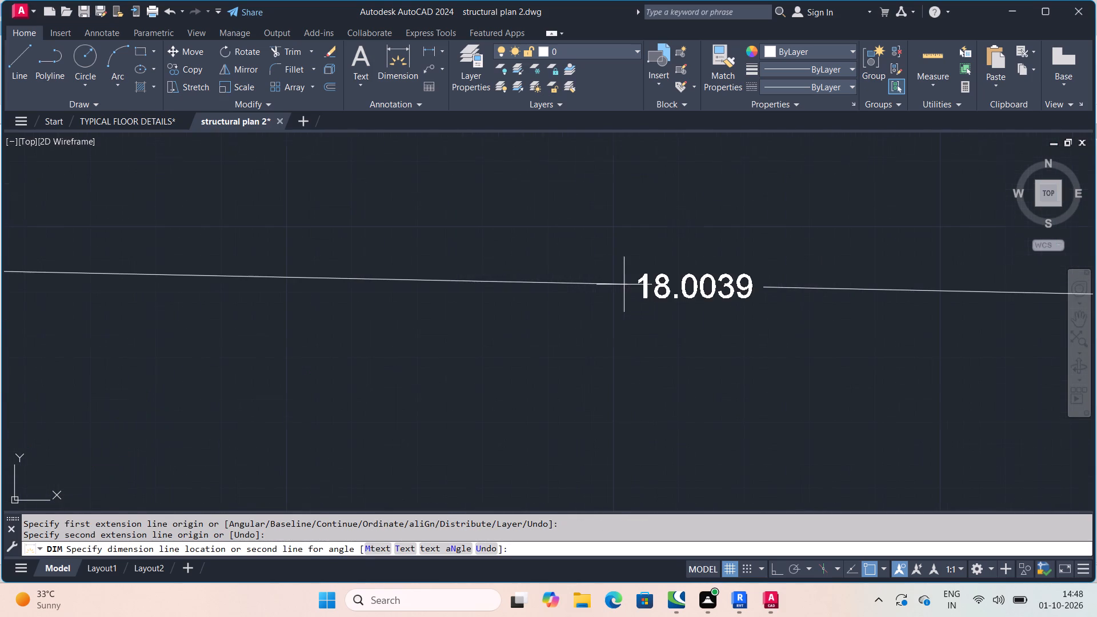
left_click(624, 285)
scroll(650, 277, "down", 4)
scroll(662, 278, "up", 5)
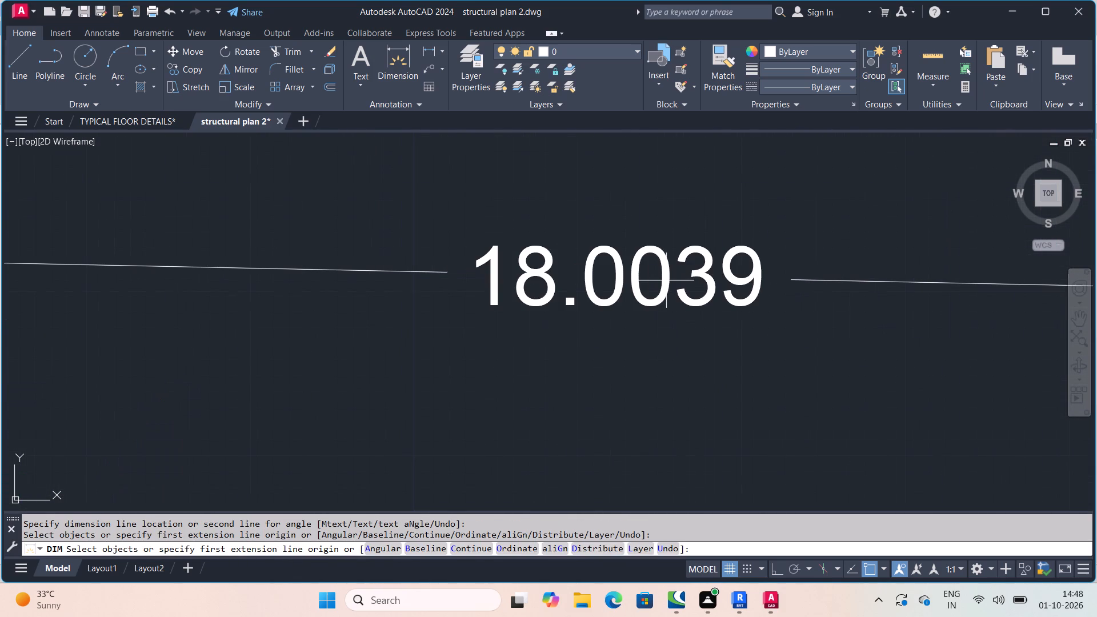
scroll(666, 278, "down", 4)
Dimension the full depth of the C2 pedestal on SF4 along its right side, from the plot boundary to the bottom corner.
scroll(679, 244, "down", 6)
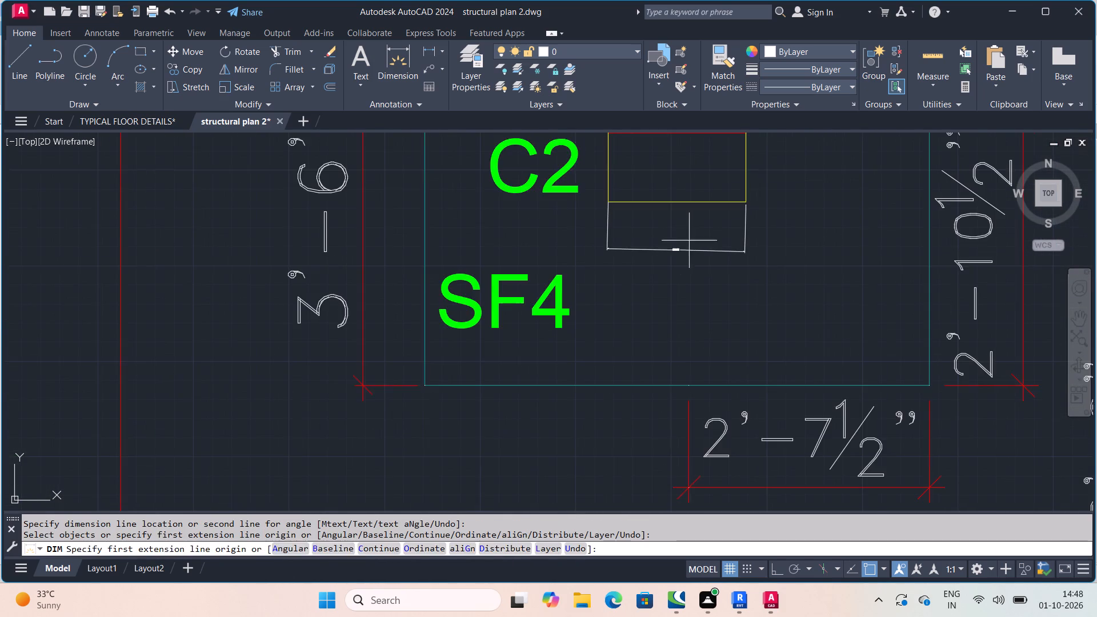
middle_click_drag(691, 227, 693, 283)
scroll(690, 235, "down", 1)
scroll(715, 216, "up", 2)
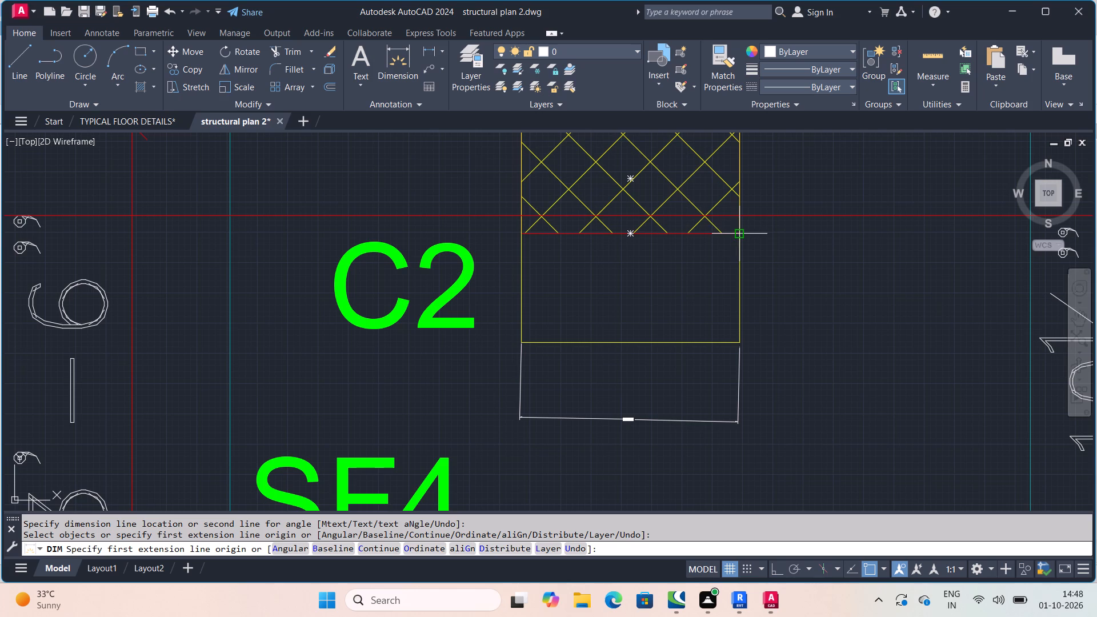
scroll(741, 237, "down", 4)
scroll(735, 214, "up", 4)
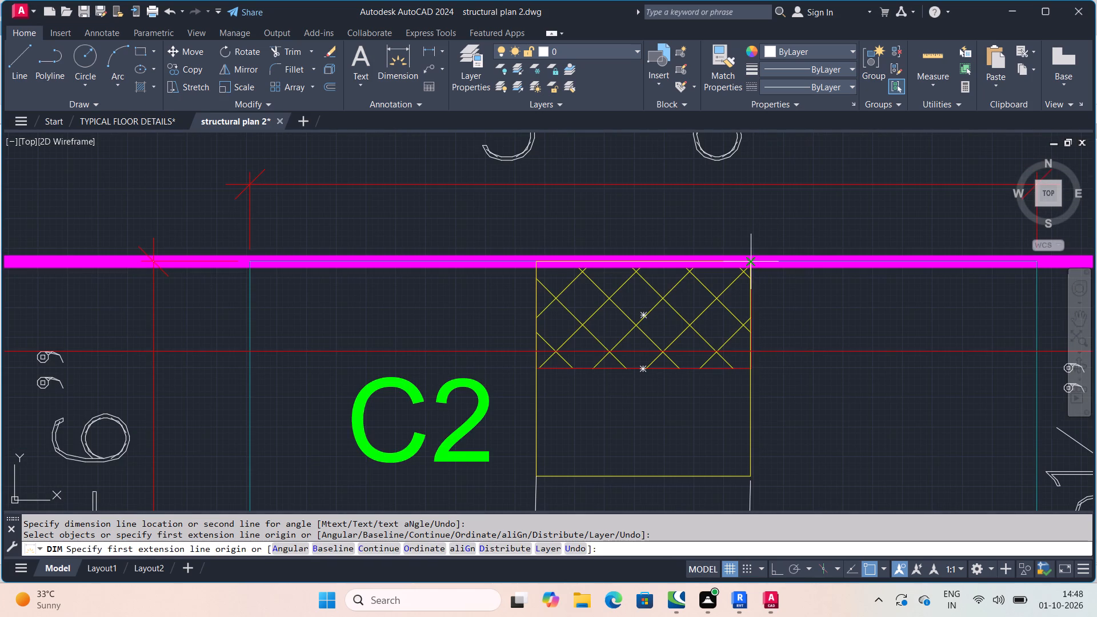
left_click(750, 264)
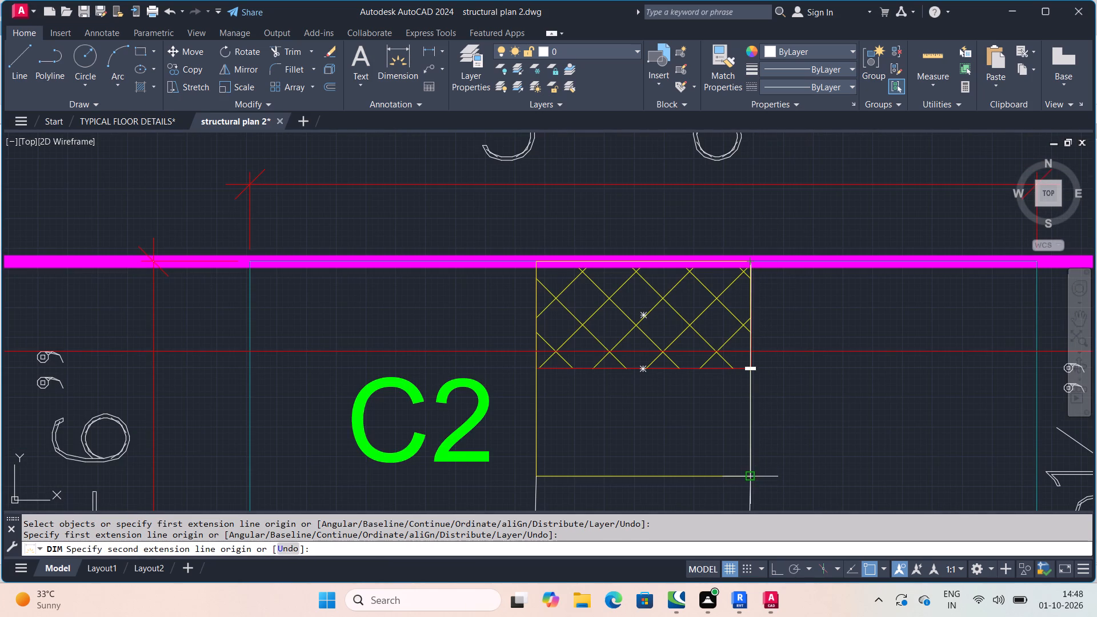
left_click(749, 479)
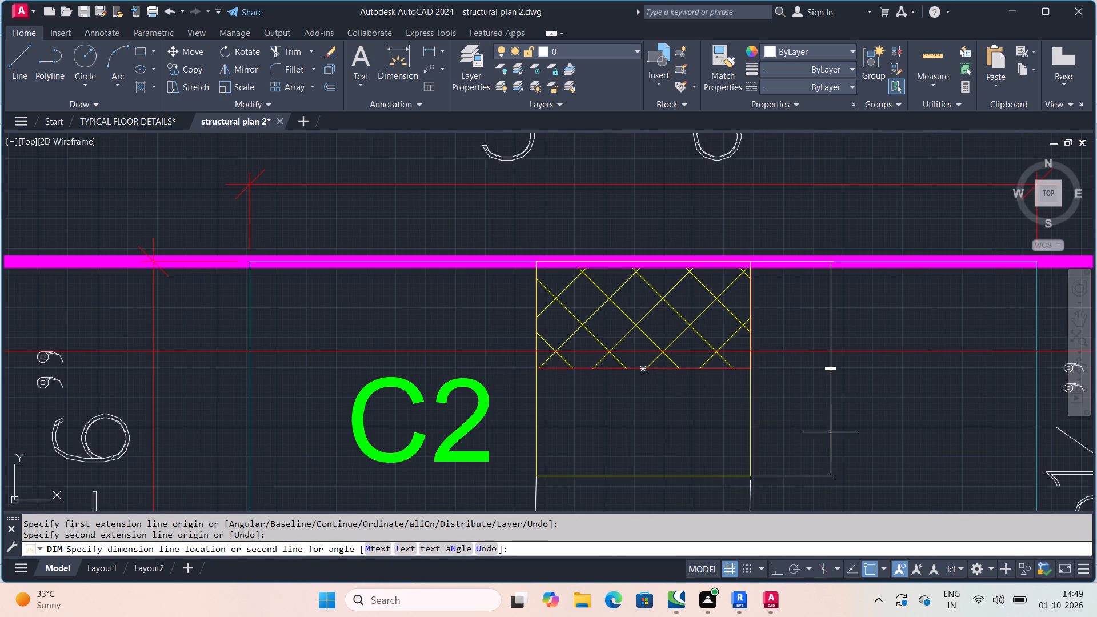
scroll(823, 401, "up", 4)
left_click(812, 375)
scroll(812, 375, "down", 4)
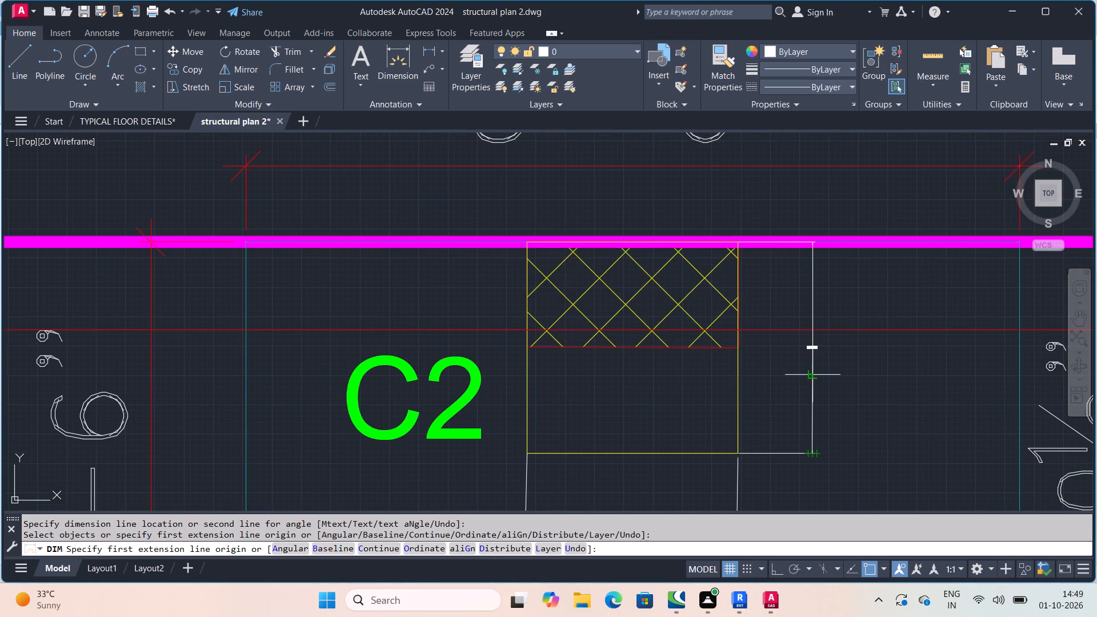
scroll(813, 365, "up", 3)
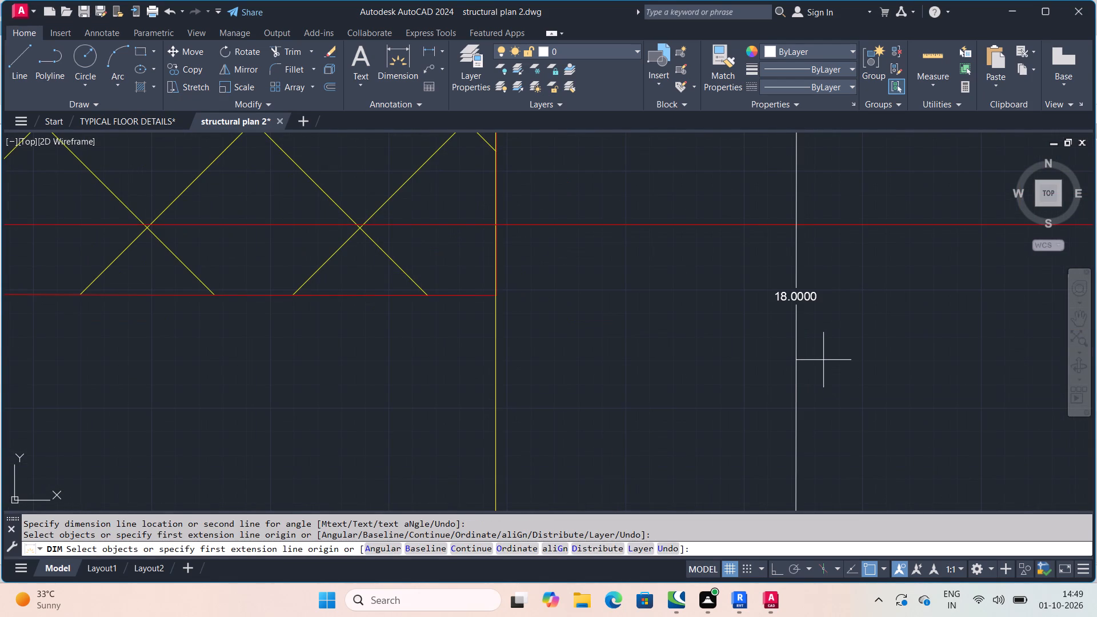
scroll(828, 358, "down", 3)
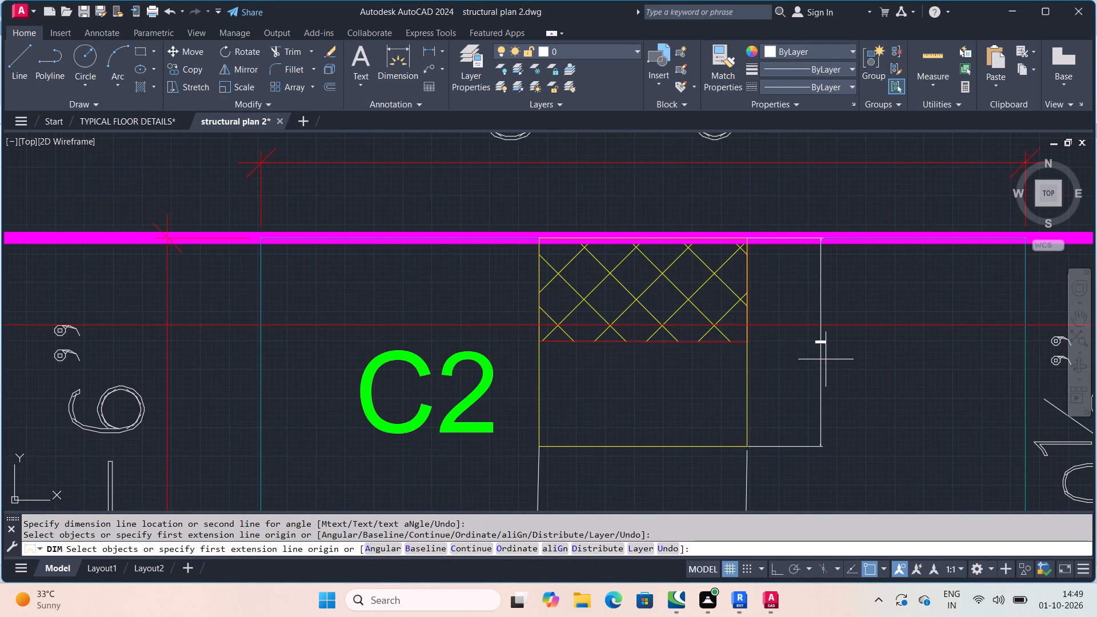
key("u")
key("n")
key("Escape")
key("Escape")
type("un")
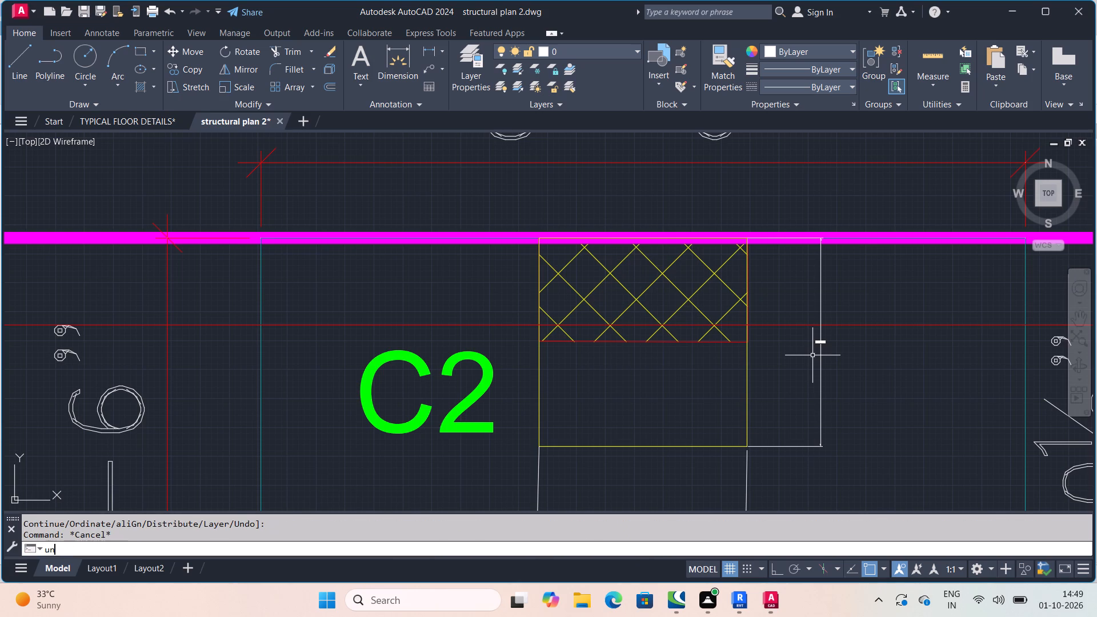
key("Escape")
Configure the drawing units to decimal length with precision 0 and an insertion scale in millimeters.
type("un")
key("Return")
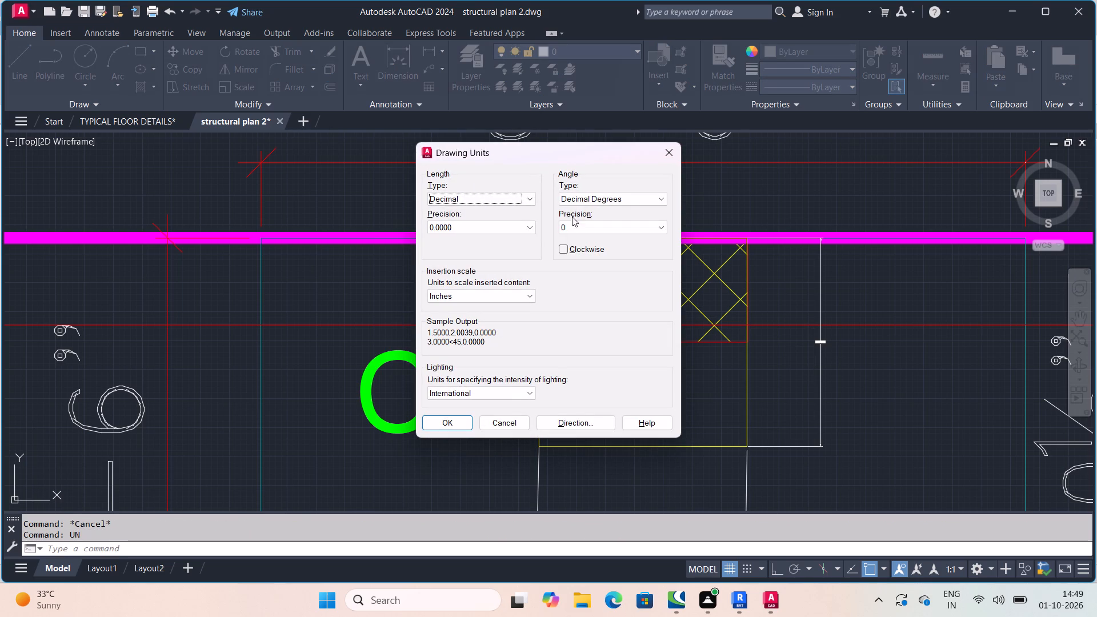
left_click(529, 197)
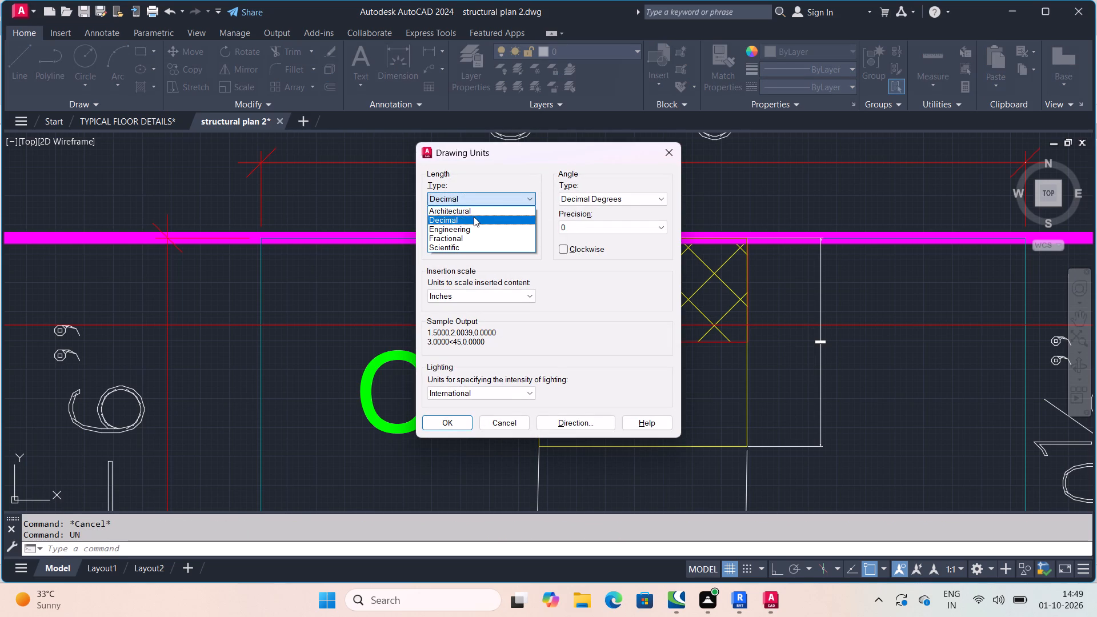
left_click(479, 214)
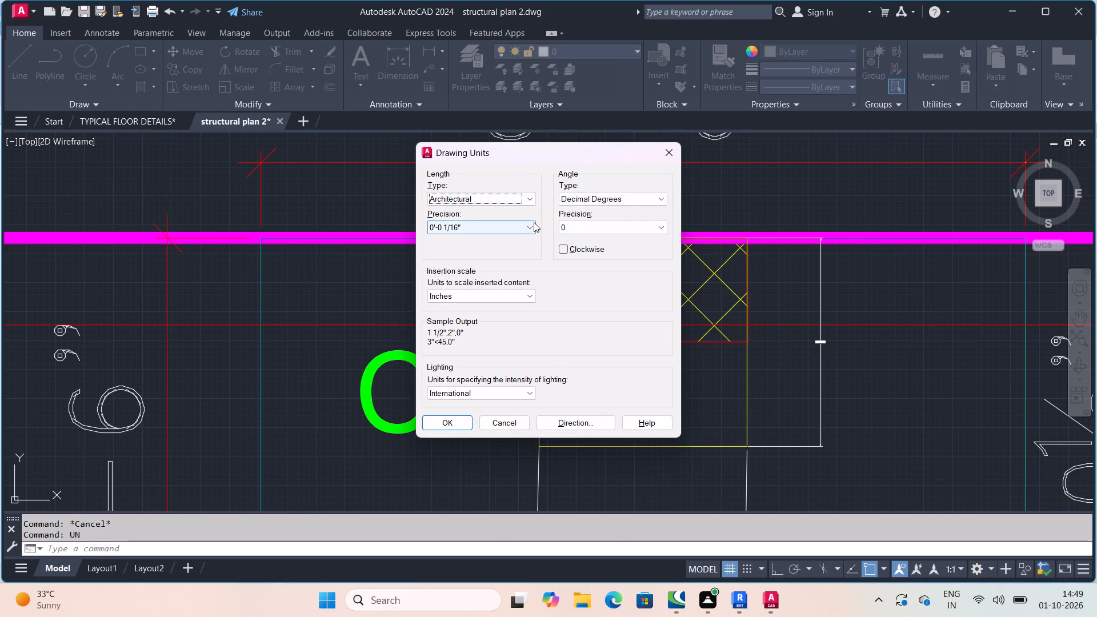
left_click(534, 222)
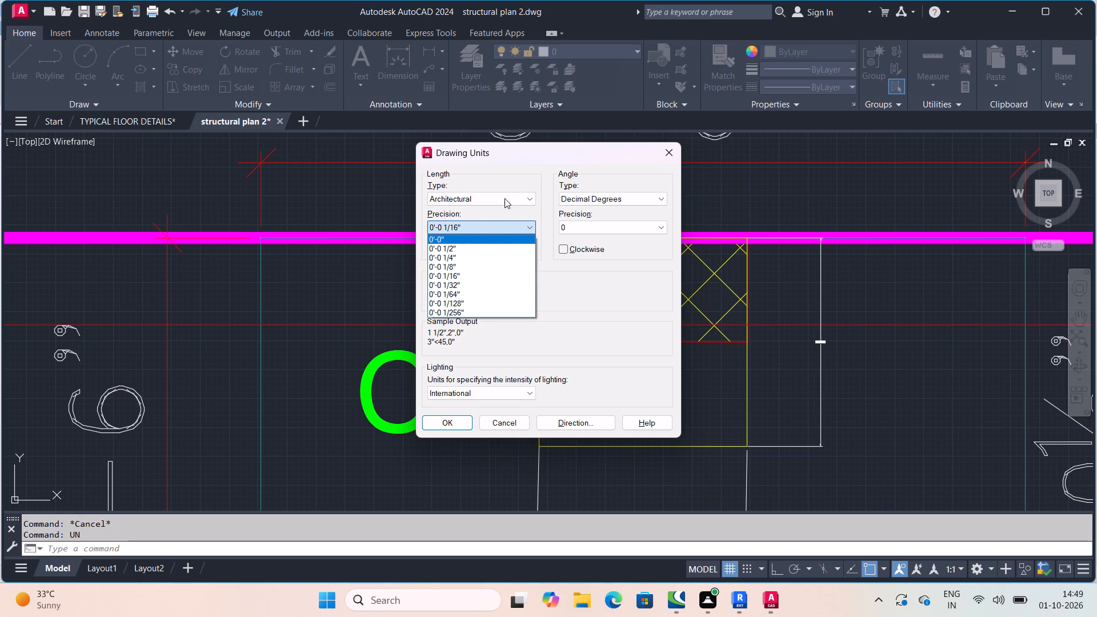
left_click(515, 198)
left_click(530, 202)
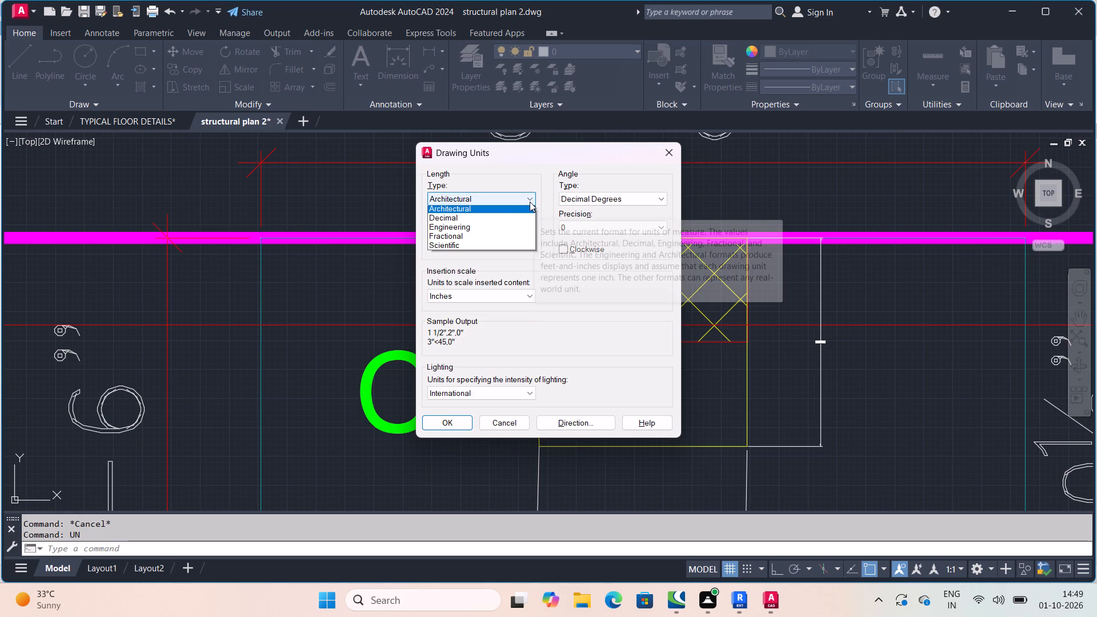
left_click(489, 220)
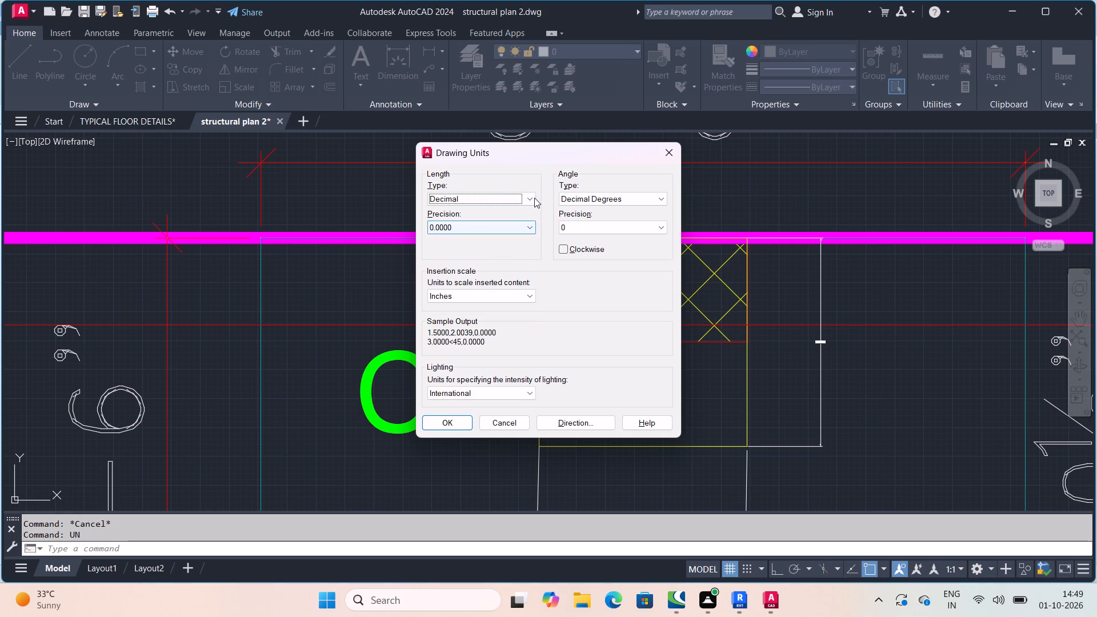
left_click(528, 197)
left_click(511, 229)
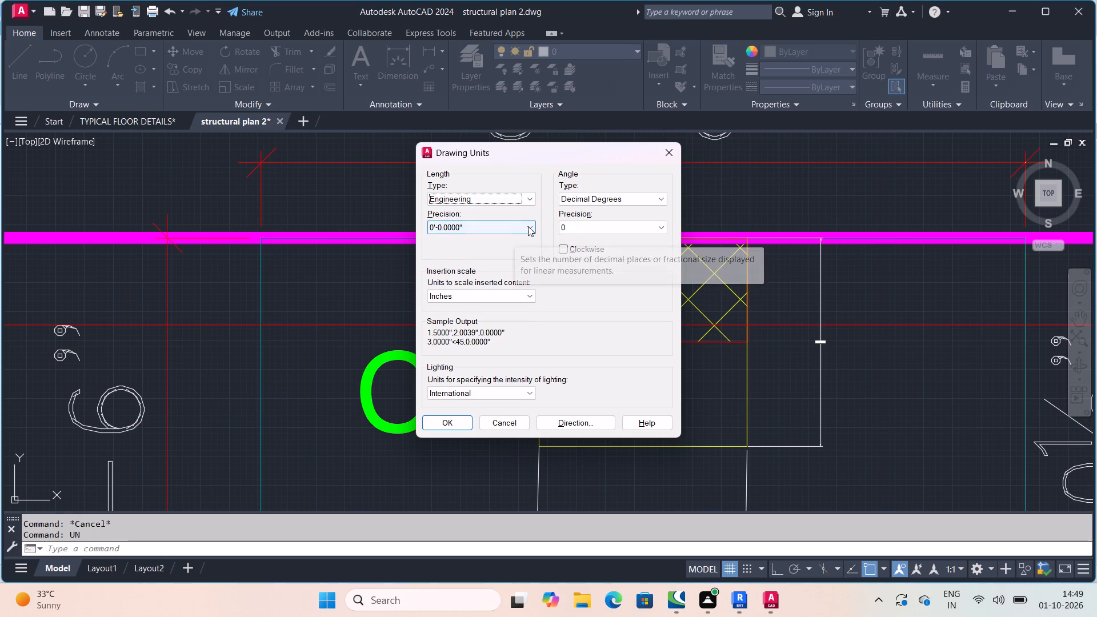
left_click(527, 226)
left_click(486, 238)
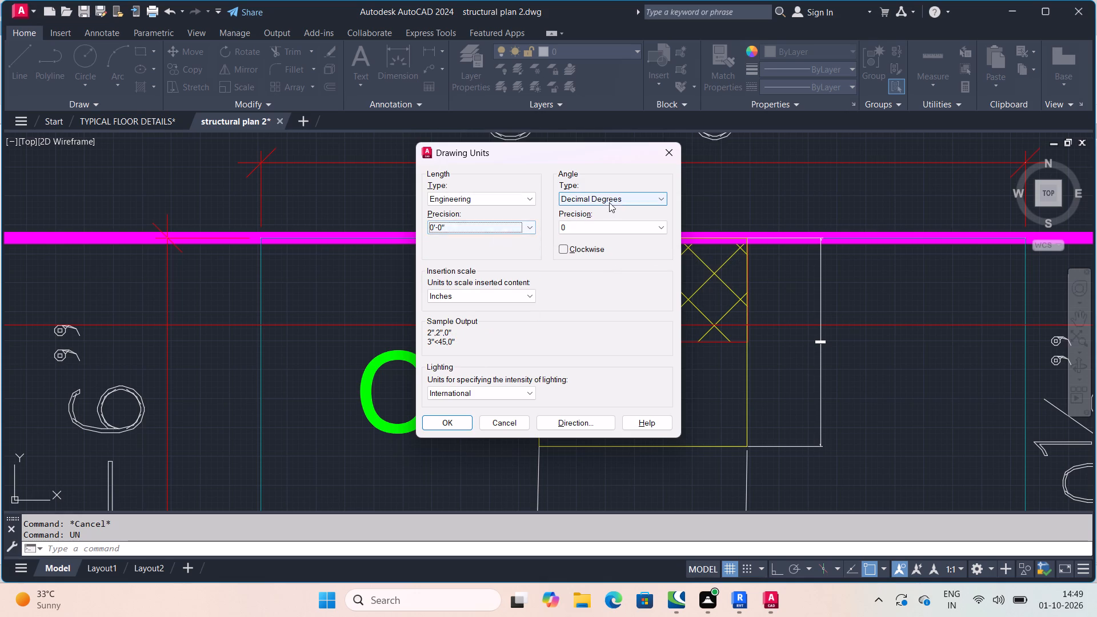
left_click(527, 298)
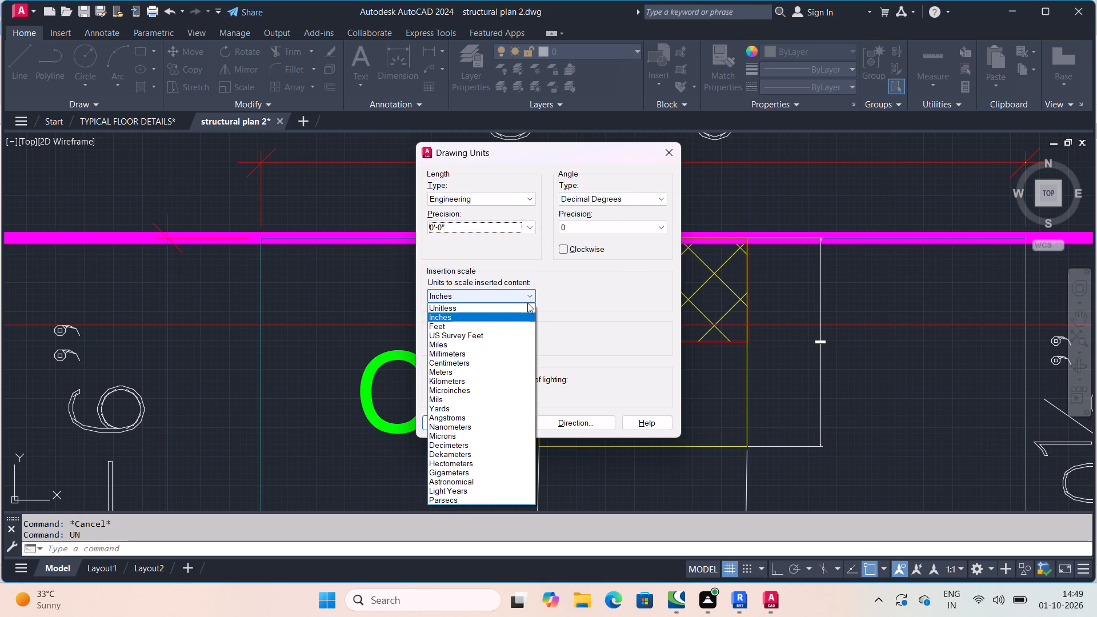
left_click(502, 356)
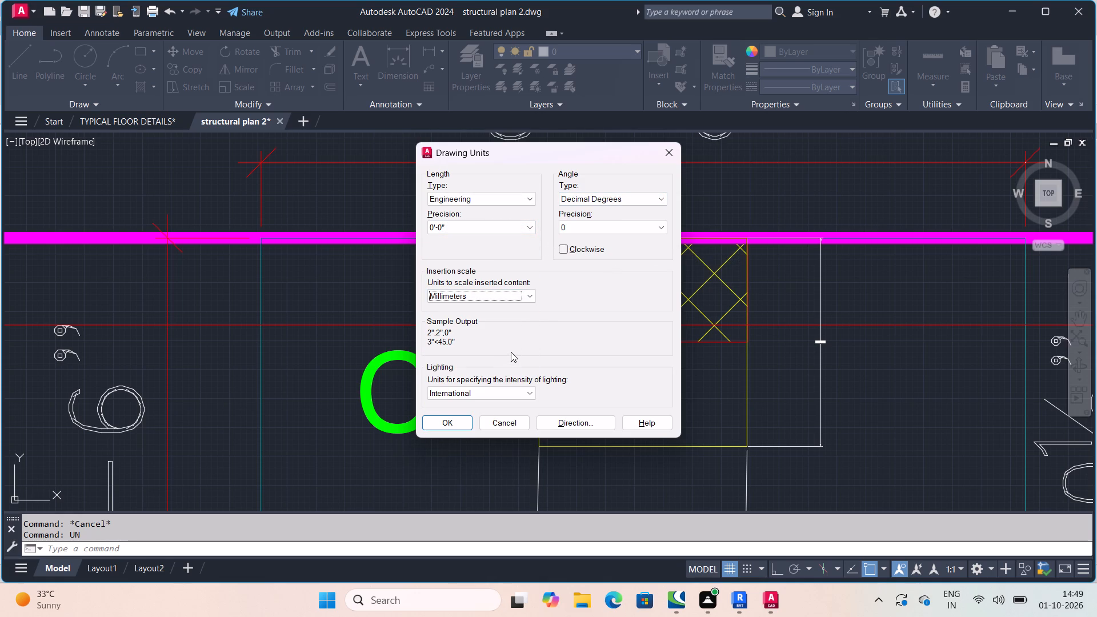
left_click(526, 201)
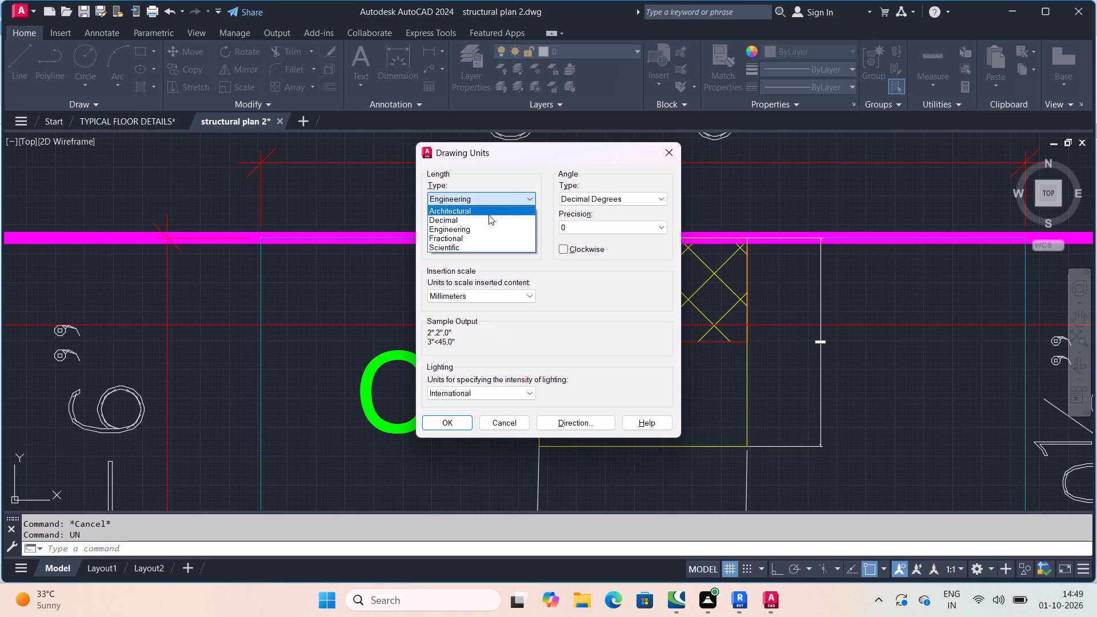
left_click(497, 224)
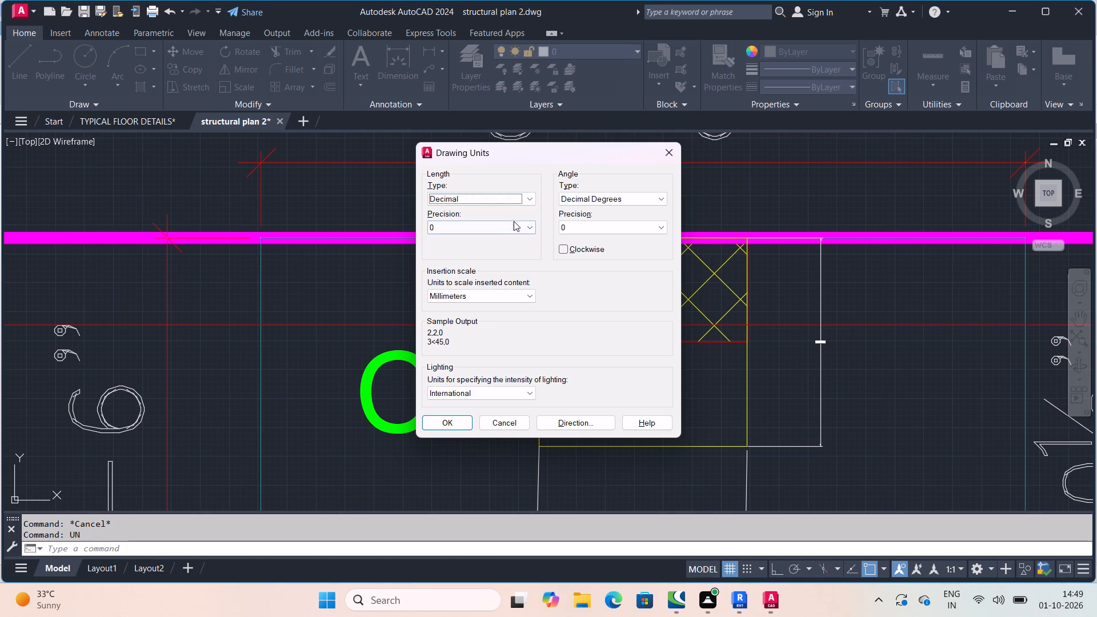
left_click(461, 420)
Examine the footing layout along grid 7, comparing the C2 pedestals on SF3 and SF4.
scroll(744, 411, "down", 5)
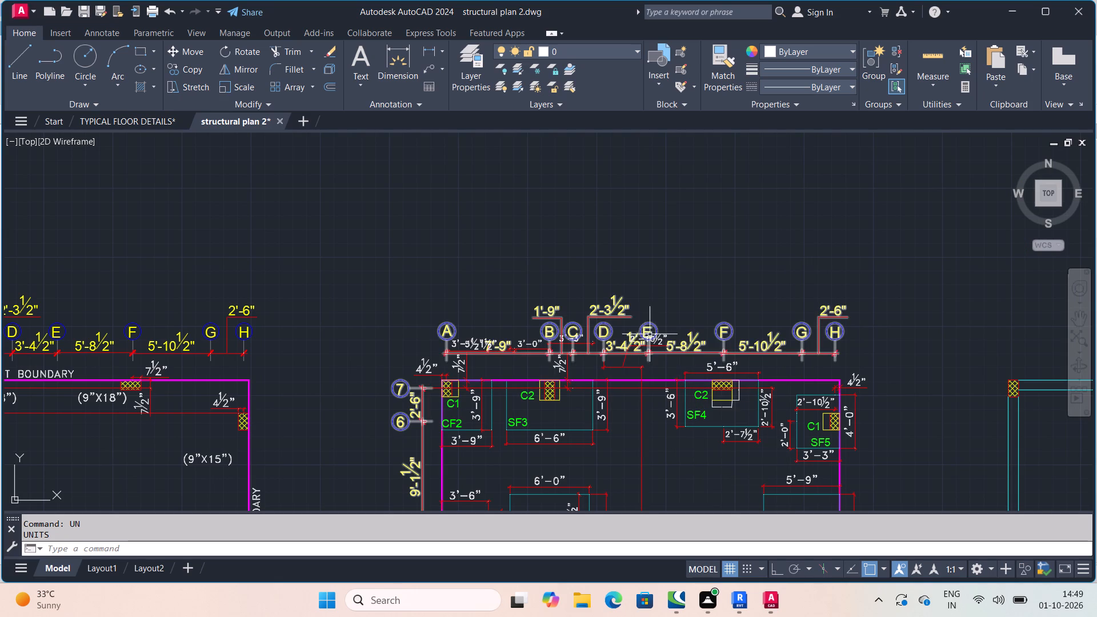
middle_click_drag(626, 371, 673, 295)
scroll(665, 318, "down", 1)
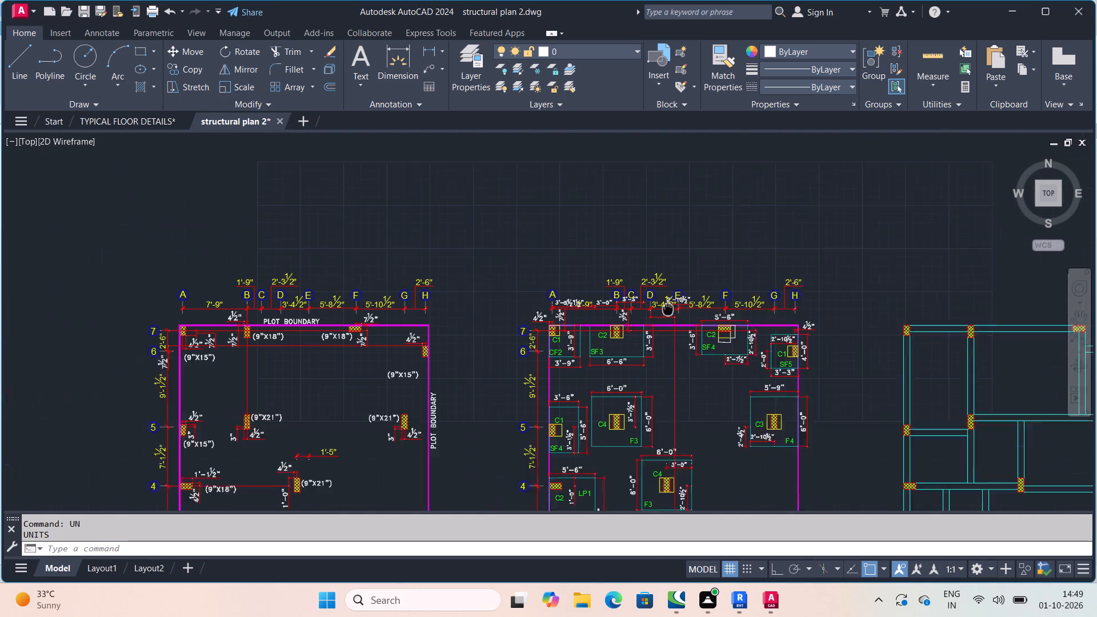
middle_click_drag(673, 295, 674, 282)
middle_click(674, 281)
scroll(737, 315, "up", 2)
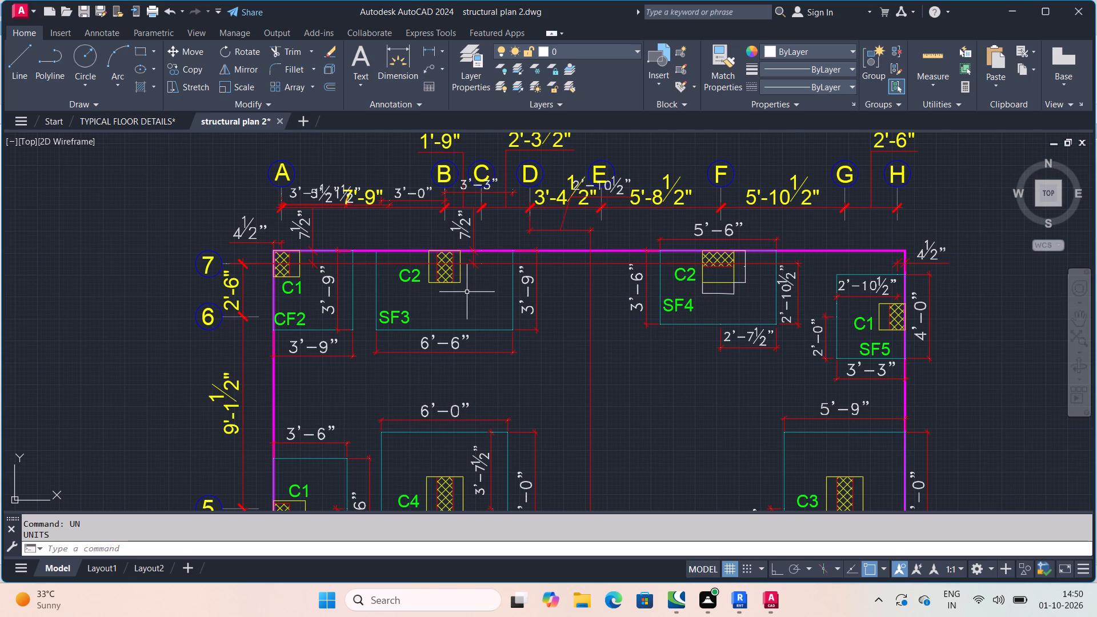
Delete the width dimension below the C2 pedestal on footing SF4 and the depth dimension beside it.
scroll(768, 291, "up", 4)
scroll(584, 293, "down", 2)
middle_click_drag(590, 300, 609, 316)
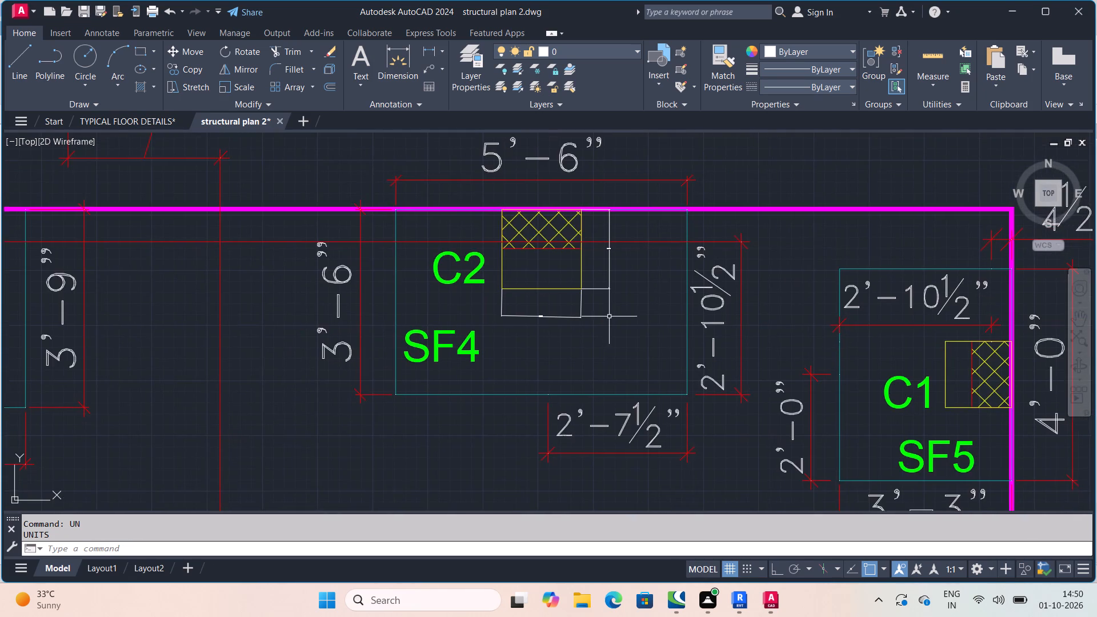
scroll(580, 319, "up", 2)
left_click(566, 314)
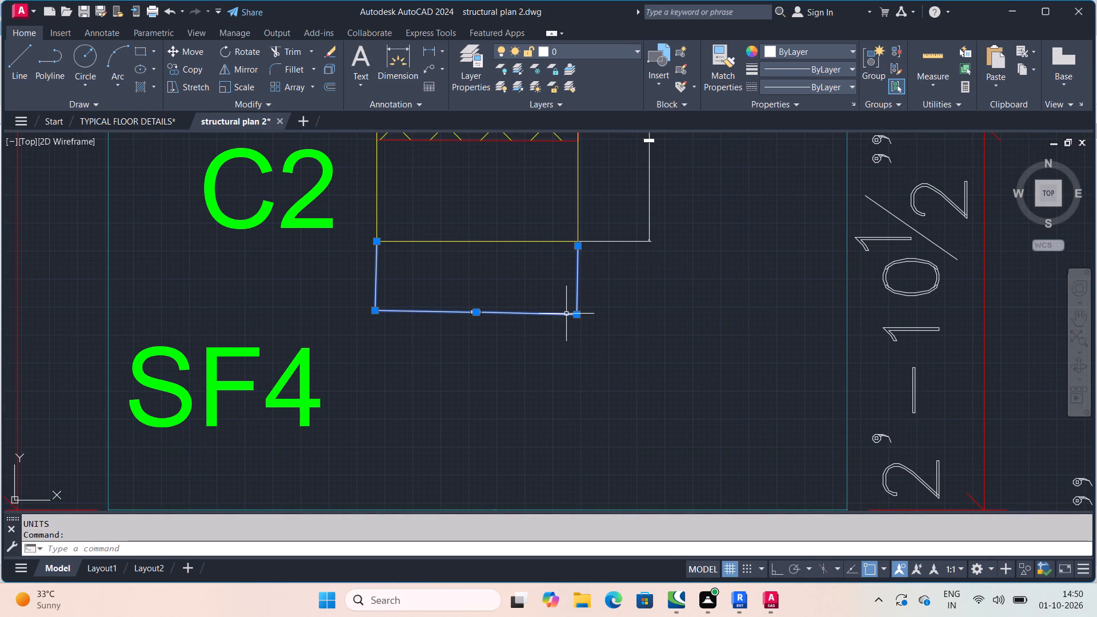
key("Delete")
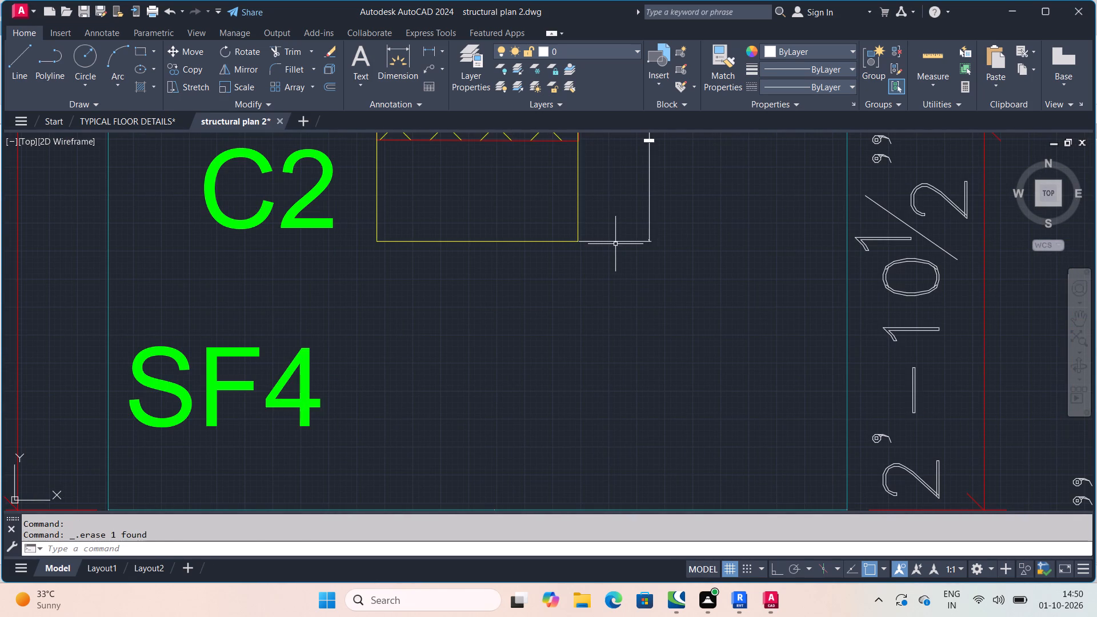
left_click(615, 244)
key("Delete")
left_click(630, 239)
key("Delete")
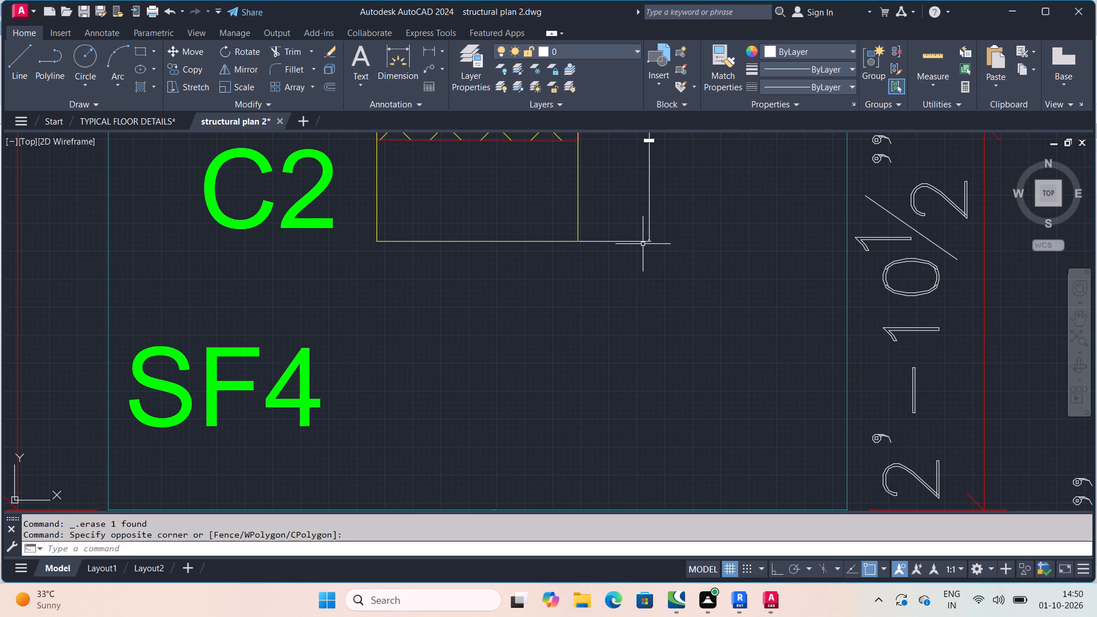
left_click(644, 242)
key("Delete")
Switch to the TYPICAL FLOOR DETAILS drawing and examine the dimensioned C1 and C2 pedestals along grid 7 of its footing layout.
scroll(643, 246, "down", 4)
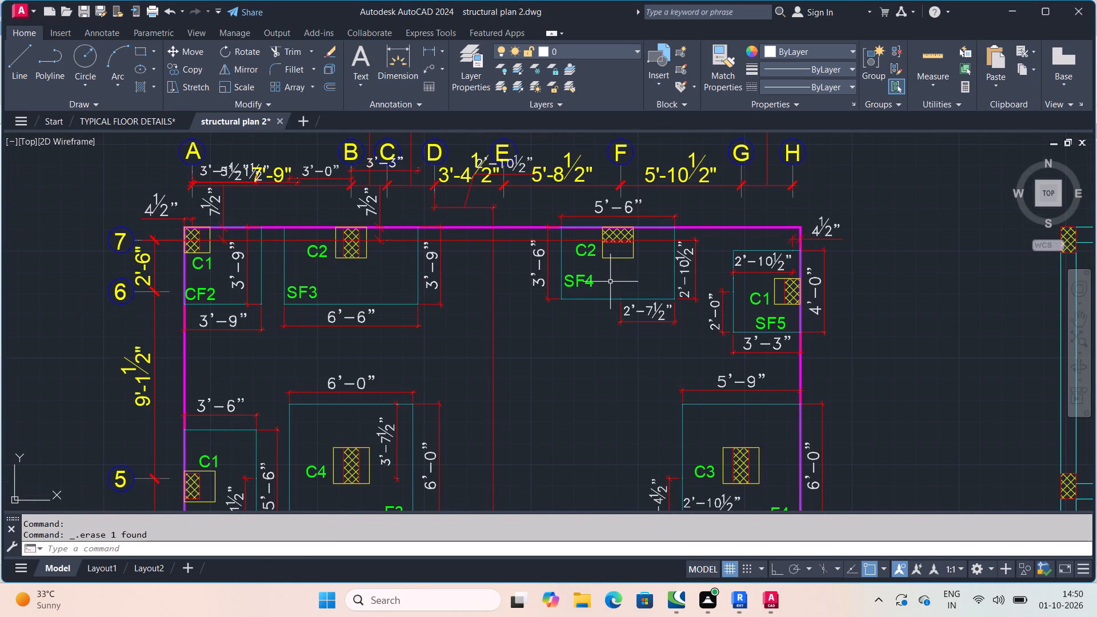
scroll(435, 302, "down", 1)
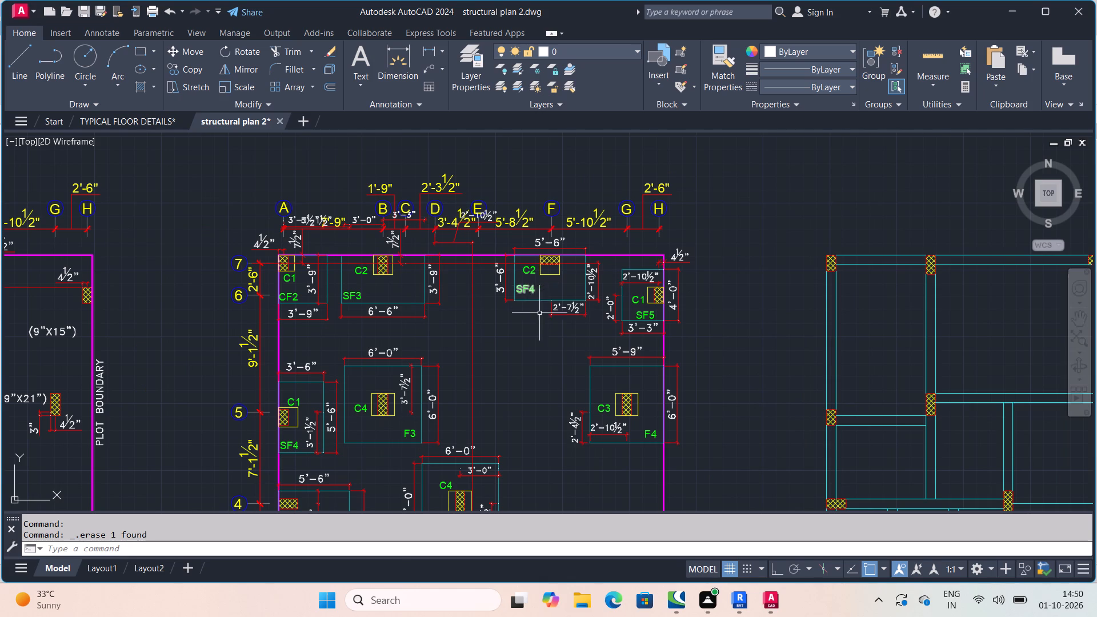
scroll(494, 318, "down", 2)
middle_click_drag(496, 317, 647, 255)
scroll(526, 292, "down", 2)
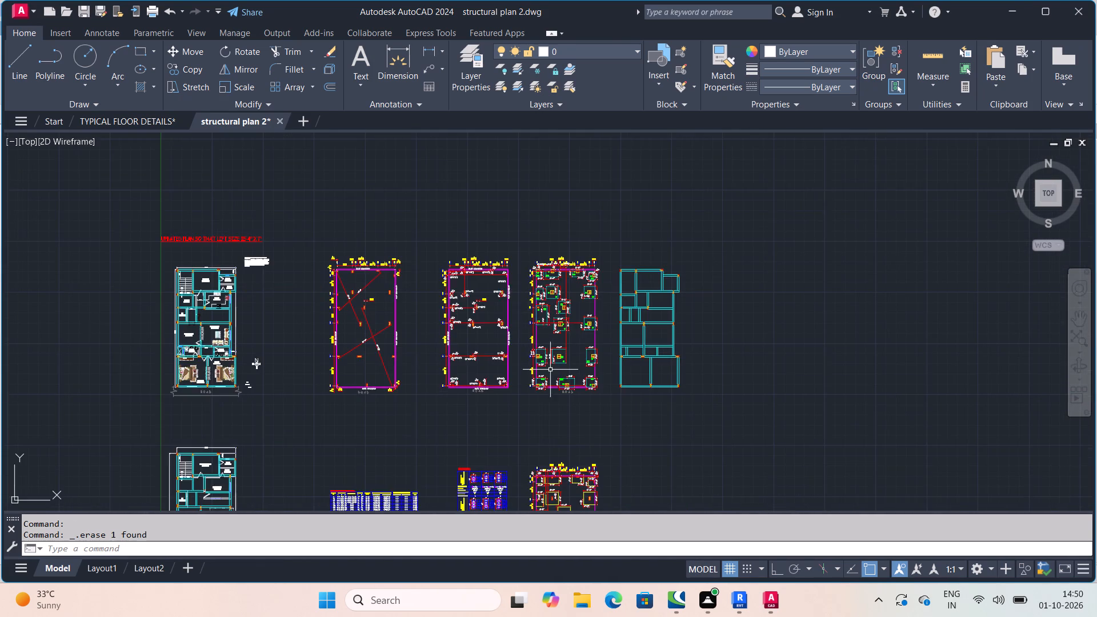
scroll(552, 368, "down", 1)
middle_click_drag(552, 367, 549, 272)
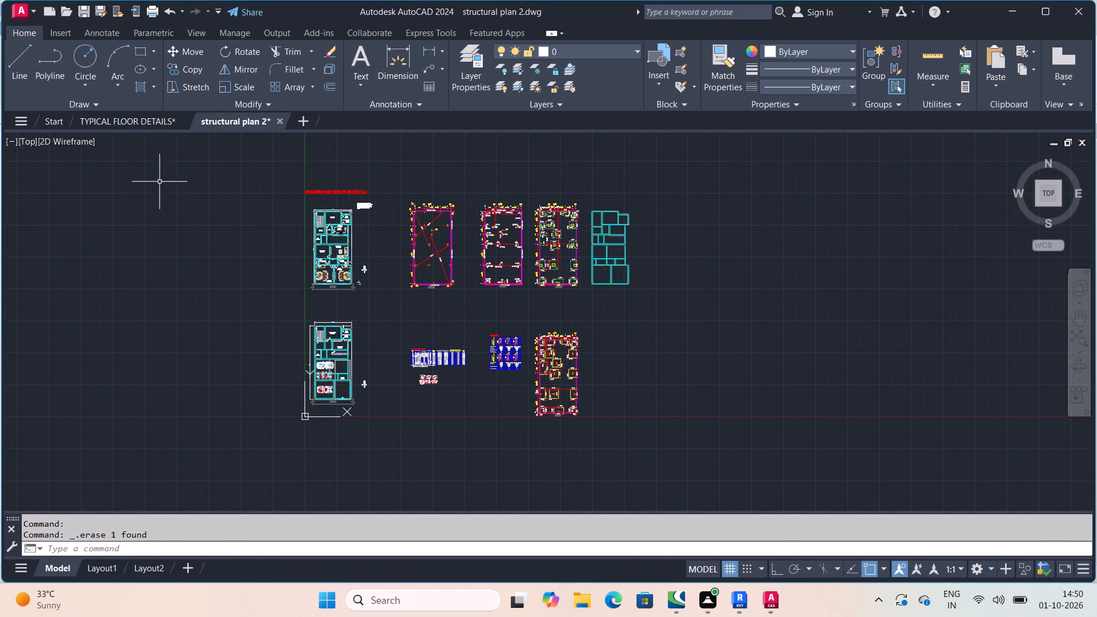
left_click(141, 121)
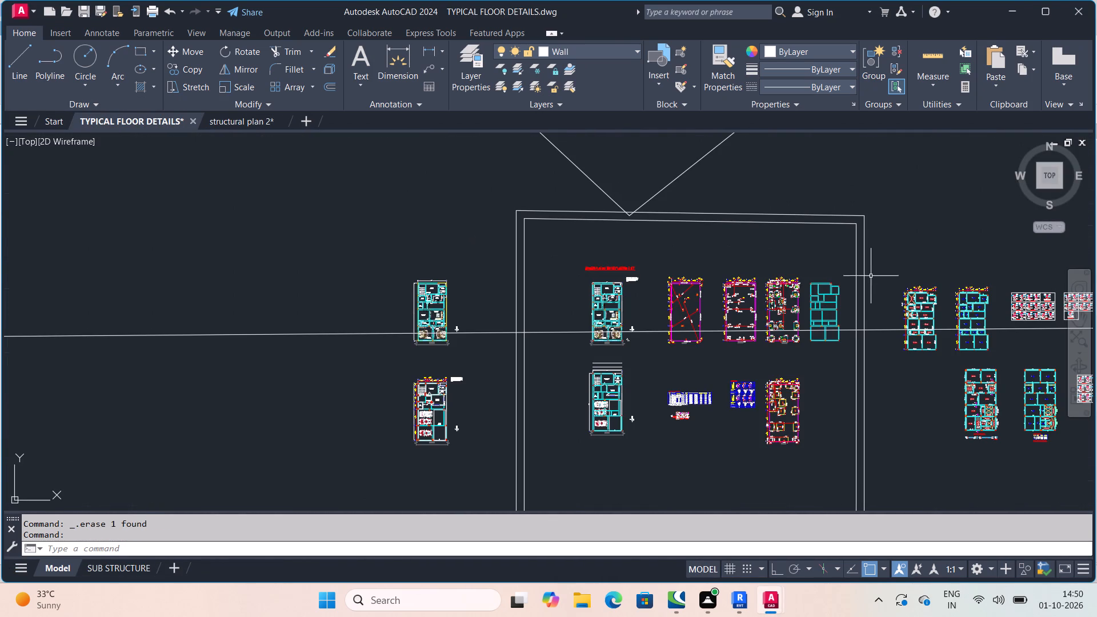
scroll(825, 301, "up", 6)
middle_click_drag(650, 242, 675, 363)
scroll(505, 286, "up", 2)
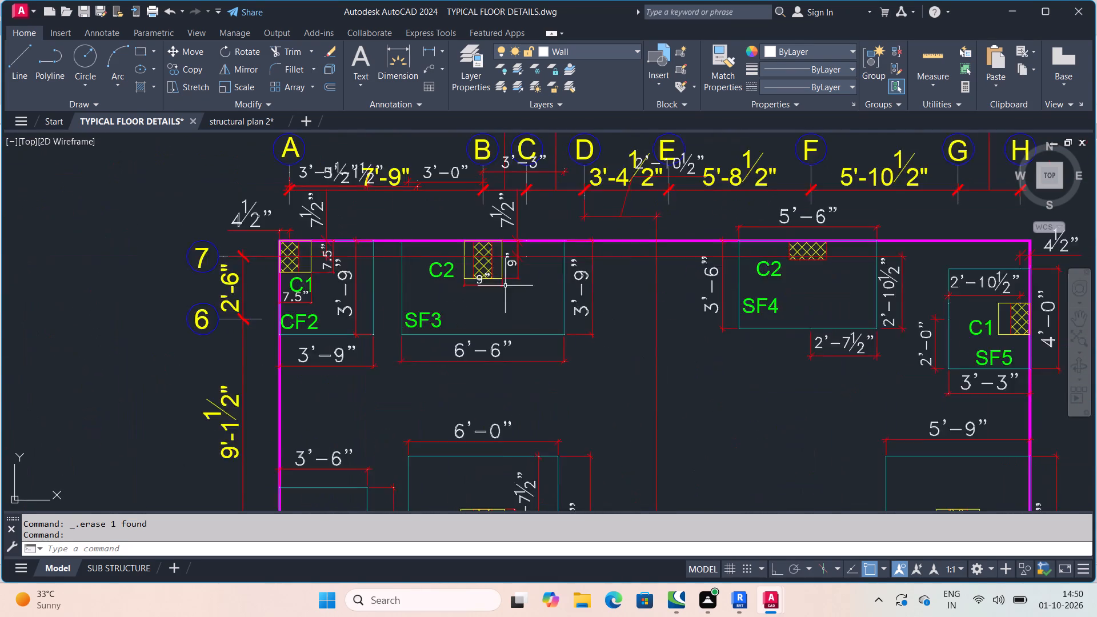
scroll(505, 286, "up", 1)
middle_click_drag(493, 290, 499, 332)
scroll(499, 332, "down", 1)
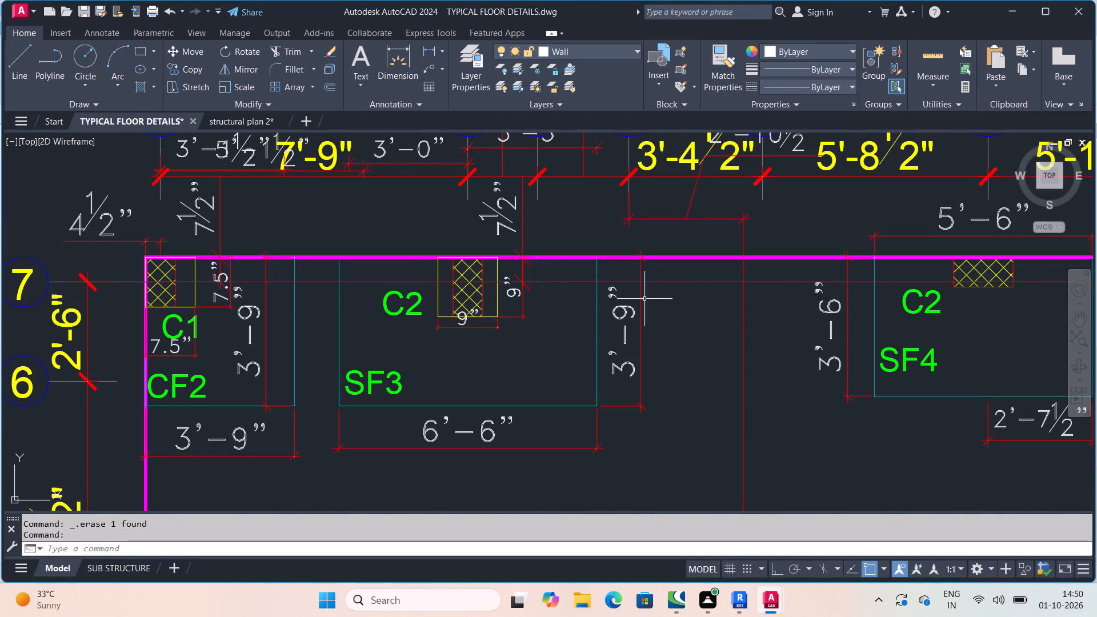
middle_click_drag(758, 310, 705, 326)
scroll(759, 310, "down", 1)
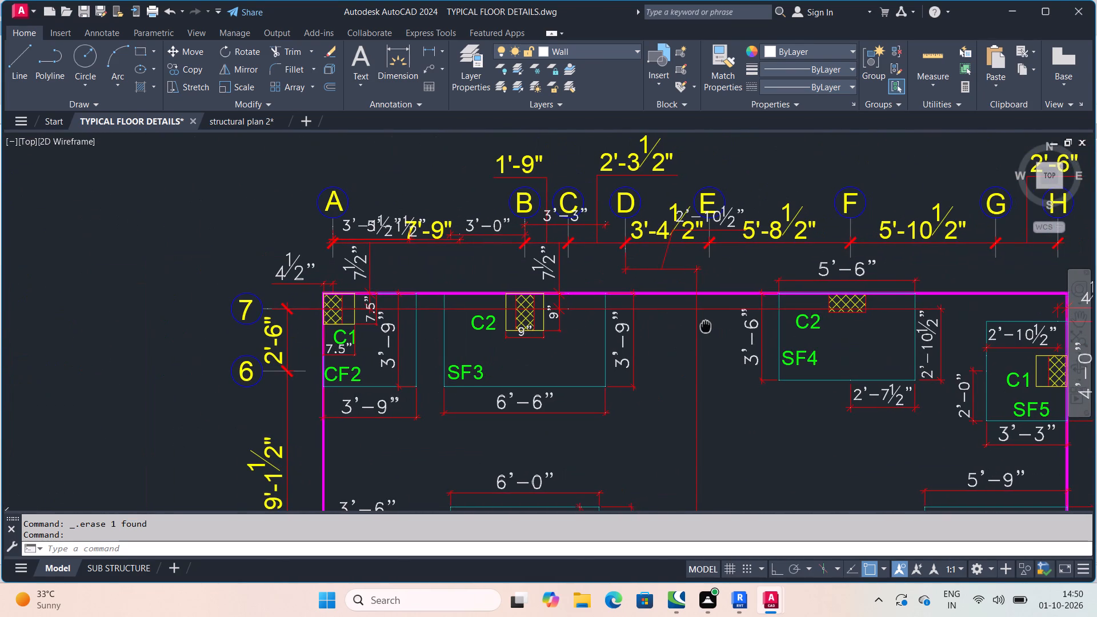
middle_click_drag(705, 326, 669, 324)
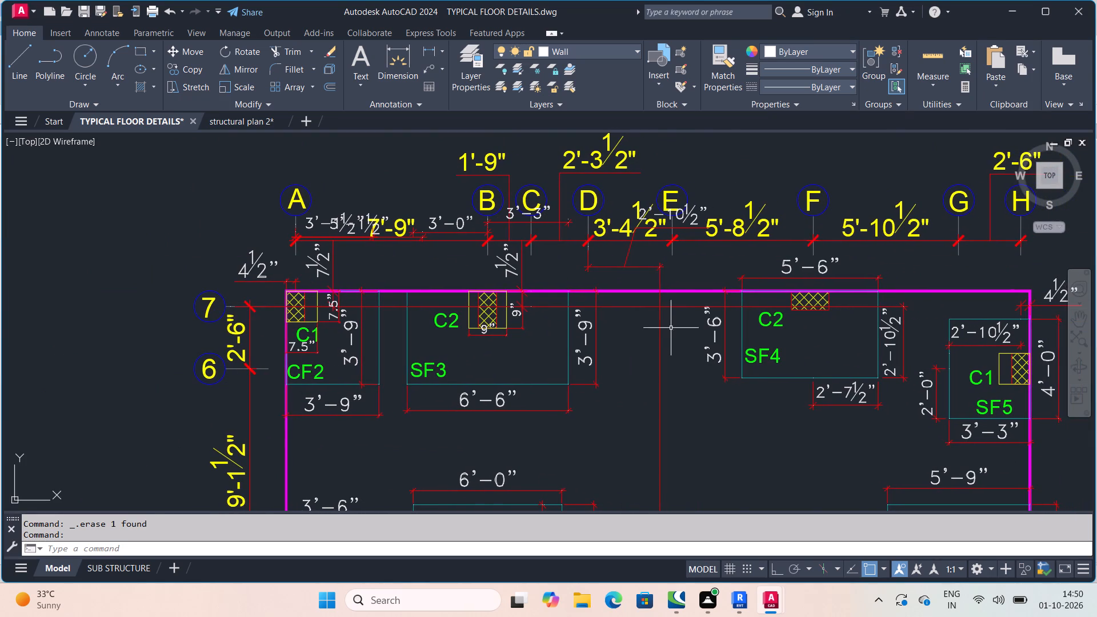
middle_click_drag(772, 363, 510, 268)
scroll(772, 363, "down", 1)
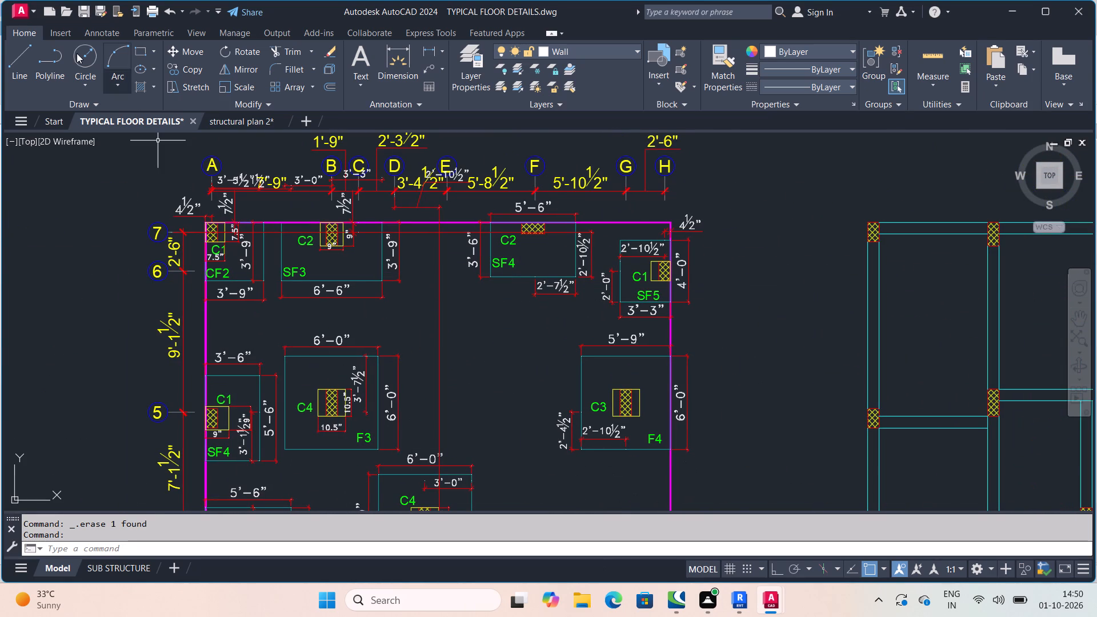
Return to the structural plan 2 drawing and examine the C2 pedestal on footing SF4 in the footing layout.
left_click(259, 125)
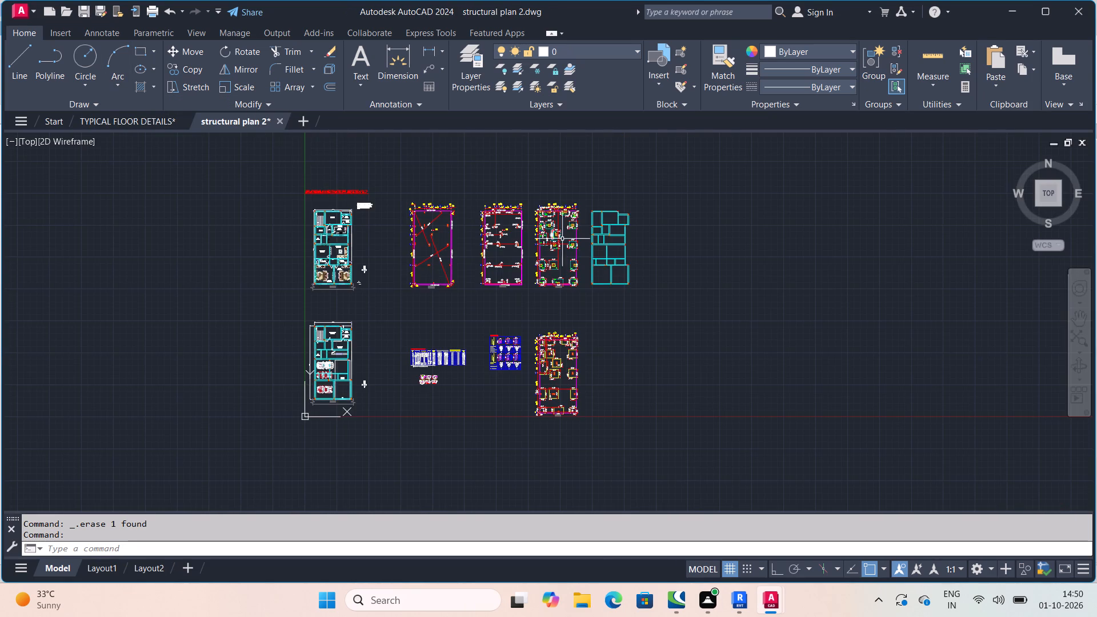
scroll(587, 217, "up", 4)
scroll(505, 193, "up", 4)
middle_click_drag(301, 233, 498, 201)
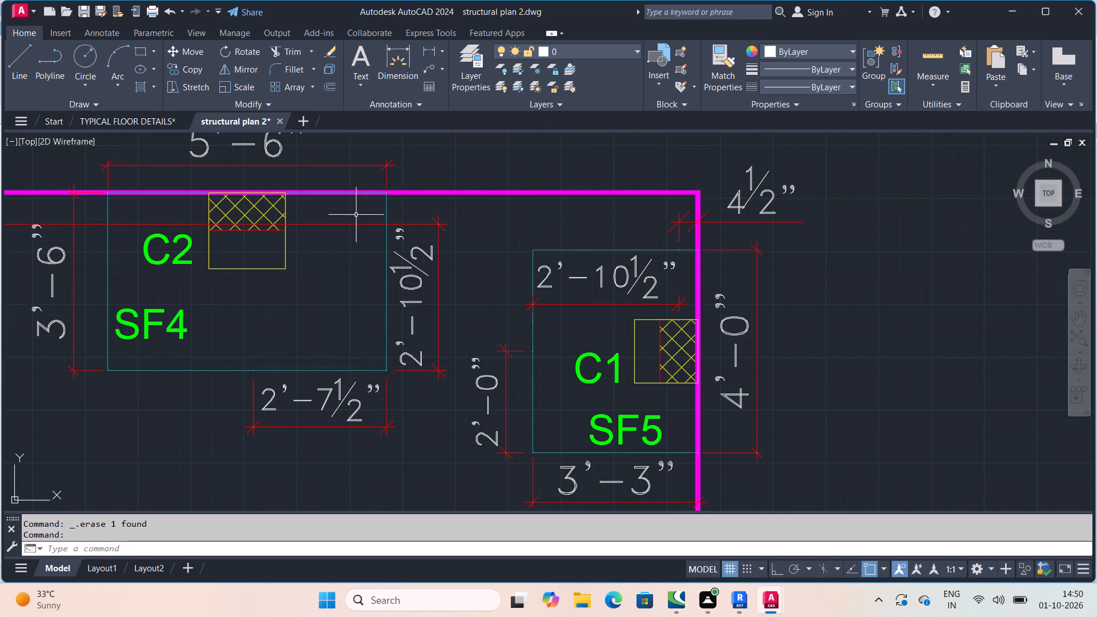
scroll(427, 255, "down", 4)
scroll(394, 269, "up", 2)
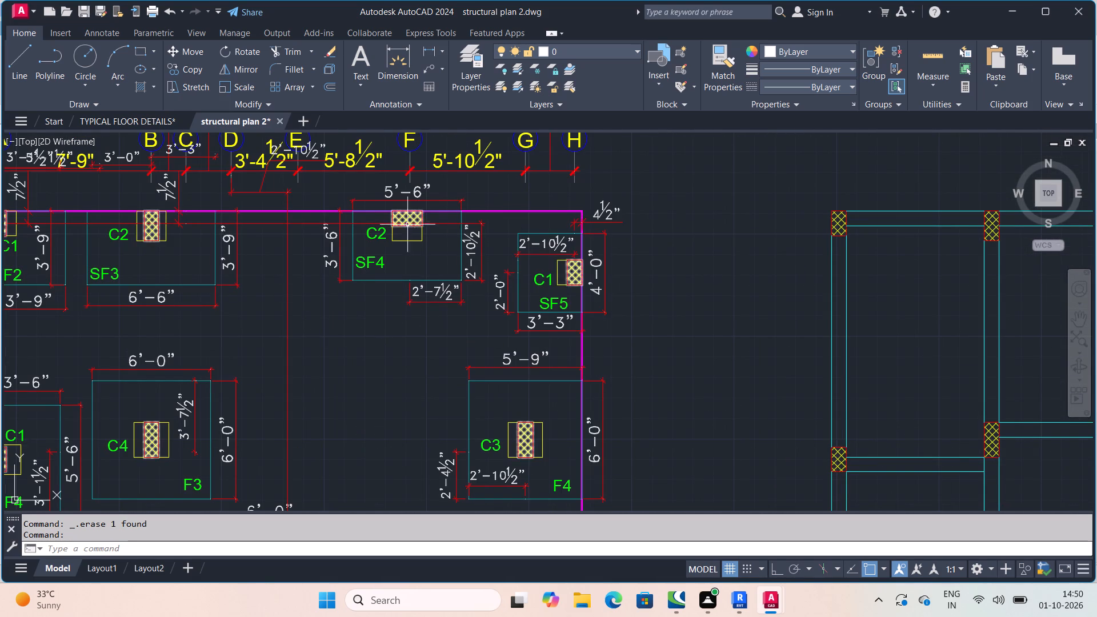
scroll(363, 219, "up", 1)
middle_click_drag(366, 225, 479, 269)
scroll(454, 257, "down", 2)
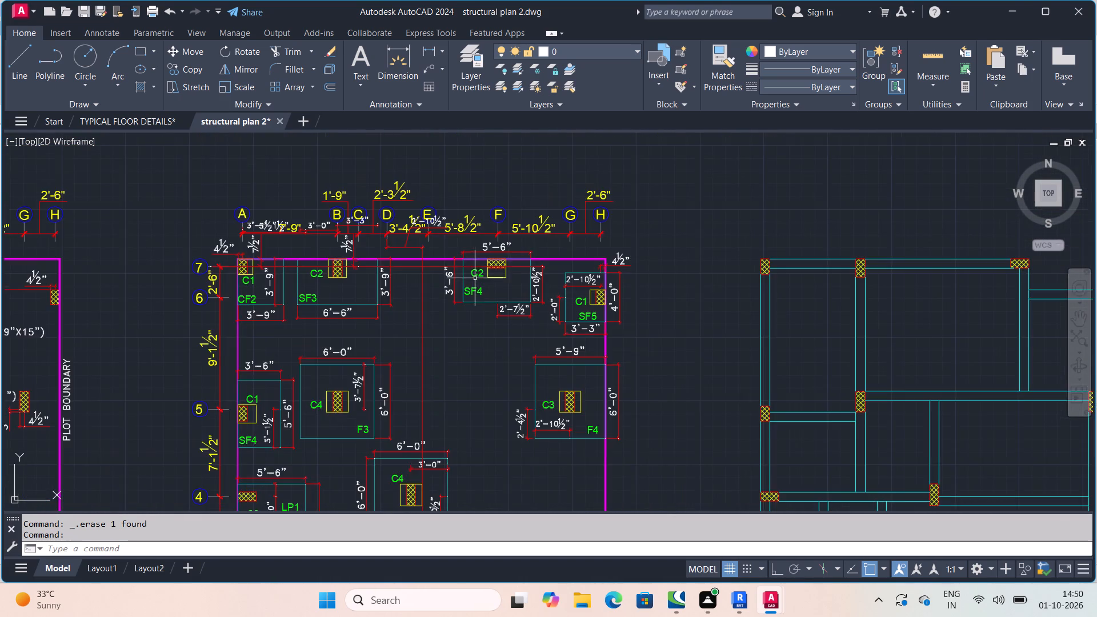
scroll(514, 281, "up", 3)
Configure the drawing units to architectural length with an insertion scale in inches.
type("un")
key("Return")
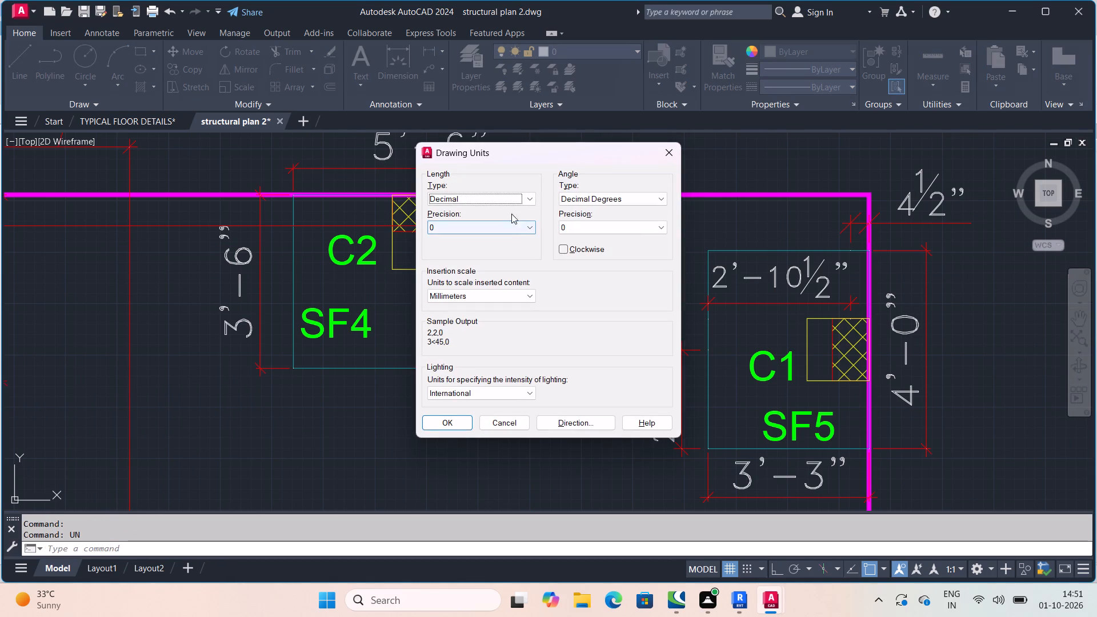
left_click(531, 197)
left_click(499, 209)
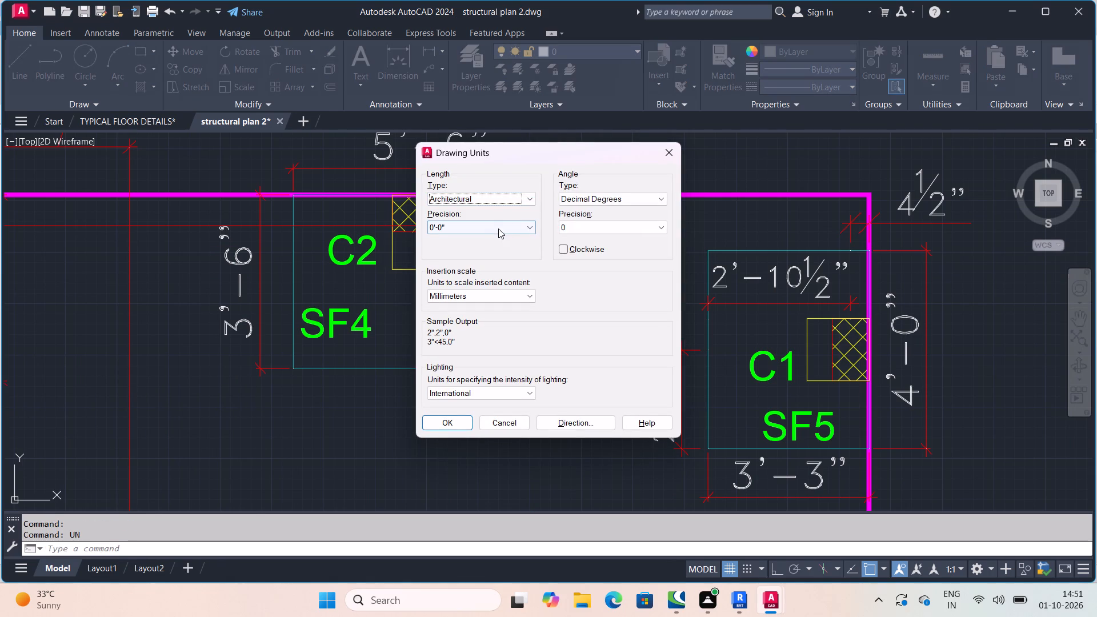
left_click(522, 295)
left_click(470, 320)
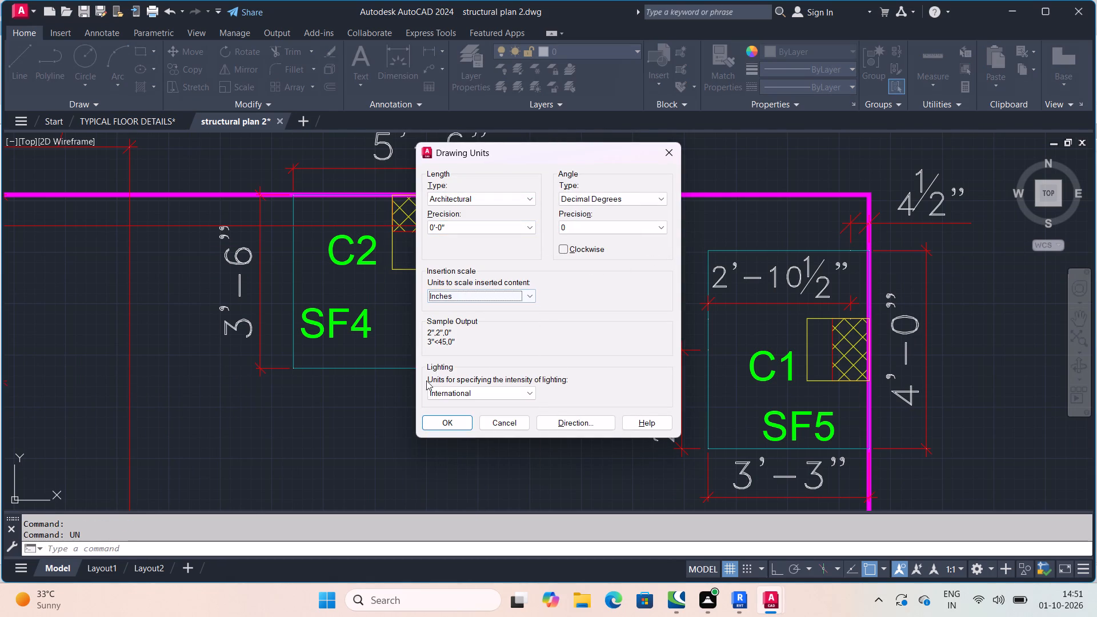
left_click(462, 419)
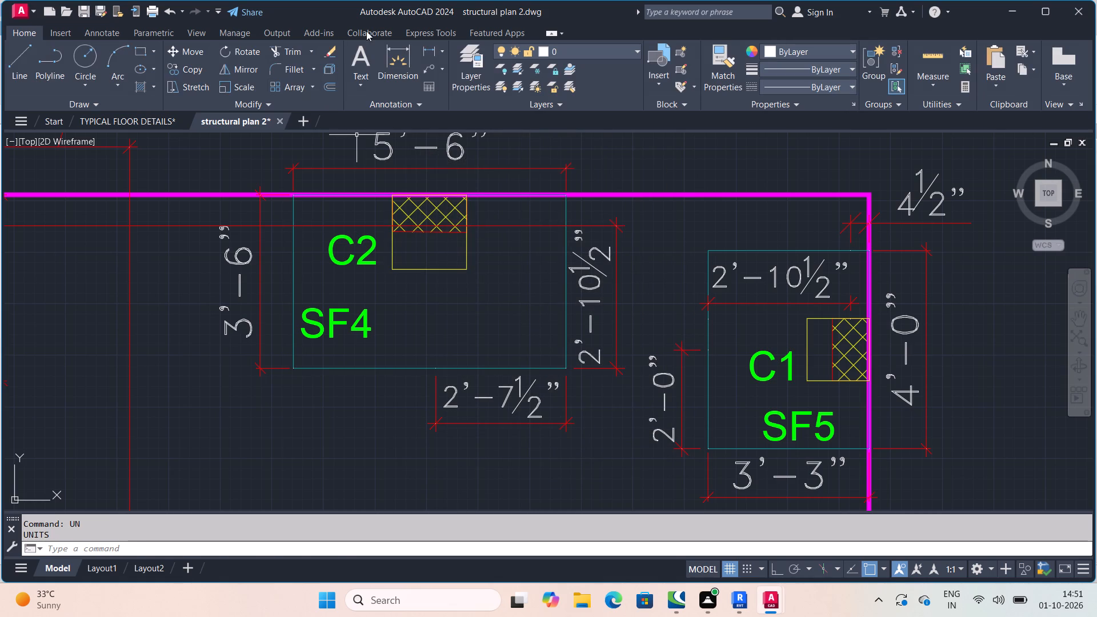
Dimension the depth of the C2 pedestal on SF4 along its right side, from the bottom corner to the plot boundary.
left_click(382, 50)
left_click(470, 268)
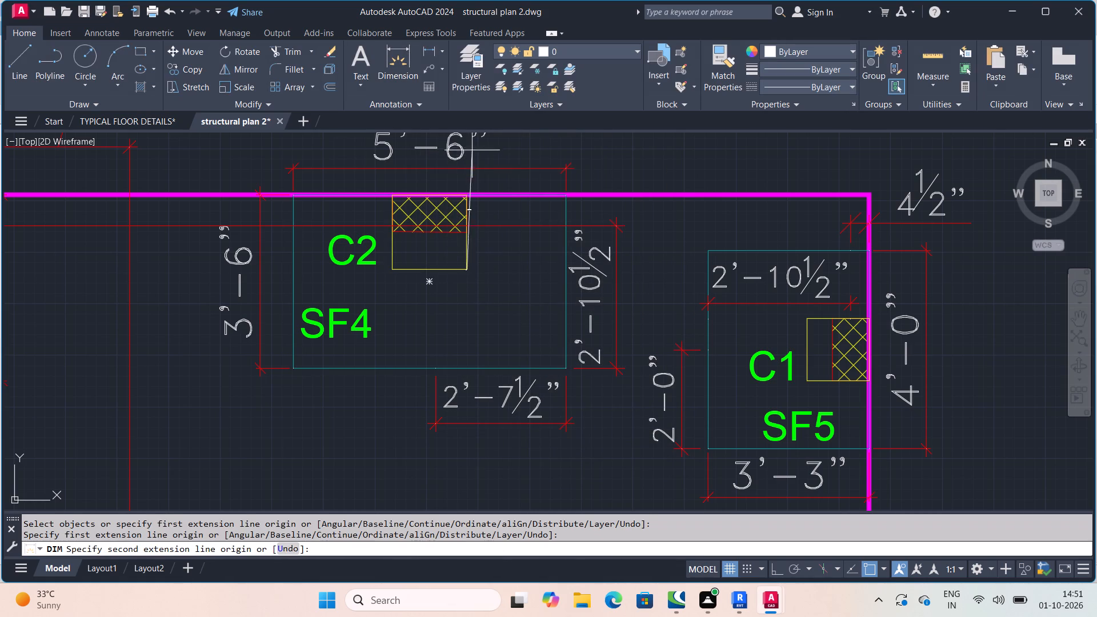
left_click(468, 193)
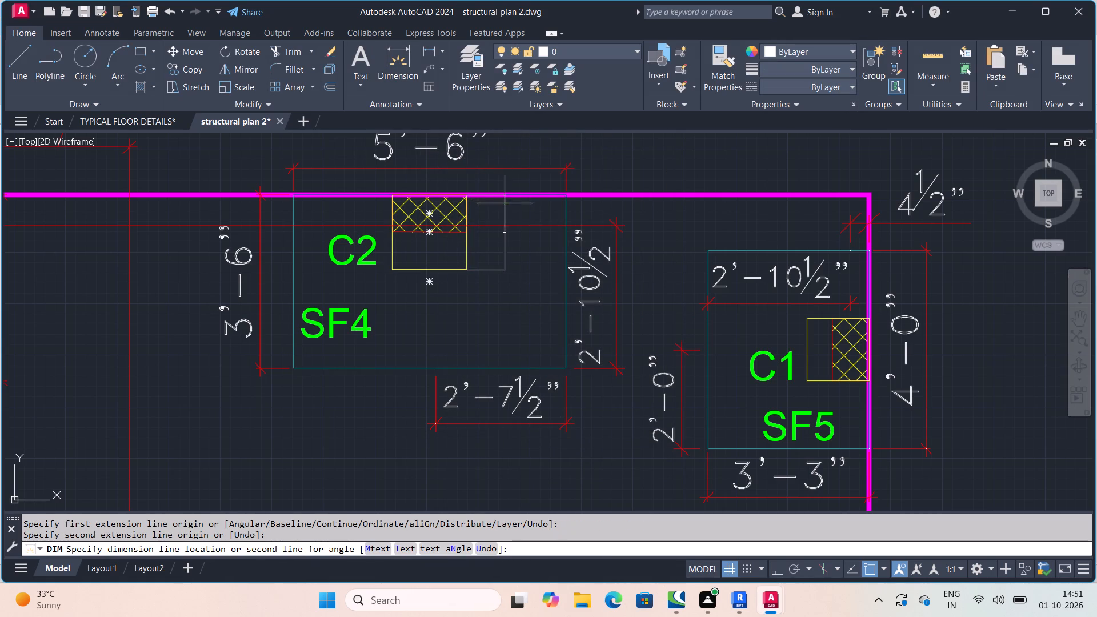
left_click(511, 225)
scroll(512, 225, "up", 8)
scroll(510, 278, "down", 2)
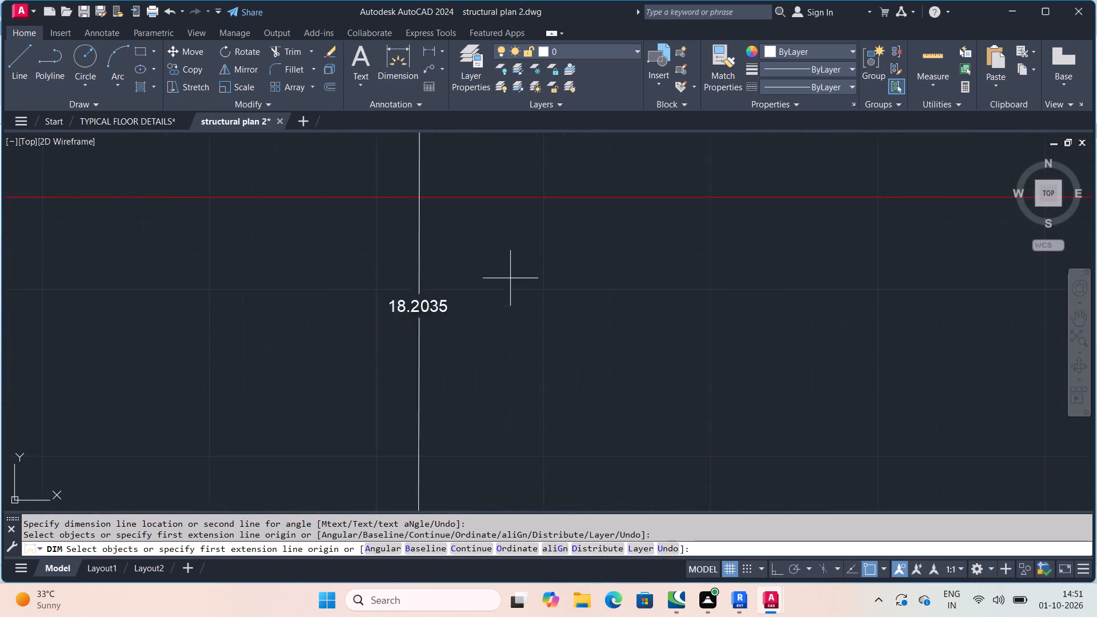
scroll(510, 278, "down", 6)
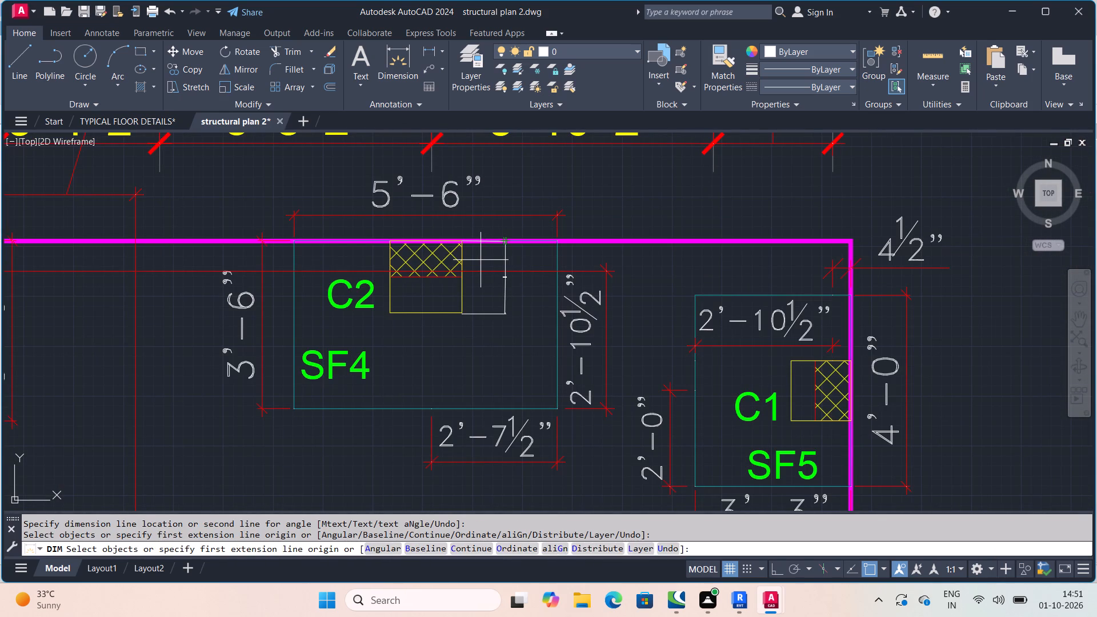
key("Escape")
Examine the drawing units' angle type, angle precision, insertion scale and lighting options, keeping the existing settings.
scroll(471, 253, "up", 1)
scroll(471, 253, "down", 3)
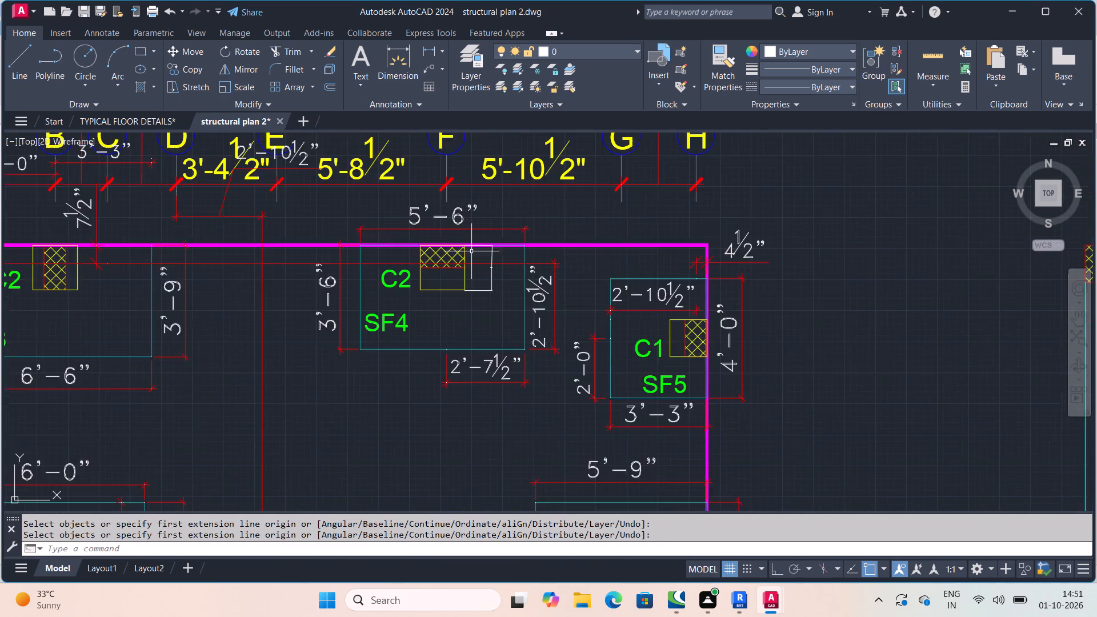
scroll(471, 250, "down", 2)
scroll(471, 250, "up", 3)
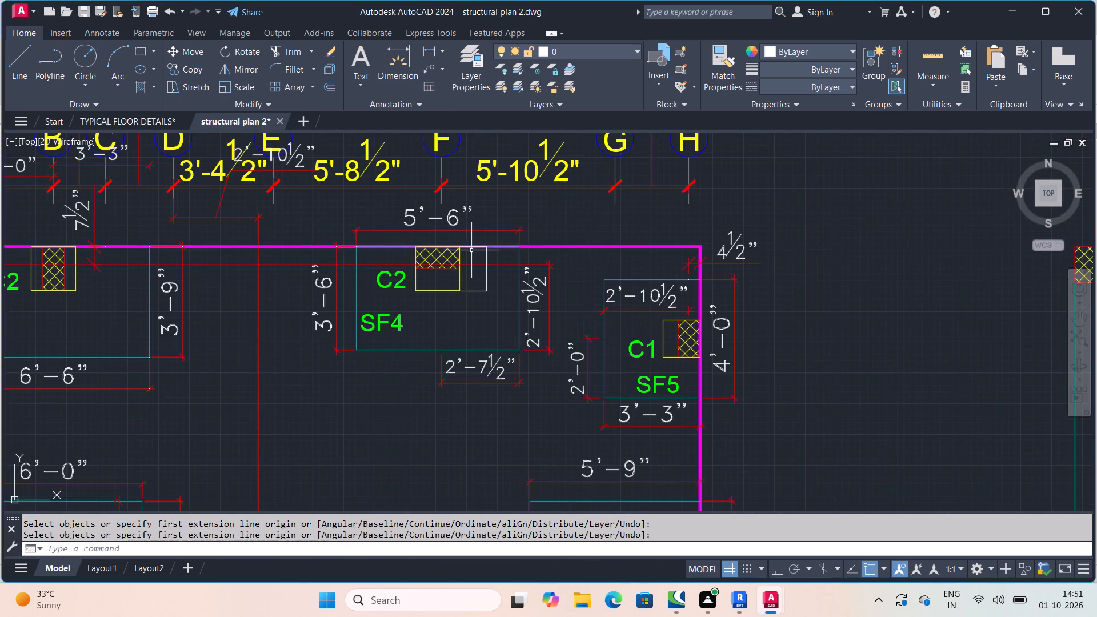
key("u")
key("n")
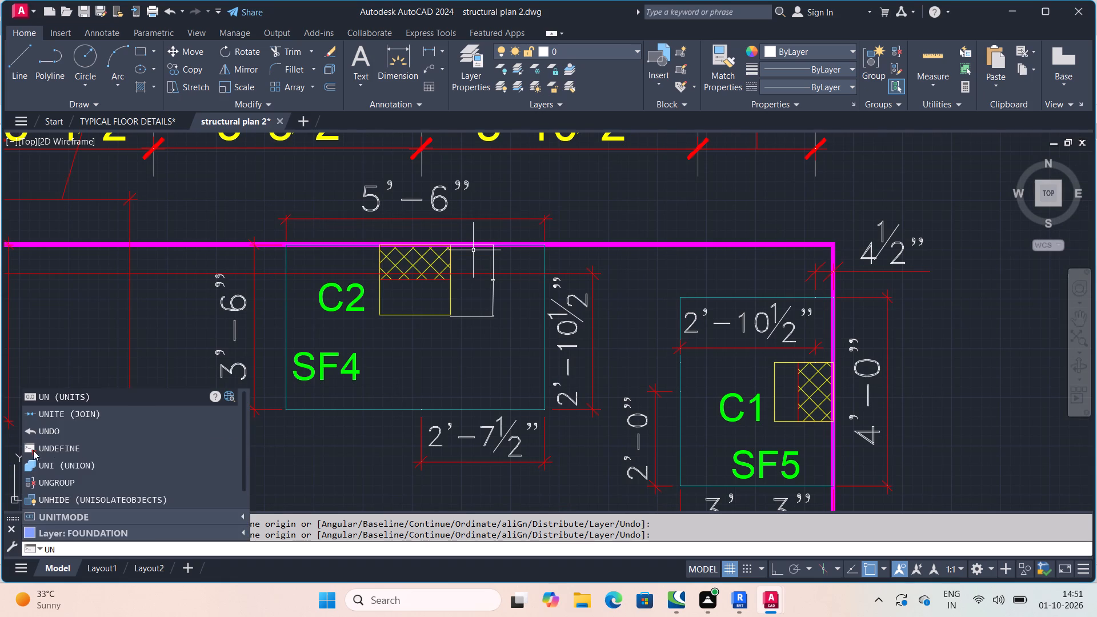
left_click(112, 400)
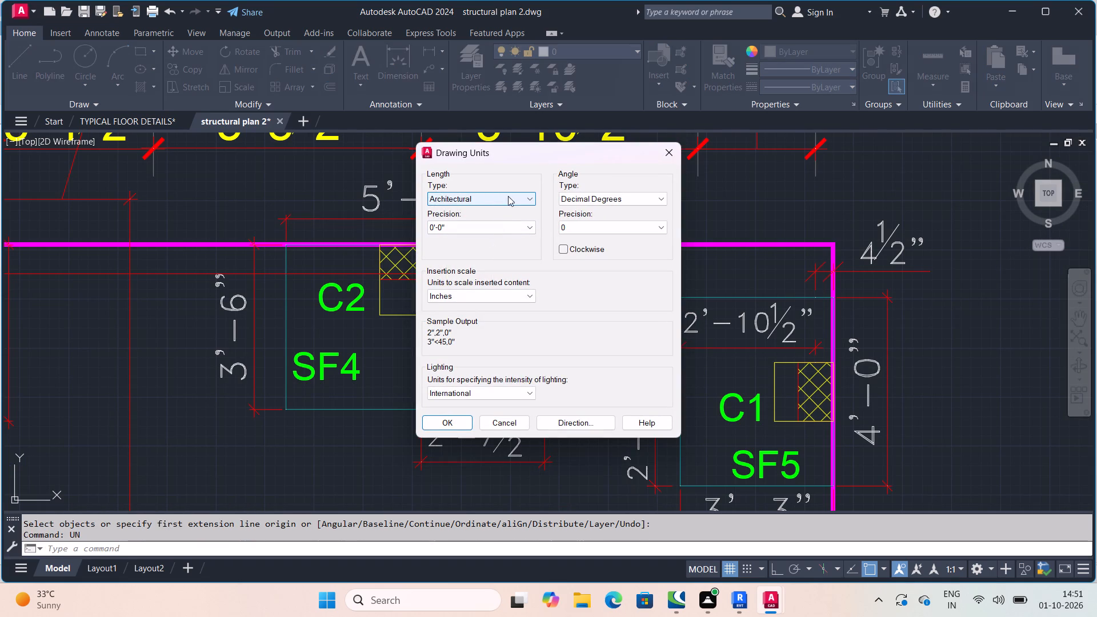
left_click(662, 197)
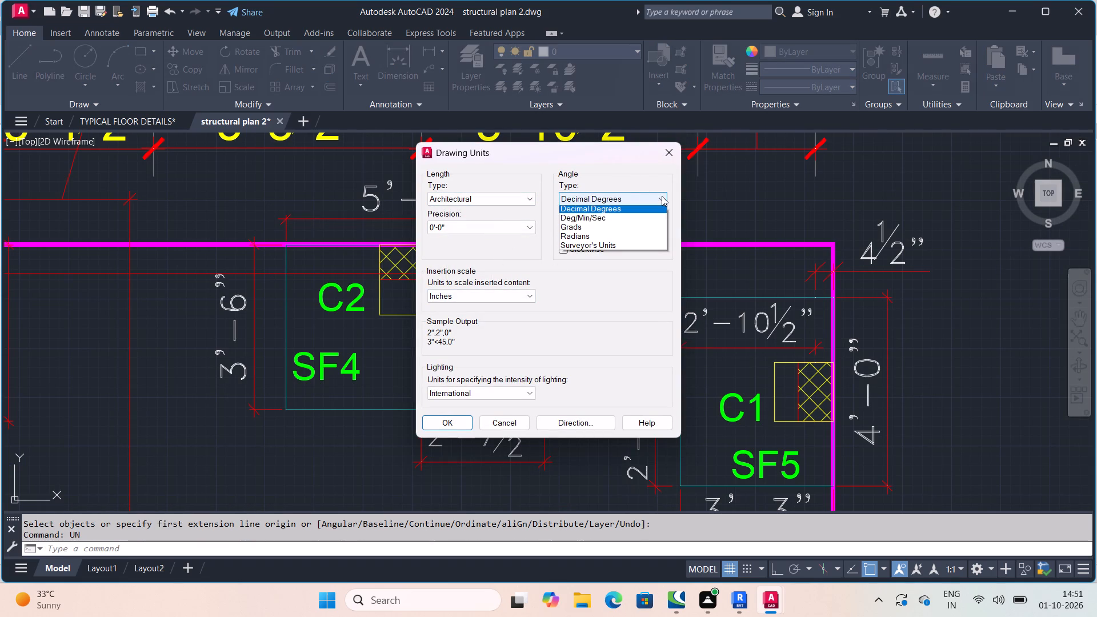
left_click(658, 195)
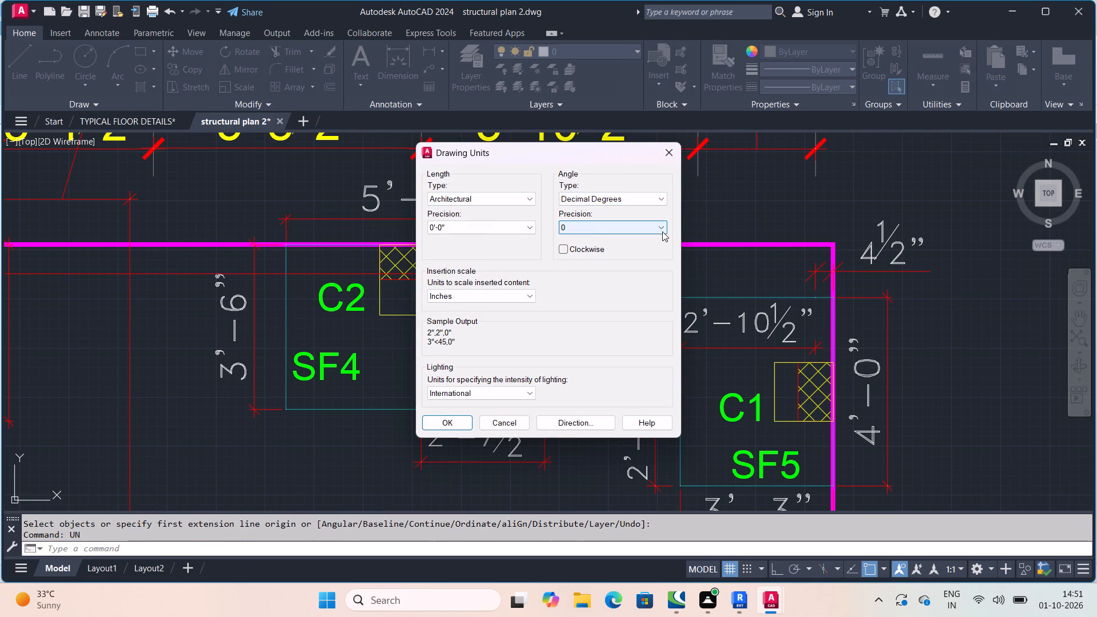
left_click(662, 231)
left_click(662, 231)
left_click(528, 293)
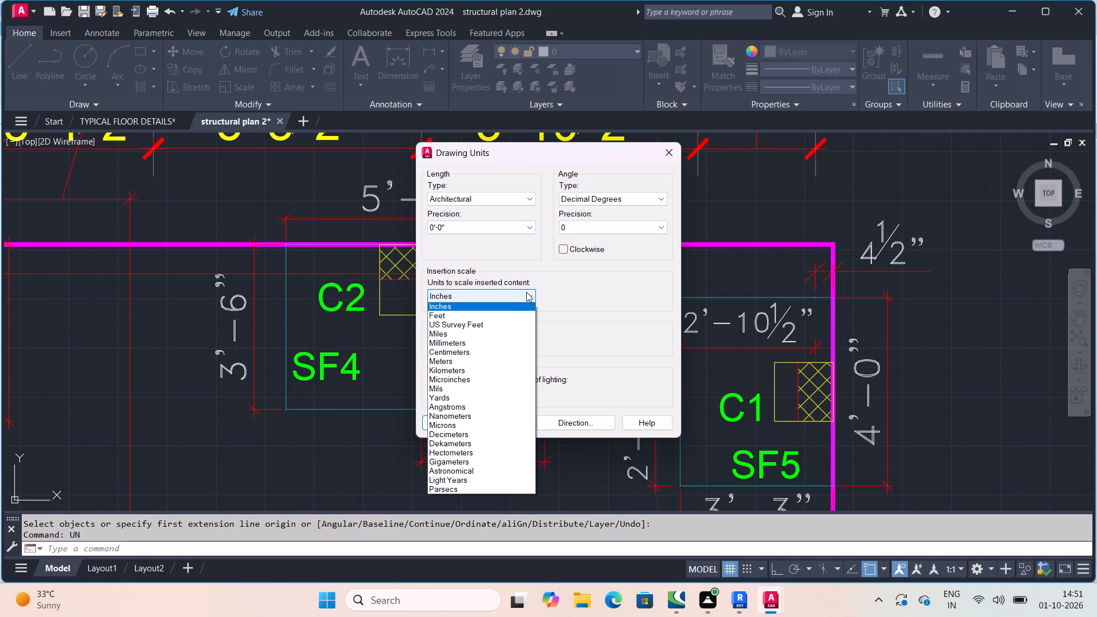
left_click(470, 316)
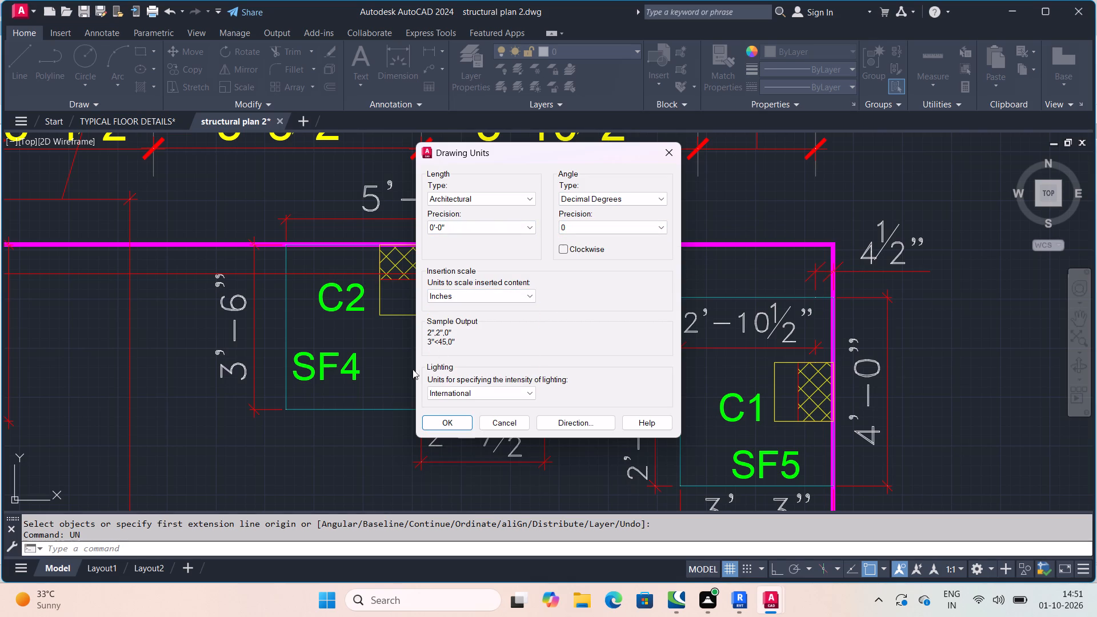
left_click(513, 395)
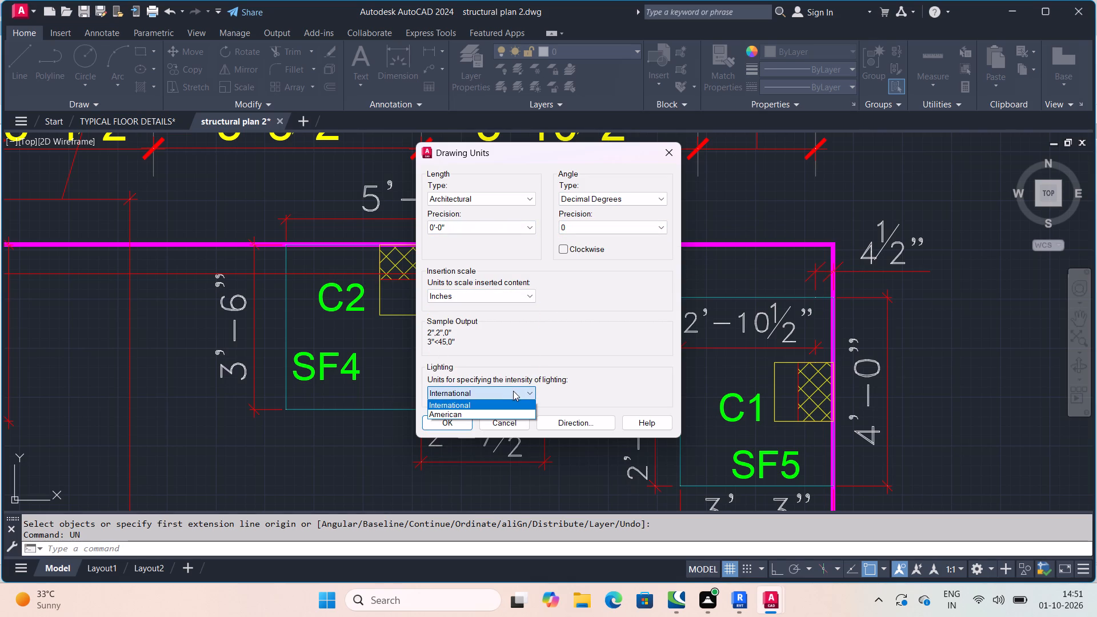
left_click(516, 388)
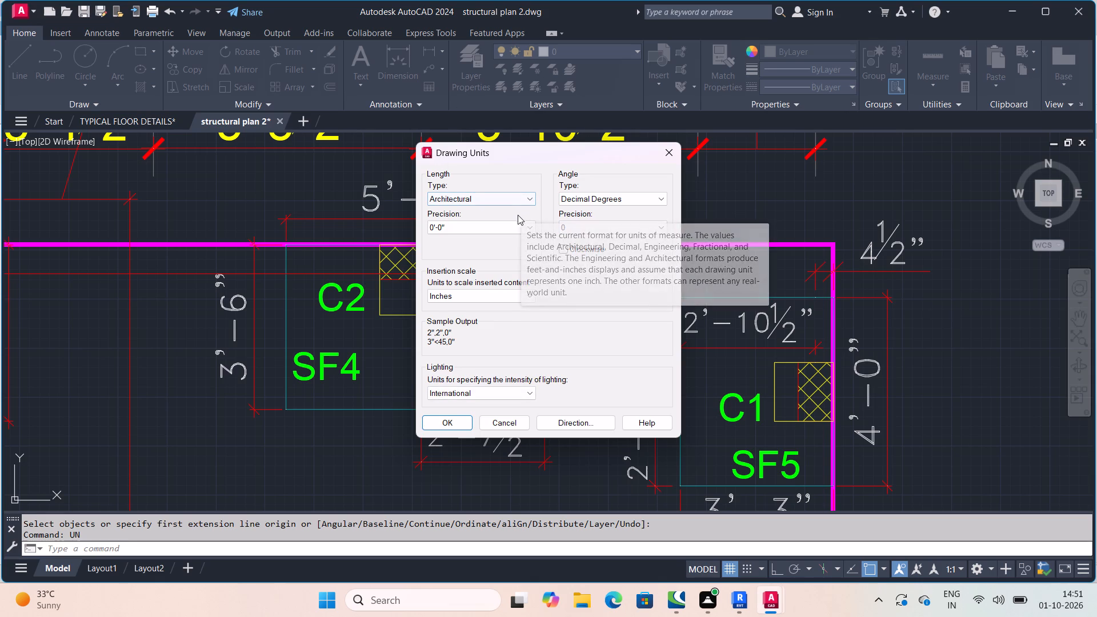
left_click(436, 422)
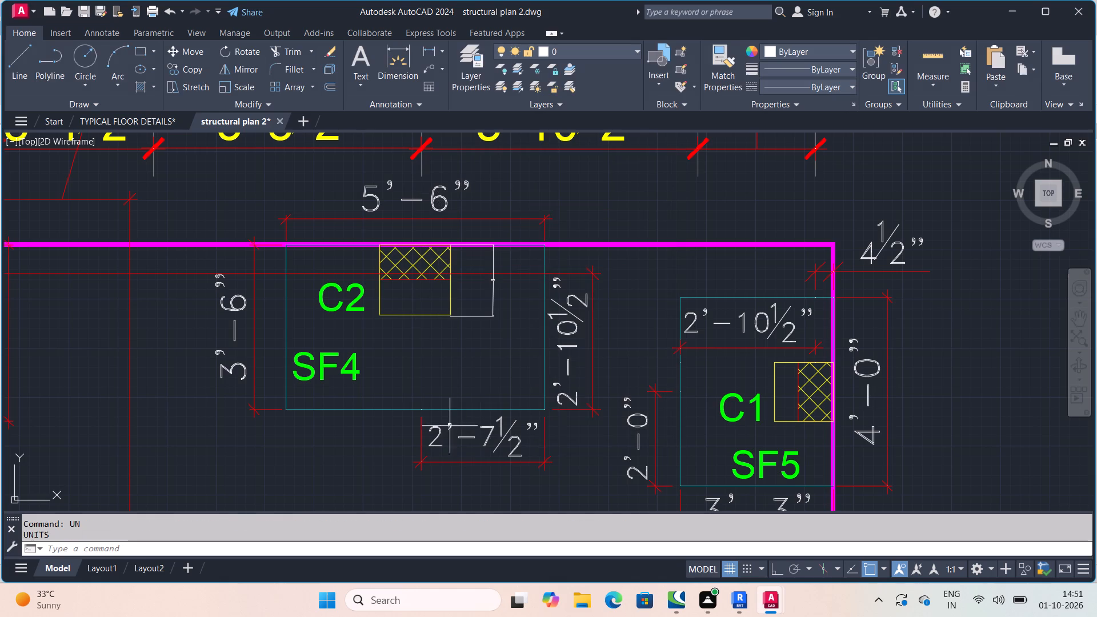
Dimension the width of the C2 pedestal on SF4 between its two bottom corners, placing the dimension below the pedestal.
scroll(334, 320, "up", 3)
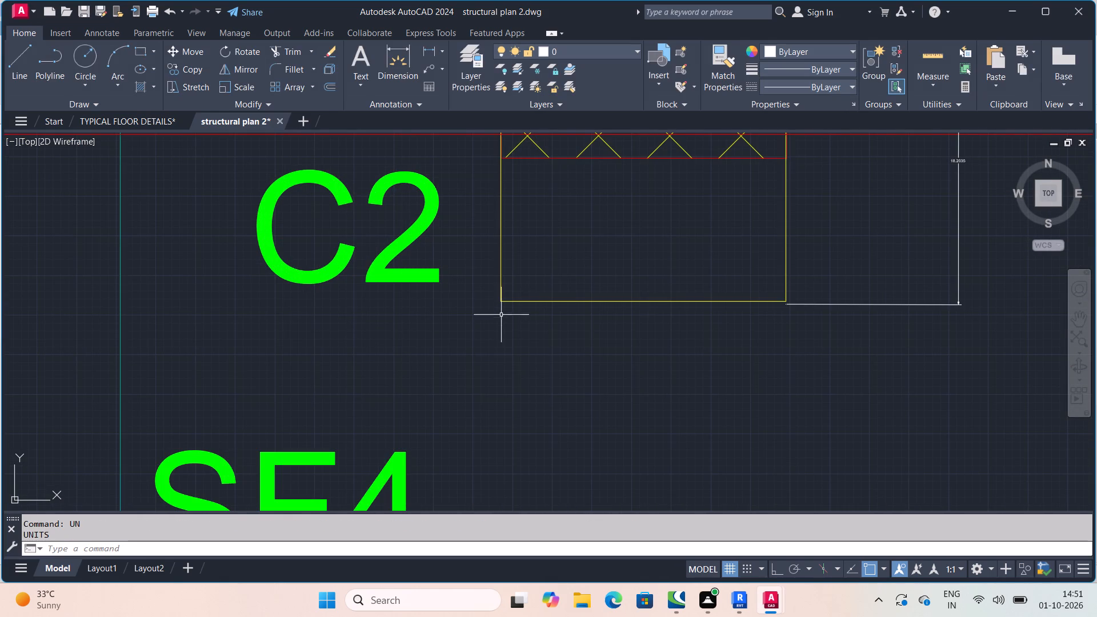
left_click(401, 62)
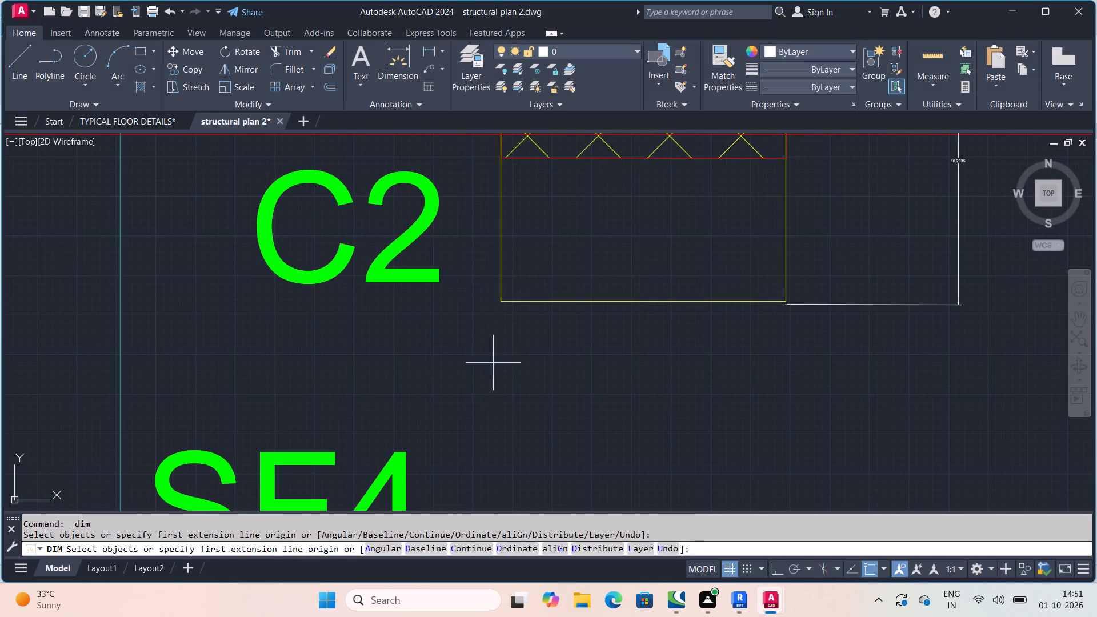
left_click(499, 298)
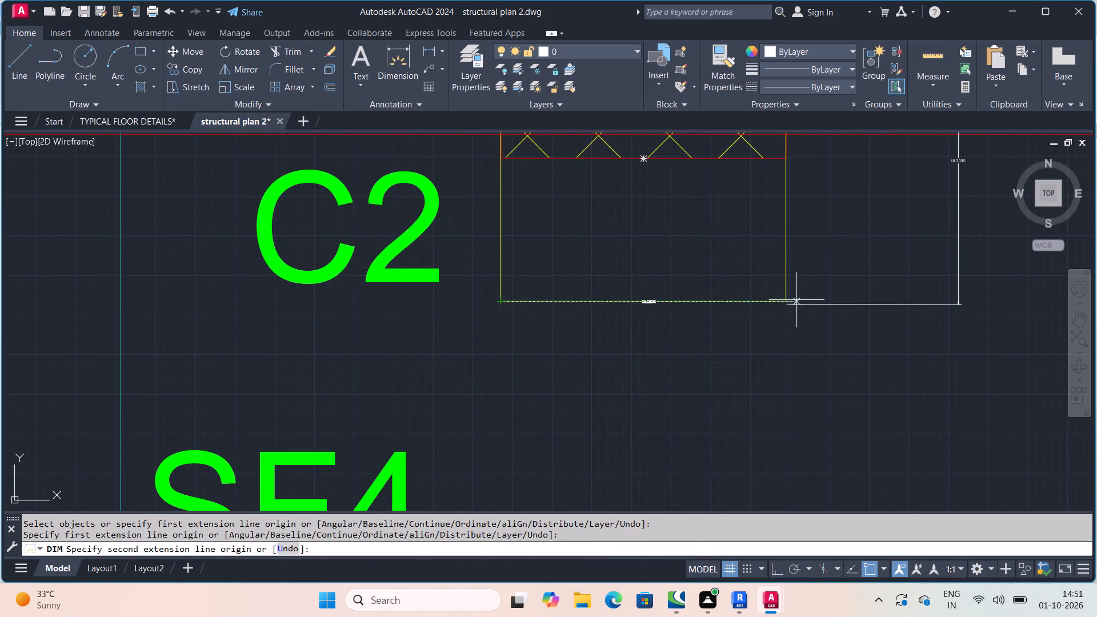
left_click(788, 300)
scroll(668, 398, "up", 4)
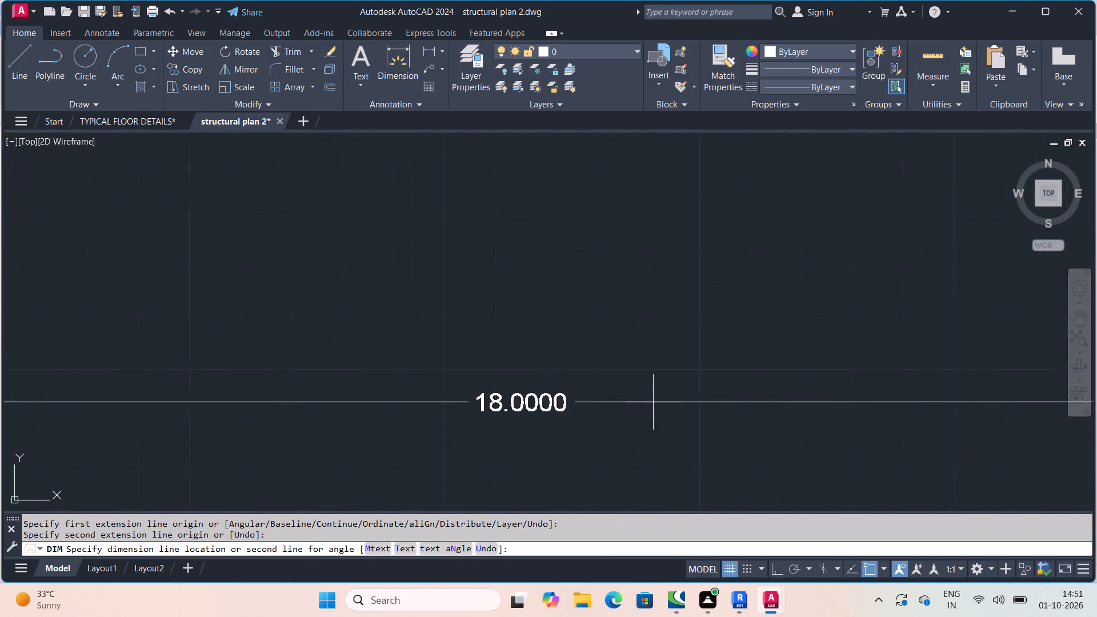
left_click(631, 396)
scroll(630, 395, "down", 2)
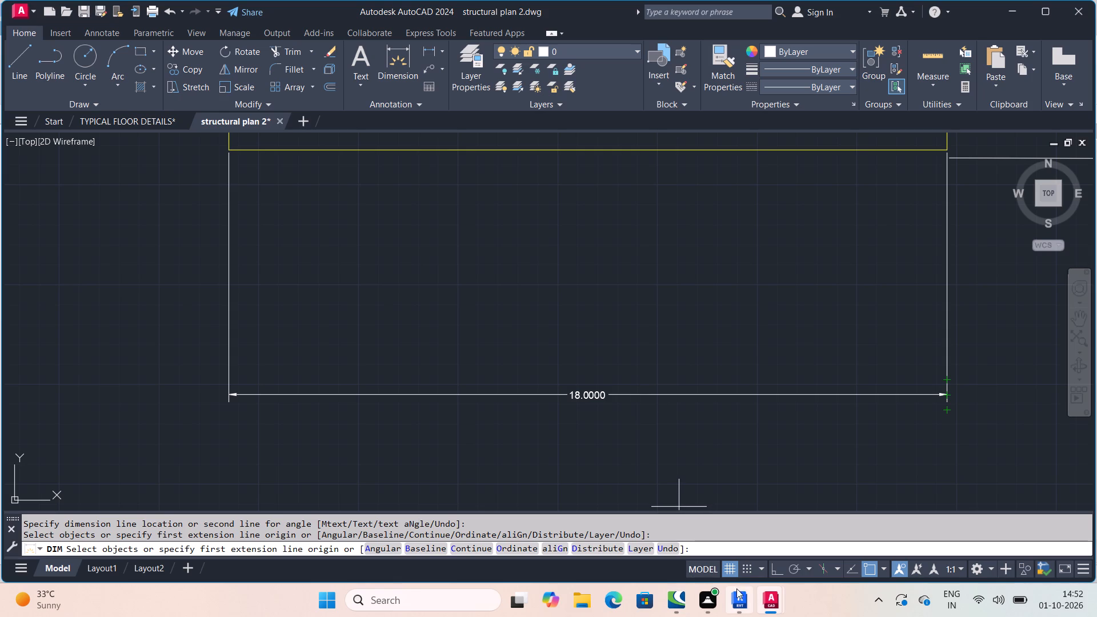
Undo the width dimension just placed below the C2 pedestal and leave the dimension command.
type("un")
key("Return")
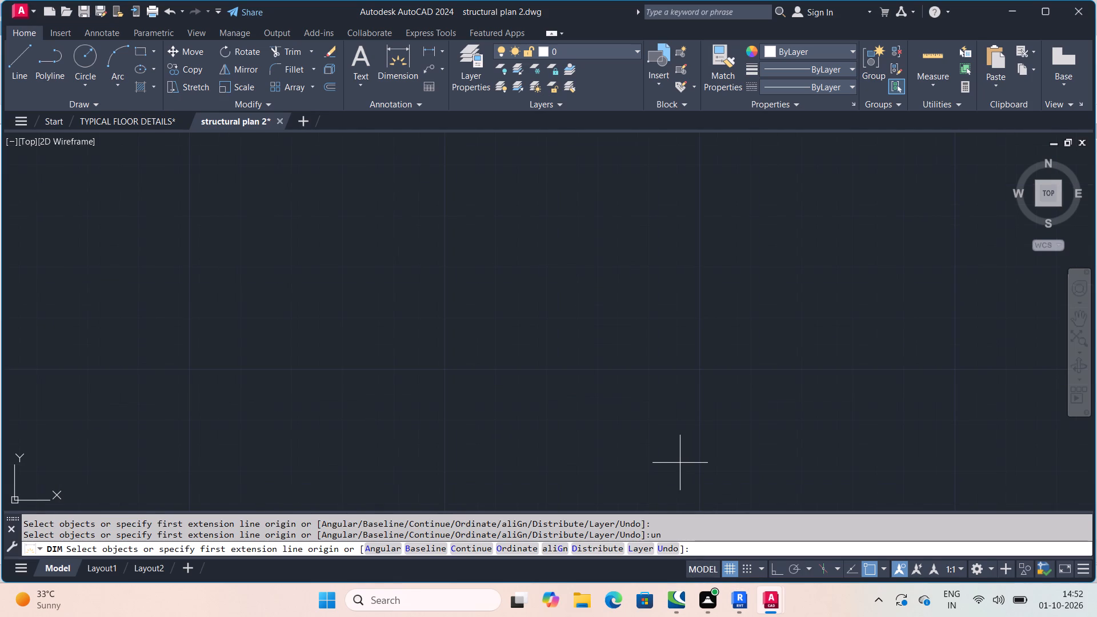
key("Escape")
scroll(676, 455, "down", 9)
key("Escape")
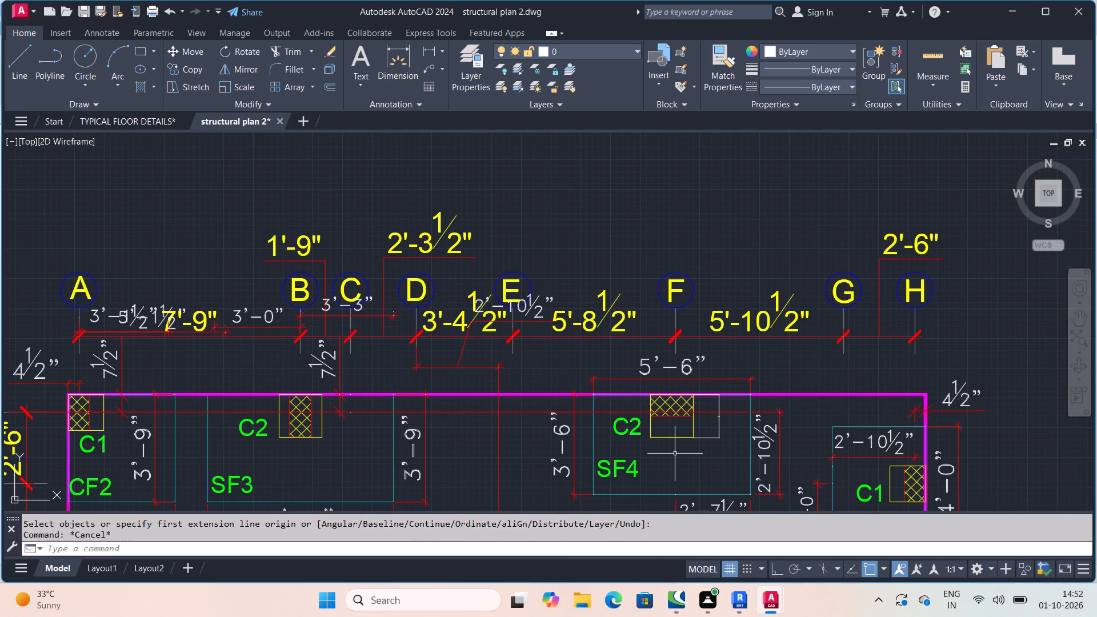
Set the angle precision of the drawing units to 0.00.
type("un")
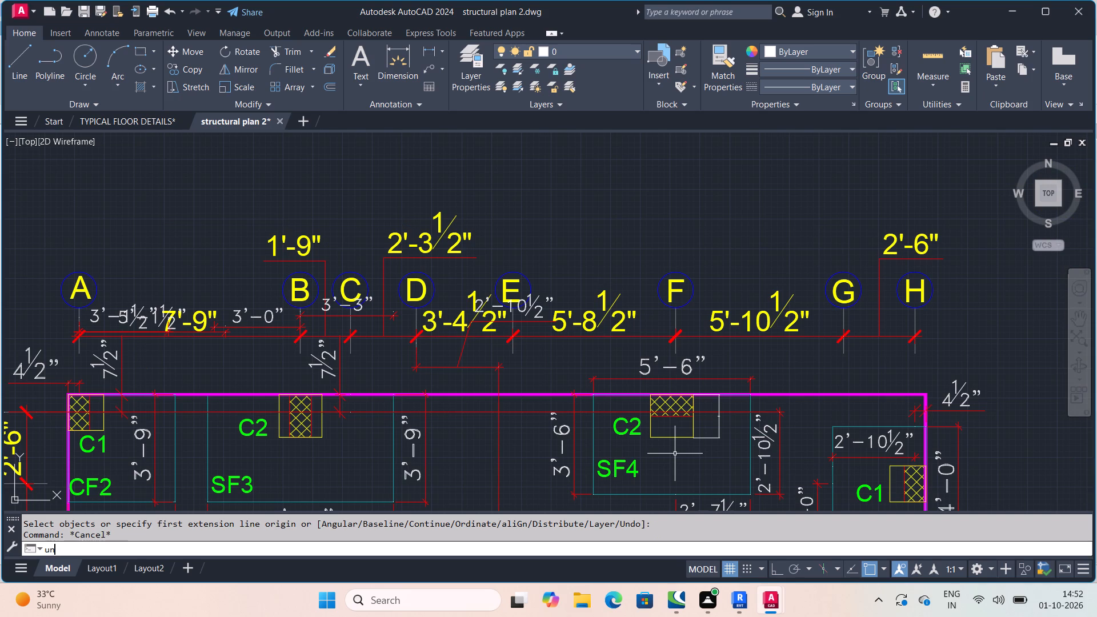
key("Return")
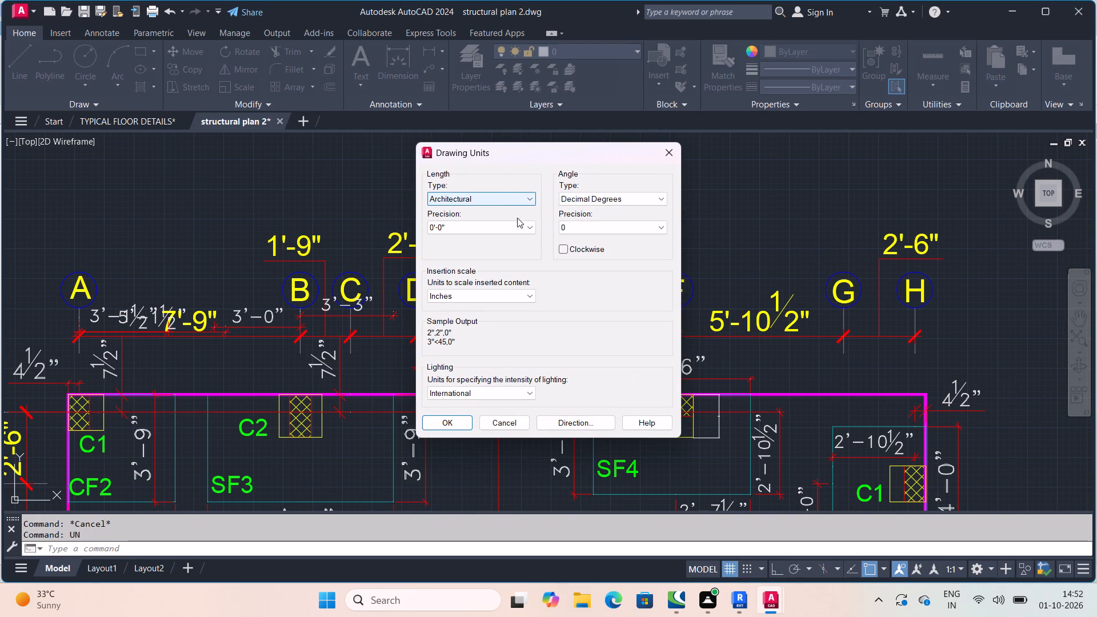
left_click(528, 227)
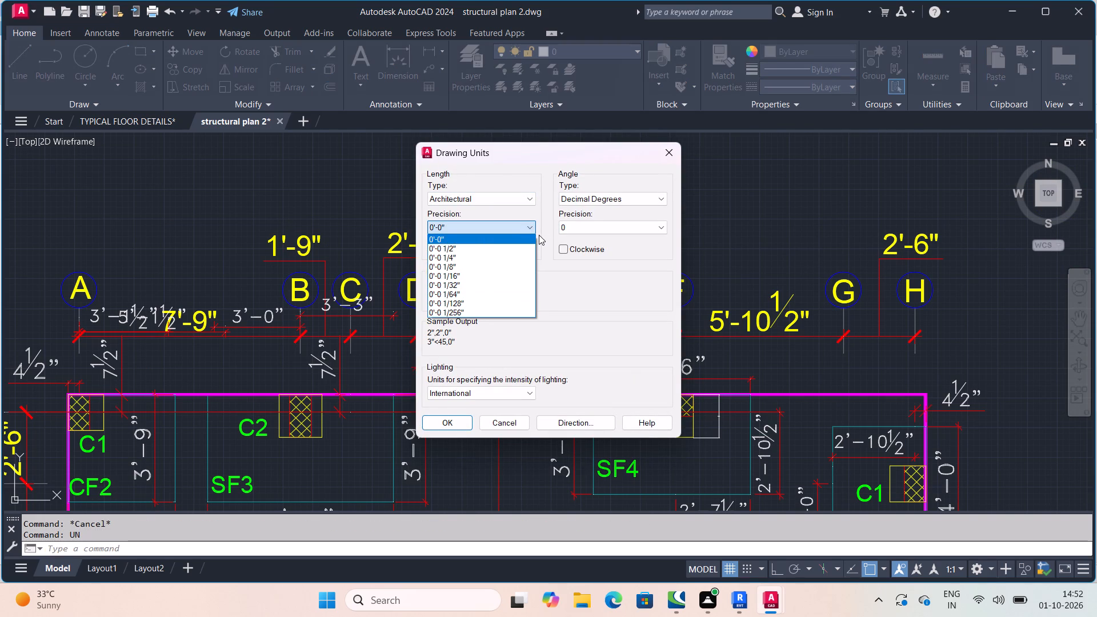
left_click(539, 235)
left_click(654, 225)
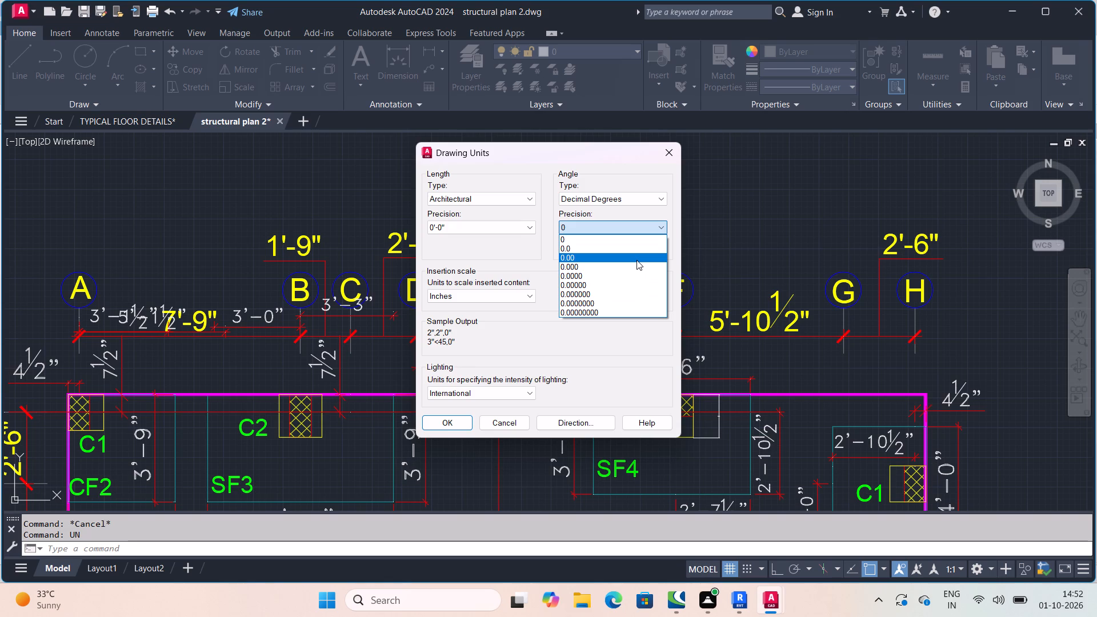
left_click(636, 257)
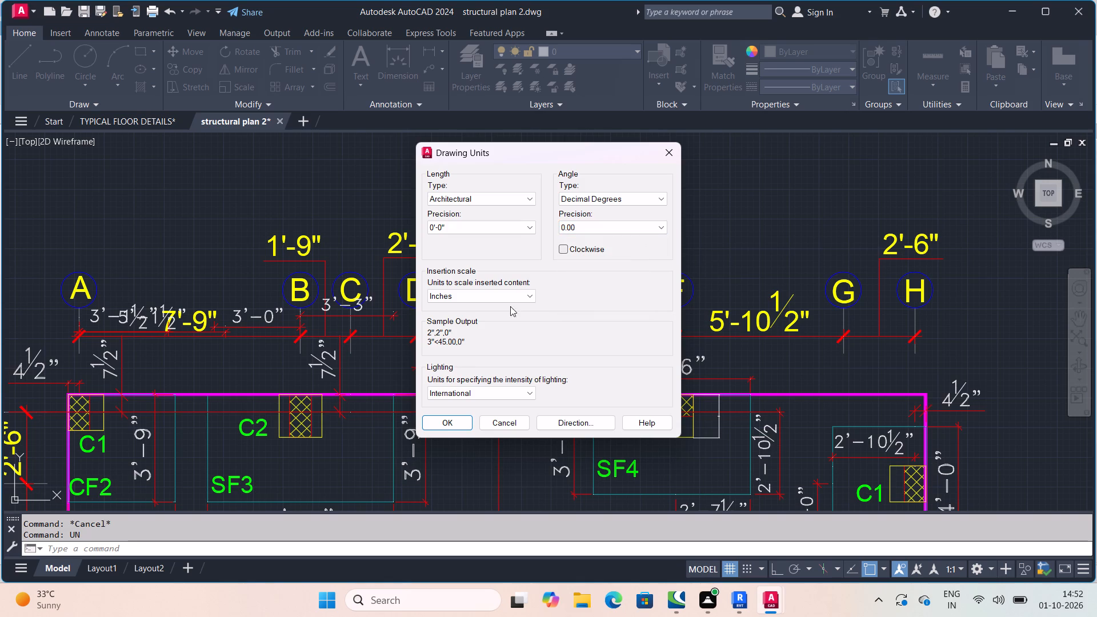
left_click(456, 422)
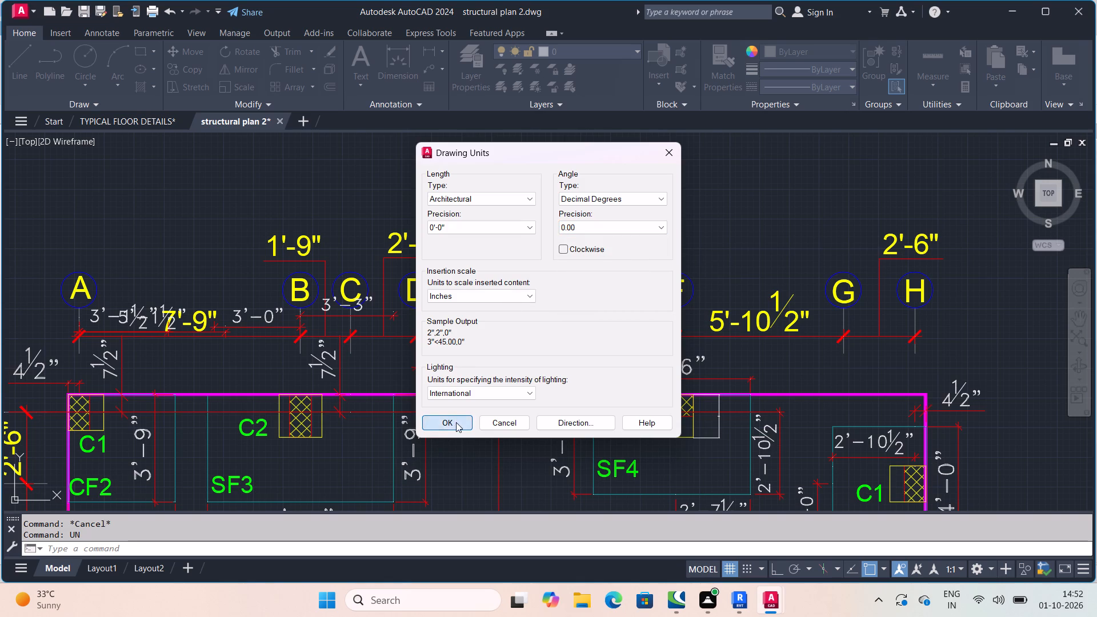
Dimension the width of the C2 pedestal on SF4 along its bottom edge, placing the dimension just below it.
scroll(692, 439, "up", 3)
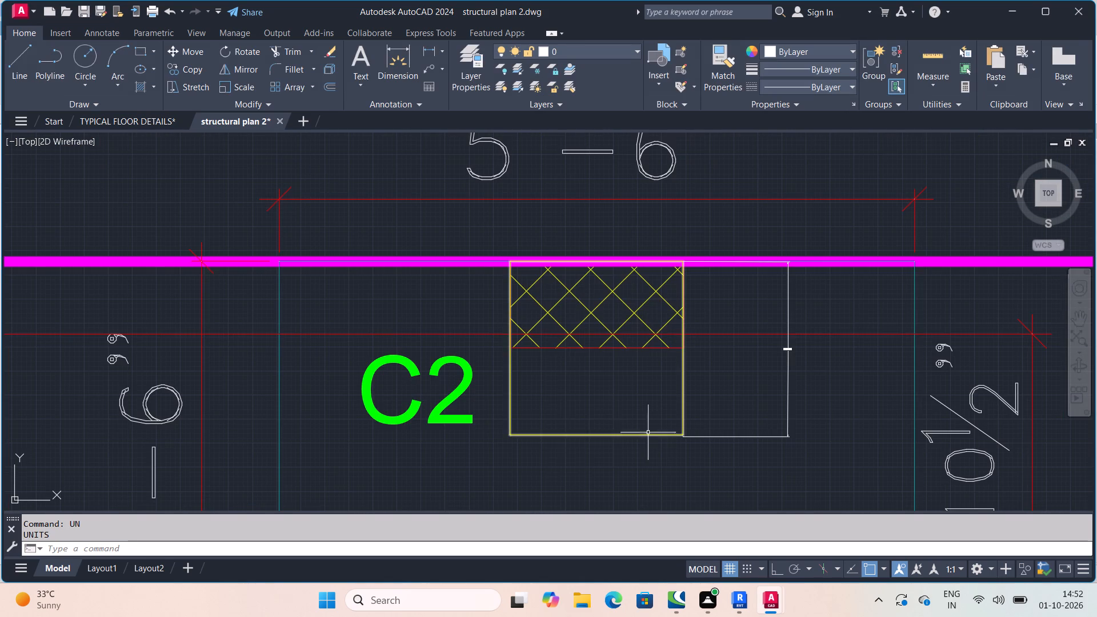
left_click(402, 55)
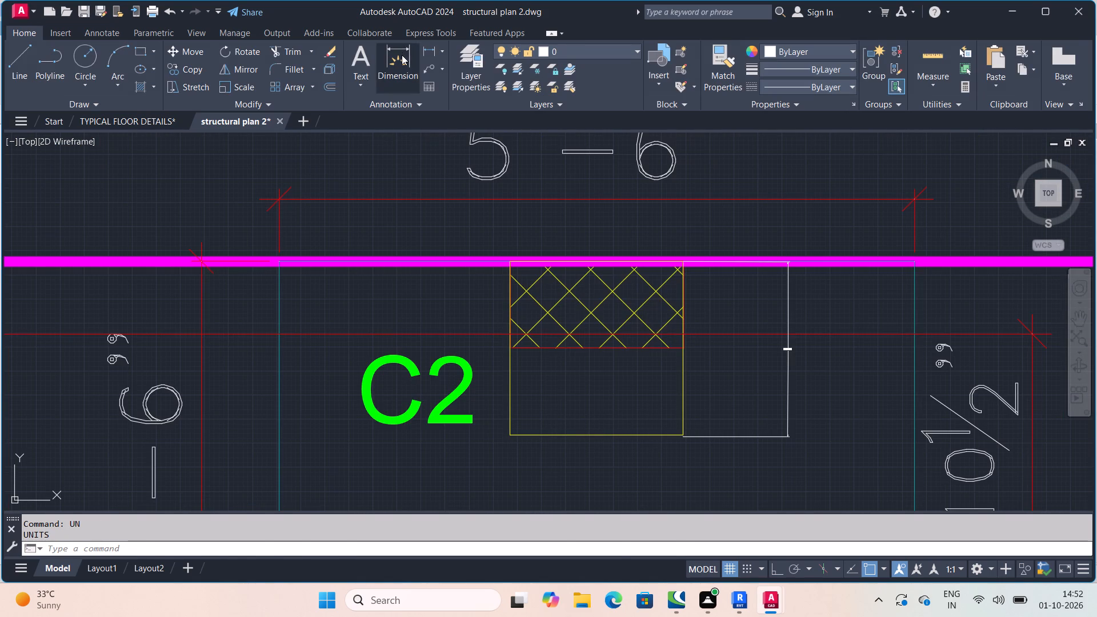
left_click(510, 436)
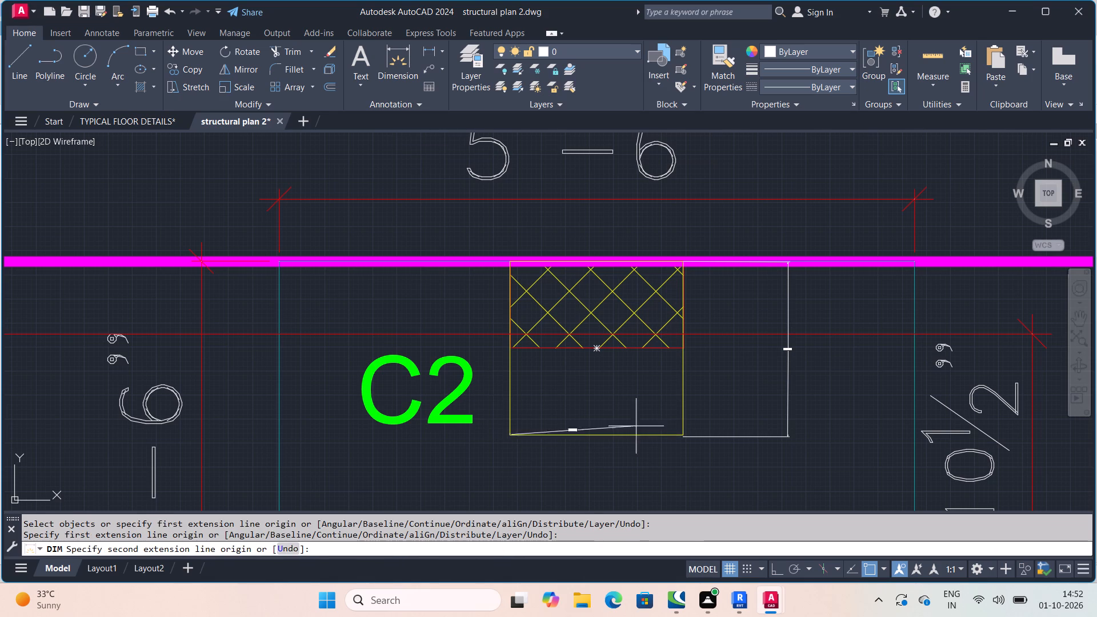
left_click(683, 436)
scroll(660, 471, "up", 5)
scroll(712, 430, "down", 2)
left_click(708, 427)
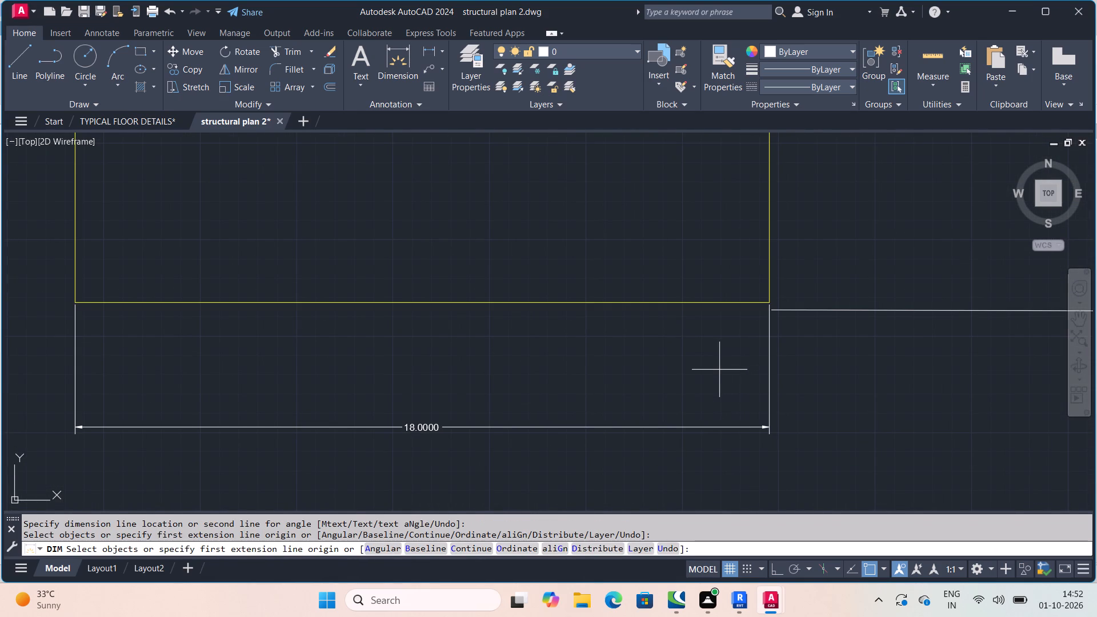
scroll(719, 370, "down", 3)
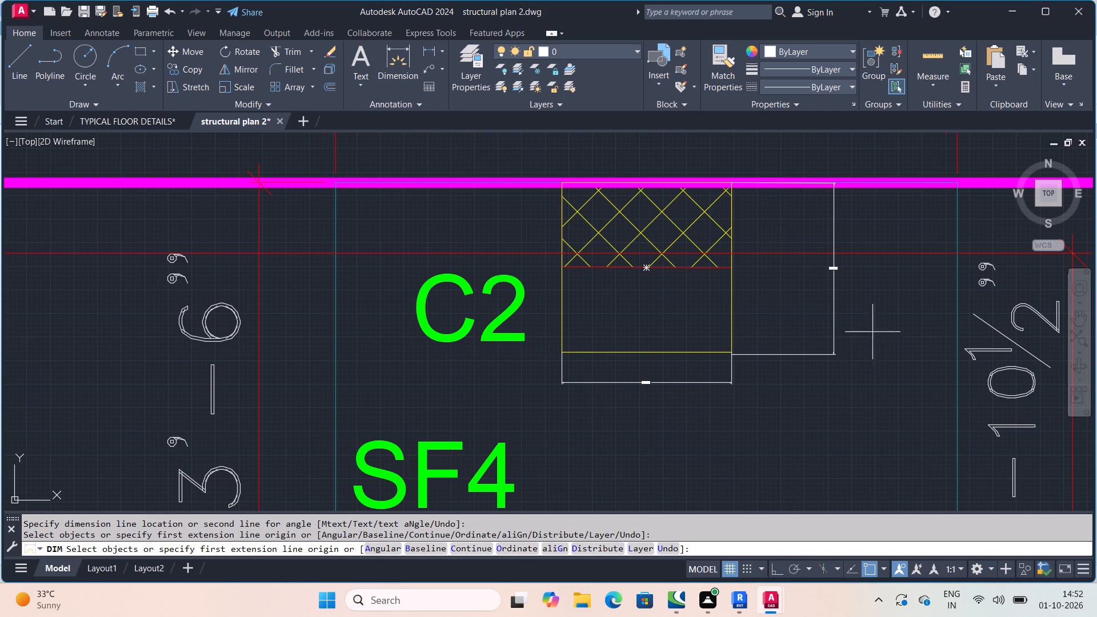
scroll(827, 277, "up", 3)
scroll(827, 277, "down", 3)
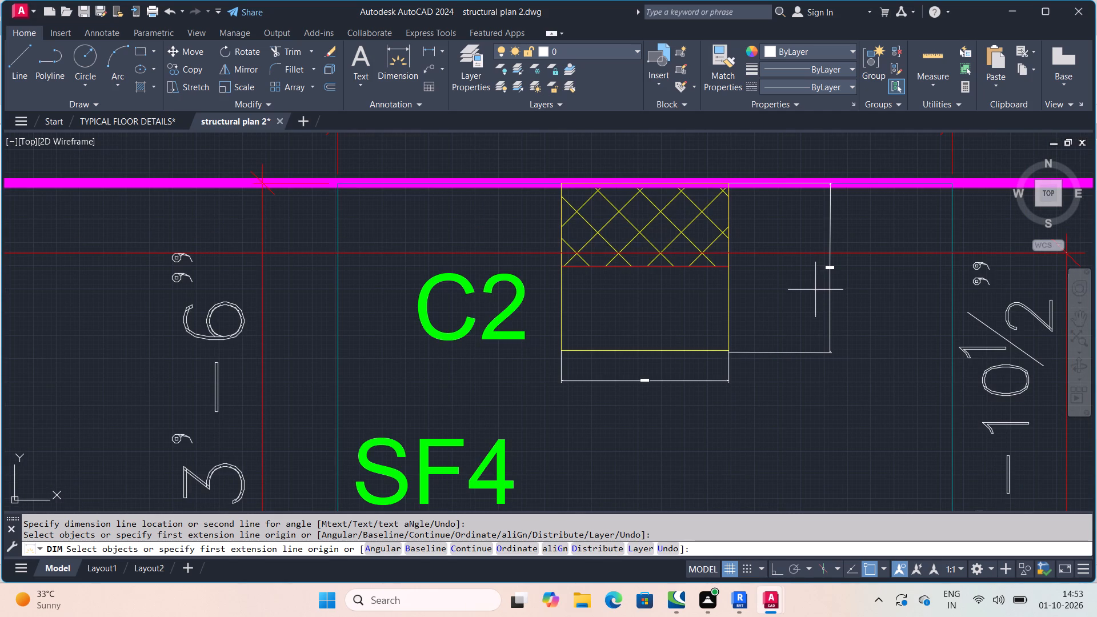
scroll(656, 393, "up", 2)
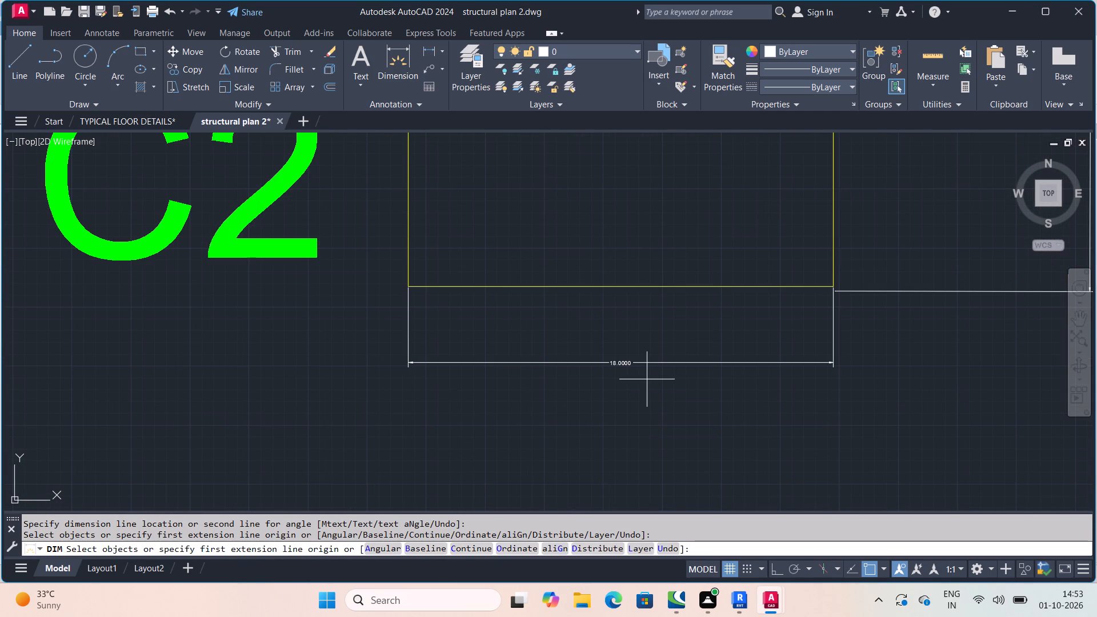
key("Escape")
Set the drawing units' length type to Engineering with 0'-0" precision, keeping the angle precision at 0.00.
type("un")
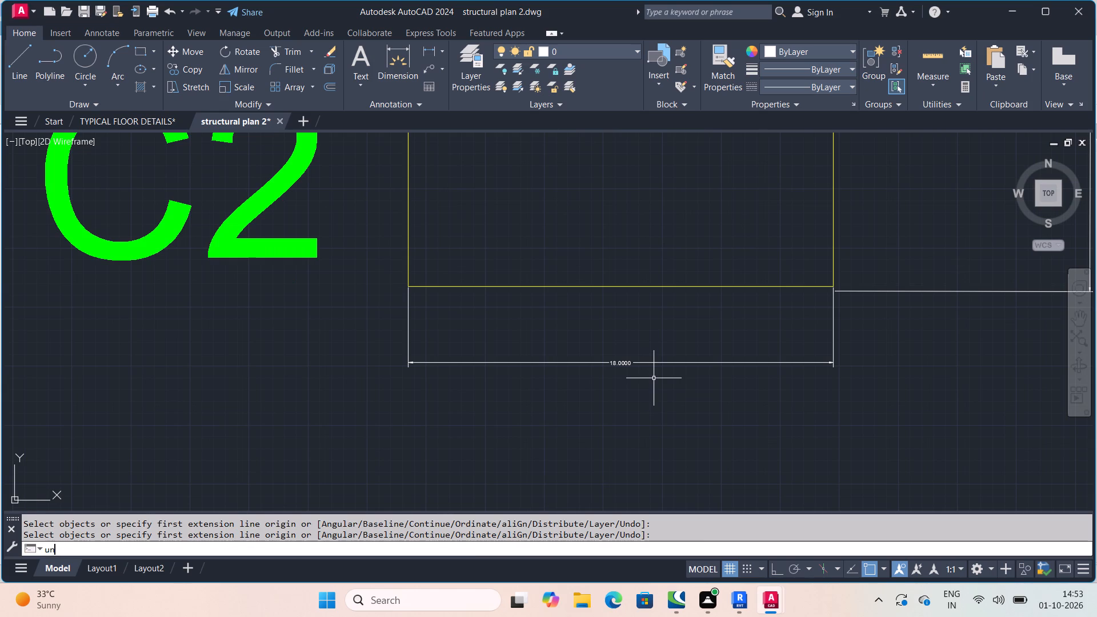
key("Return")
left_click(527, 197)
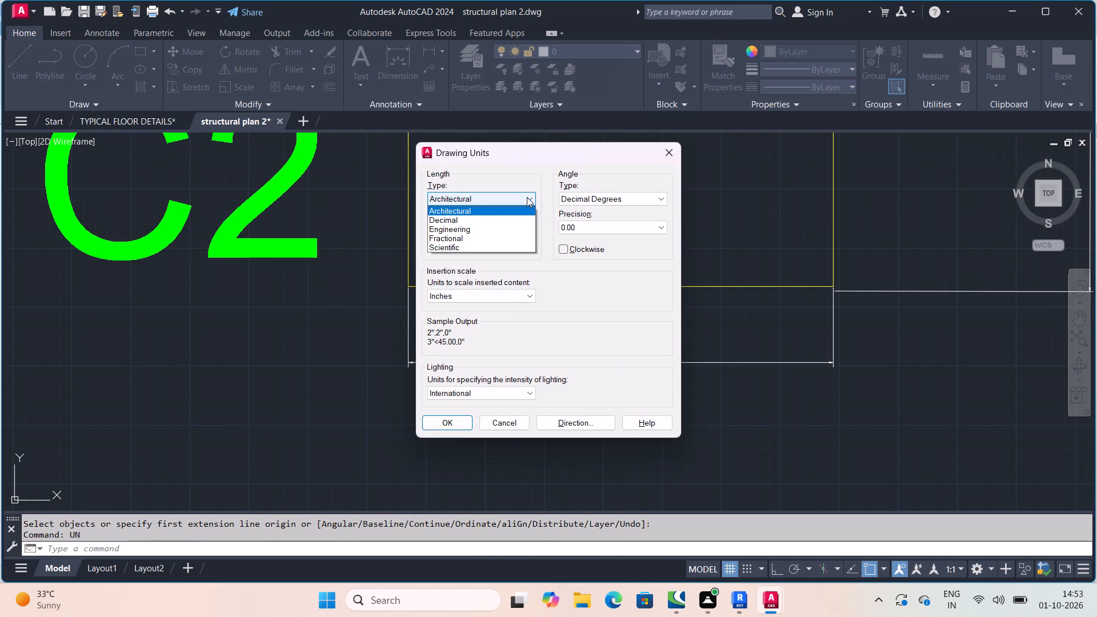
left_click(494, 233)
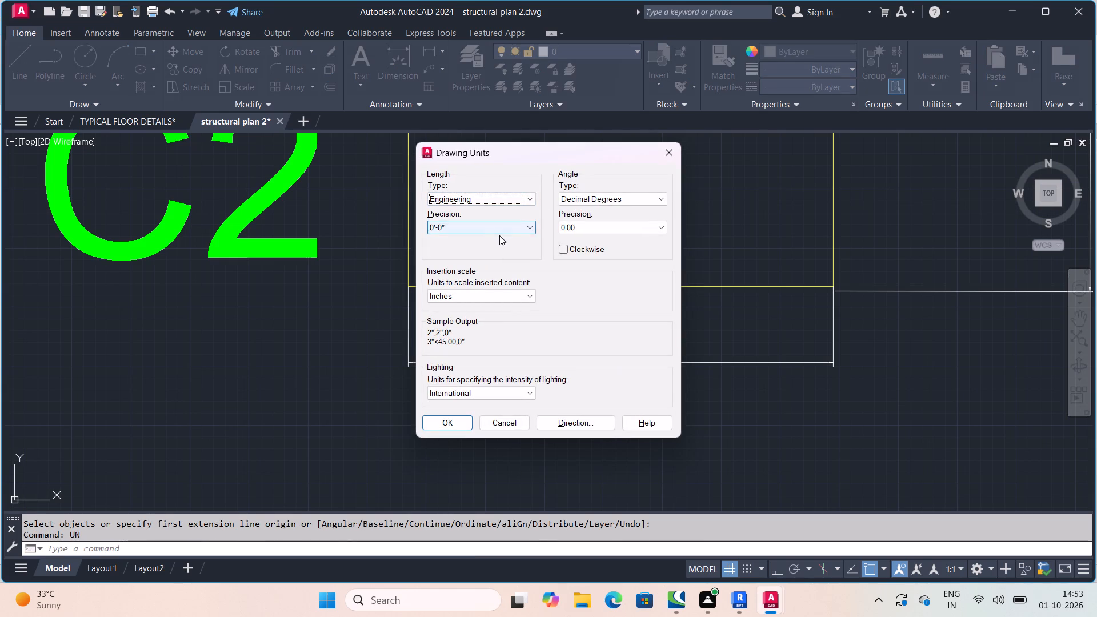
left_click(533, 229)
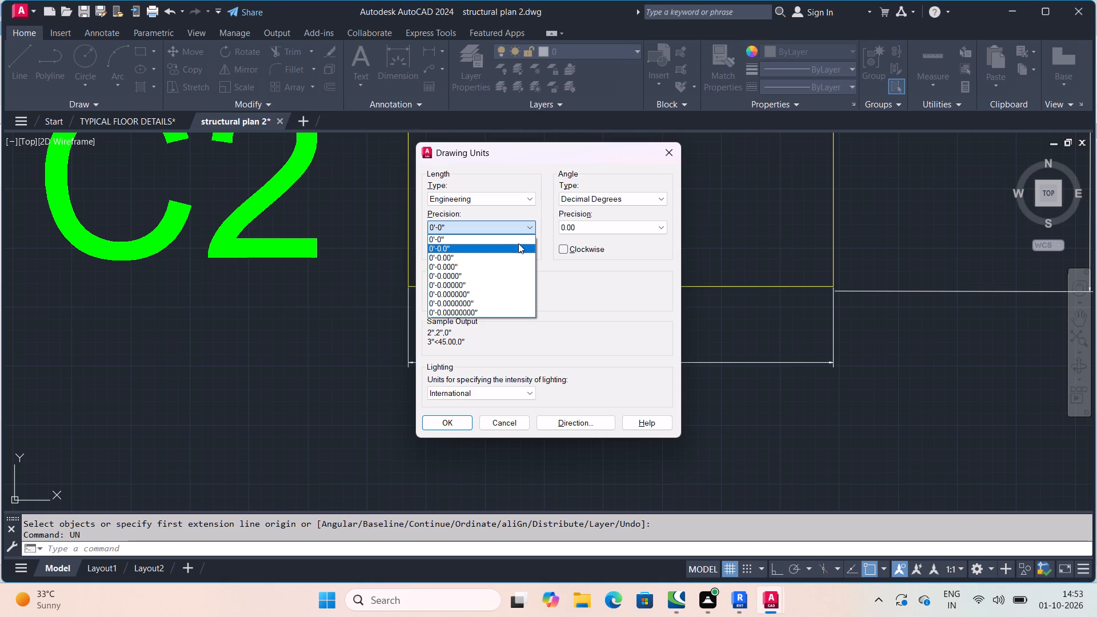
left_click(518, 242)
left_click(647, 231)
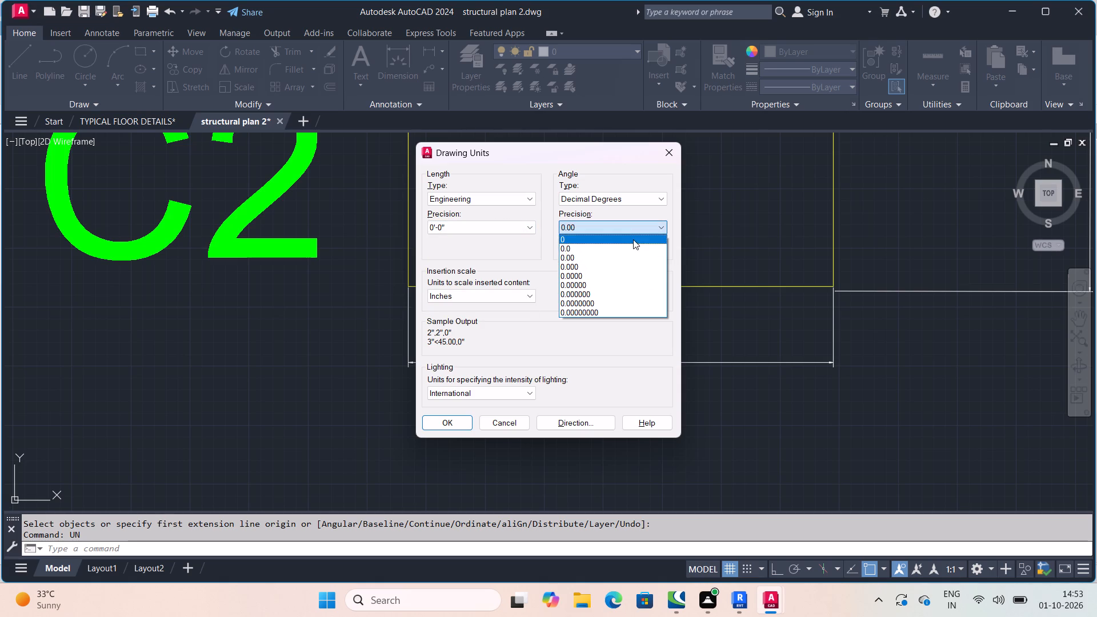
left_click(626, 255)
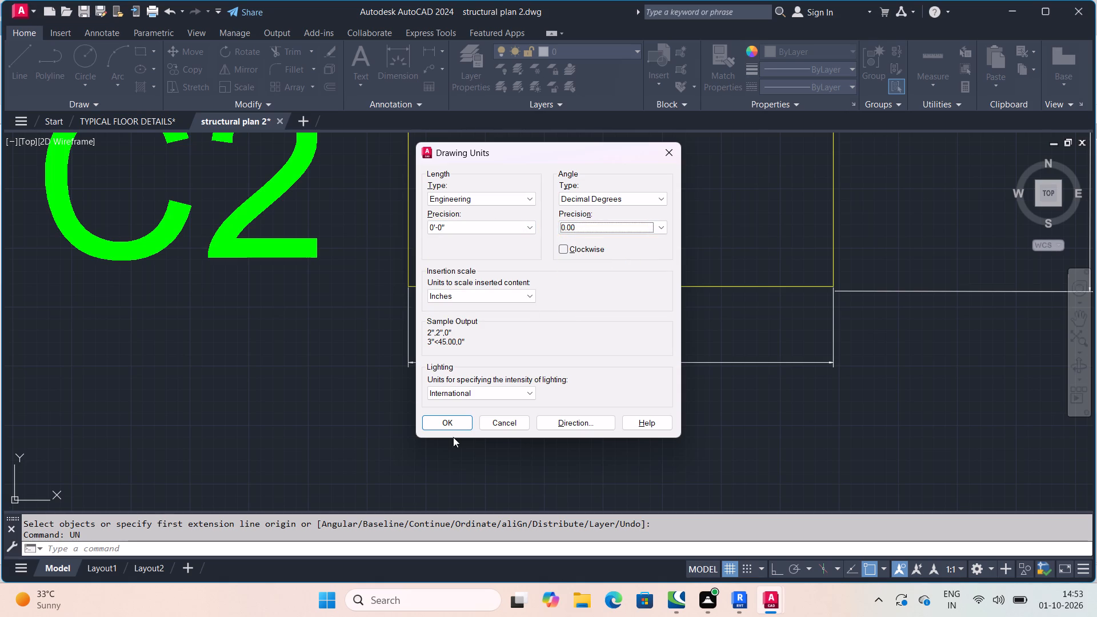
left_click(451, 423)
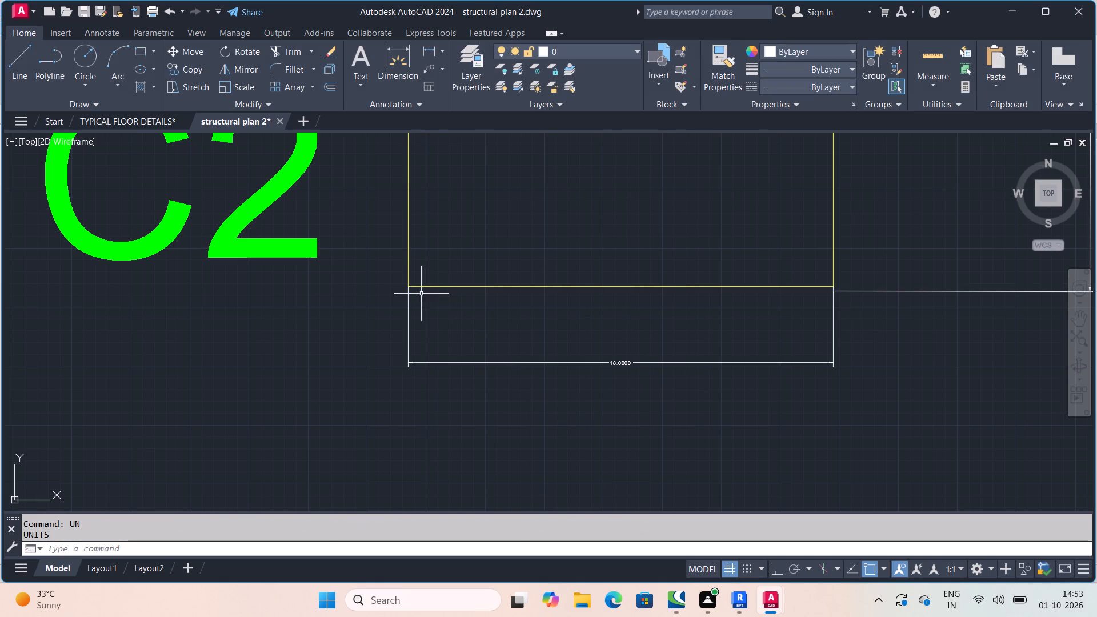
Delete the width dimension below the C2 pedestal on SF4.
double_click(505, 362)
key("Delete")
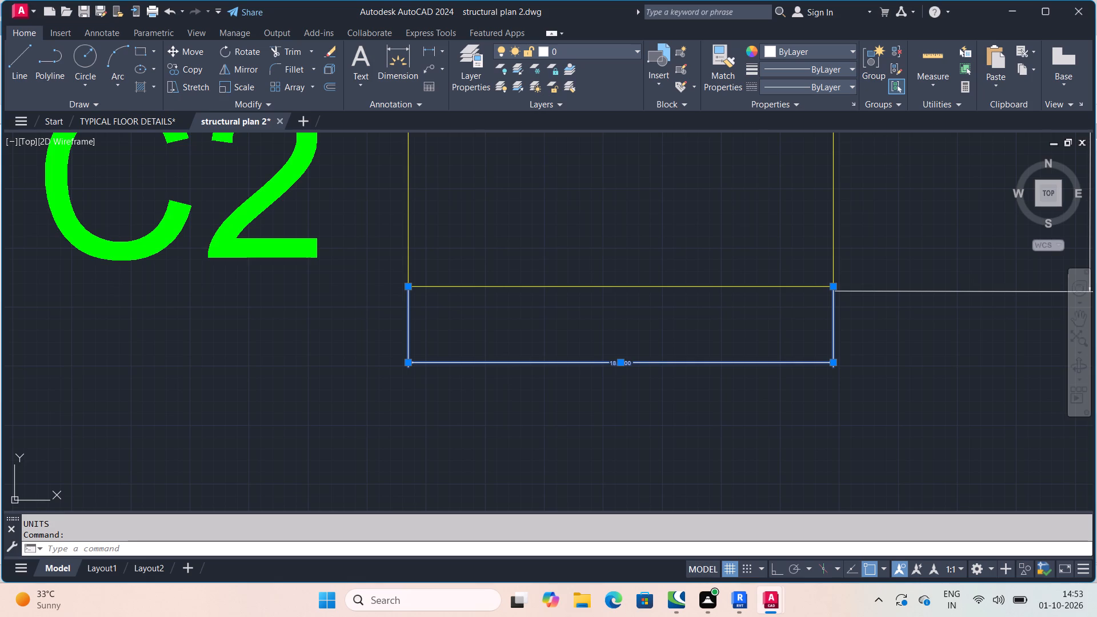
key("Delete")
scroll(537, 361, "up", 2)
double_click(537, 362)
key("Delete")
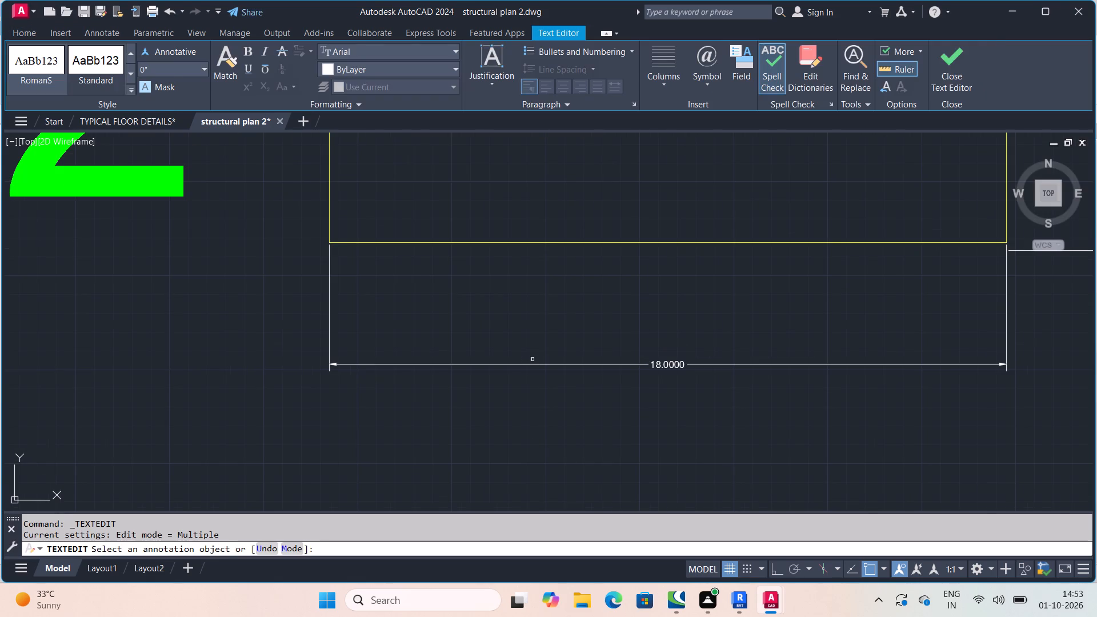
left_click(514, 364)
key("Delete")
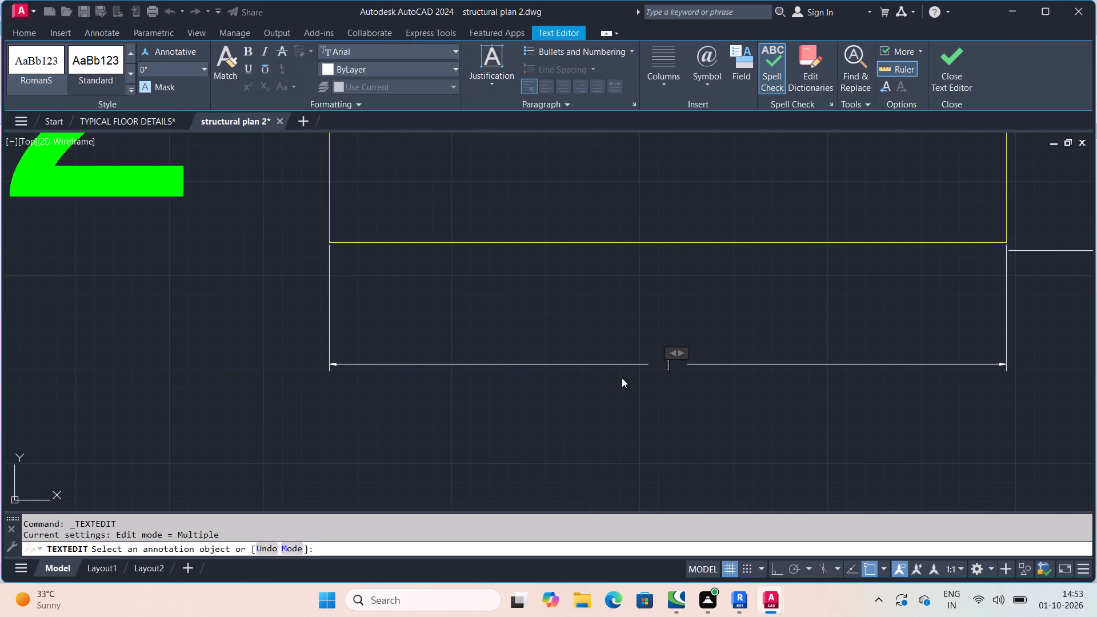
key("Escape")
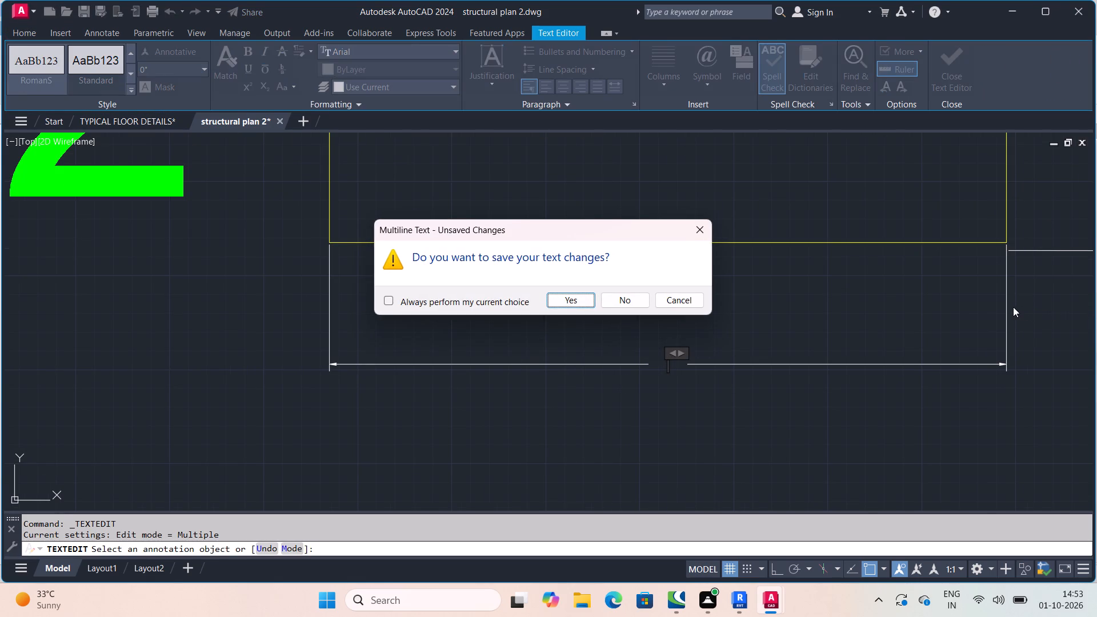
left_click(559, 295)
scroll(673, 323, "down", 3)
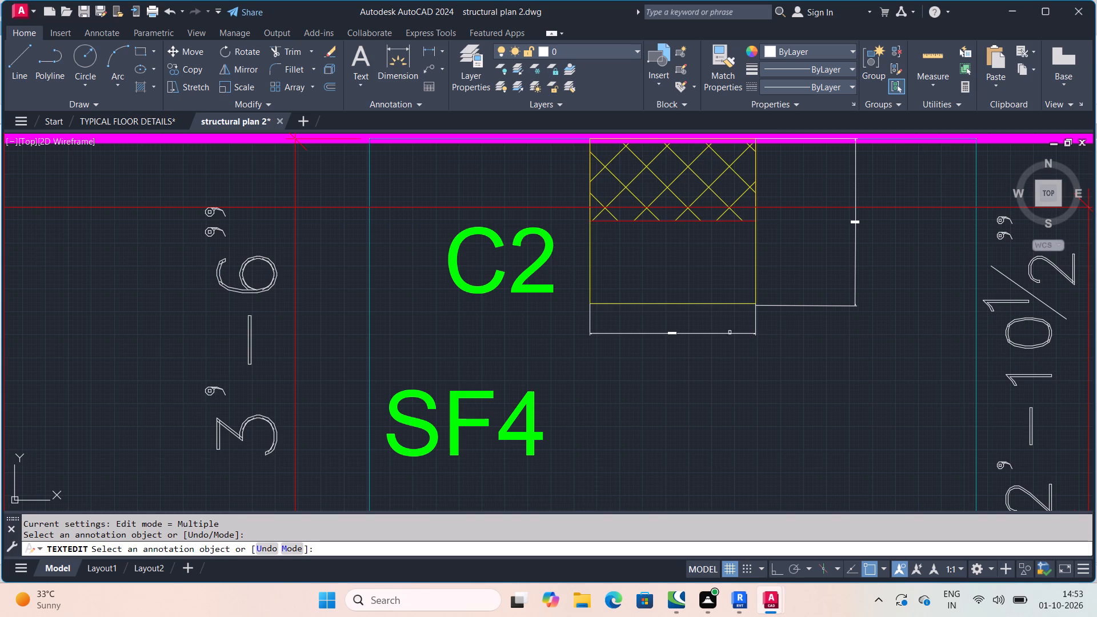
key("Escape")
left_click(755, 323)
key("Delete")
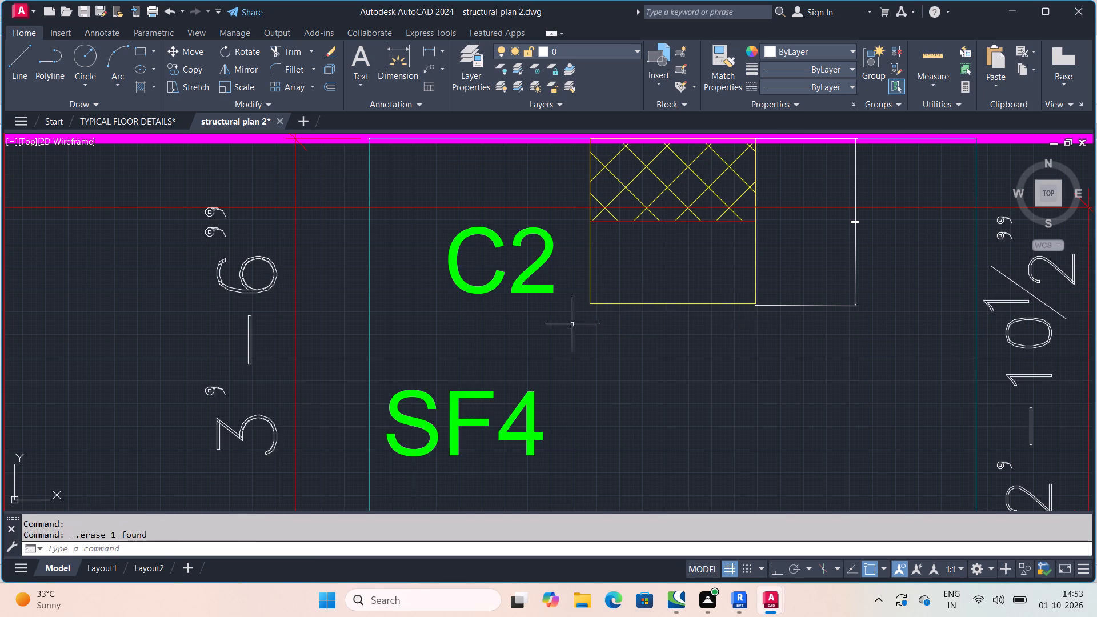
Dimension the width of the C2 pedestal on SF4 between its bottom corners, placing the dimension just below the pedestal.
scroll(571, 344, "down", 2)
left_click(401, 52)
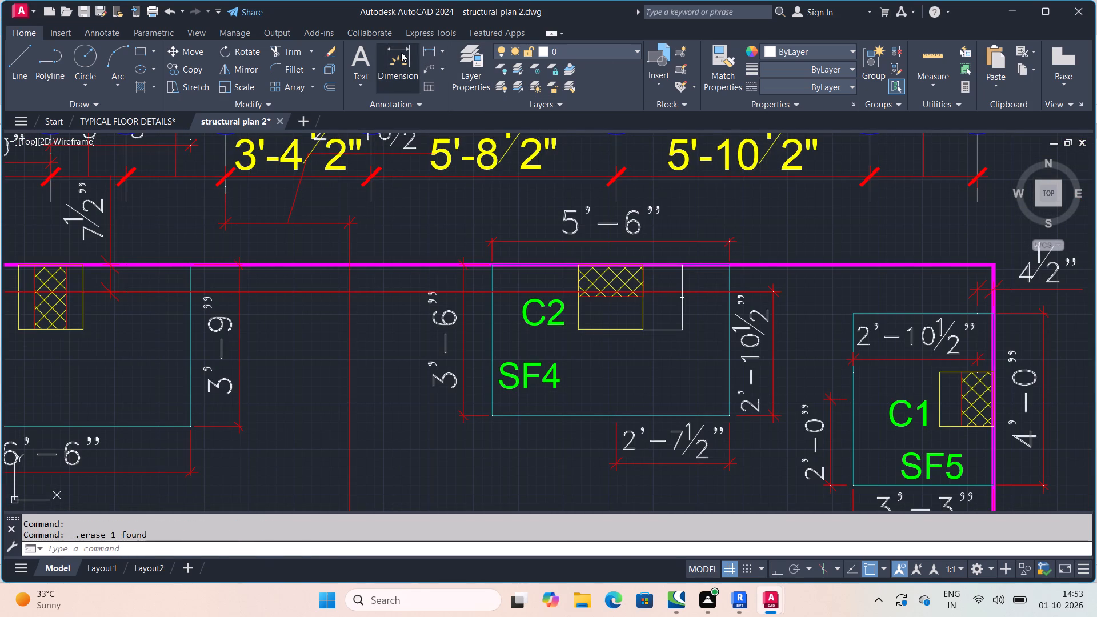
scroll(652, 301, "up", 3)
left_click(342, 410)
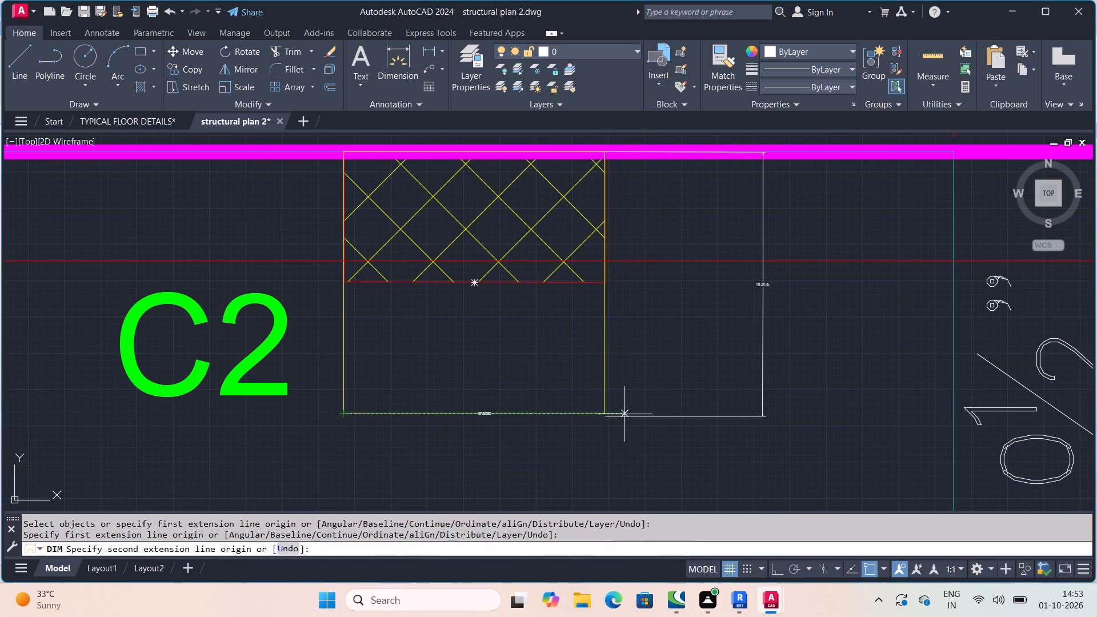
left_click(603, 416)
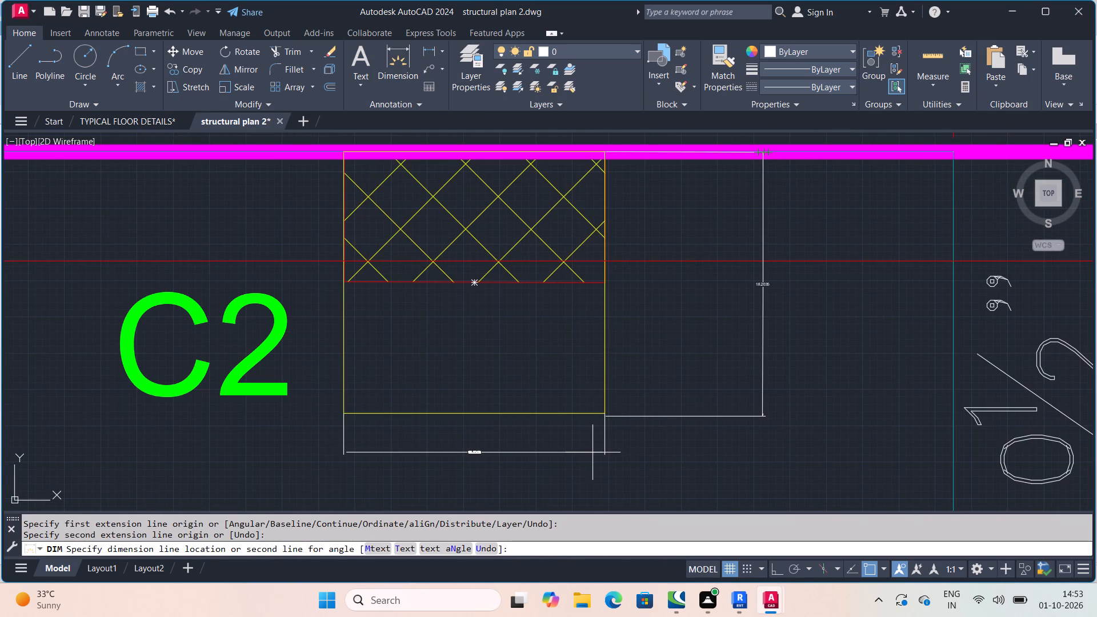
left_click(583, 445)
Examine the new C2 pedestal width dimension and the surrounding footings along grid lines 7 to 4 in the footing layout.
scroll(575, 438, "up", 5)
middle_click_drag(565, 432, 772, 314)
scroll(686, 365, "down", 1)
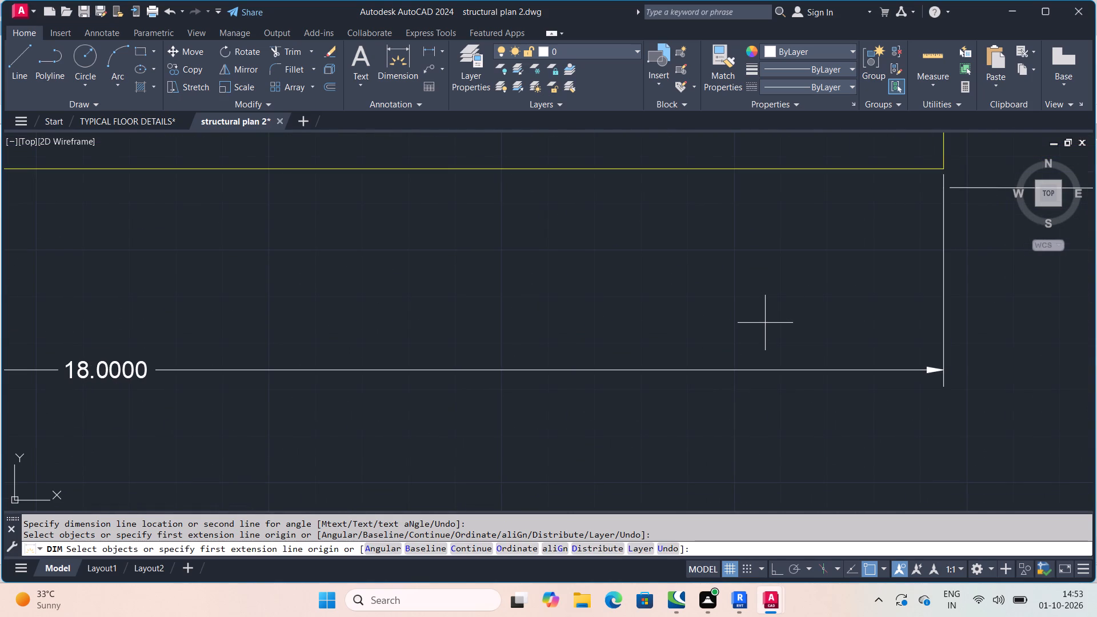
scroll(730, 336, "down", 5)
middle_click_drag(739, 340, 743, 352)
scroll(740, 343, "down", 1)
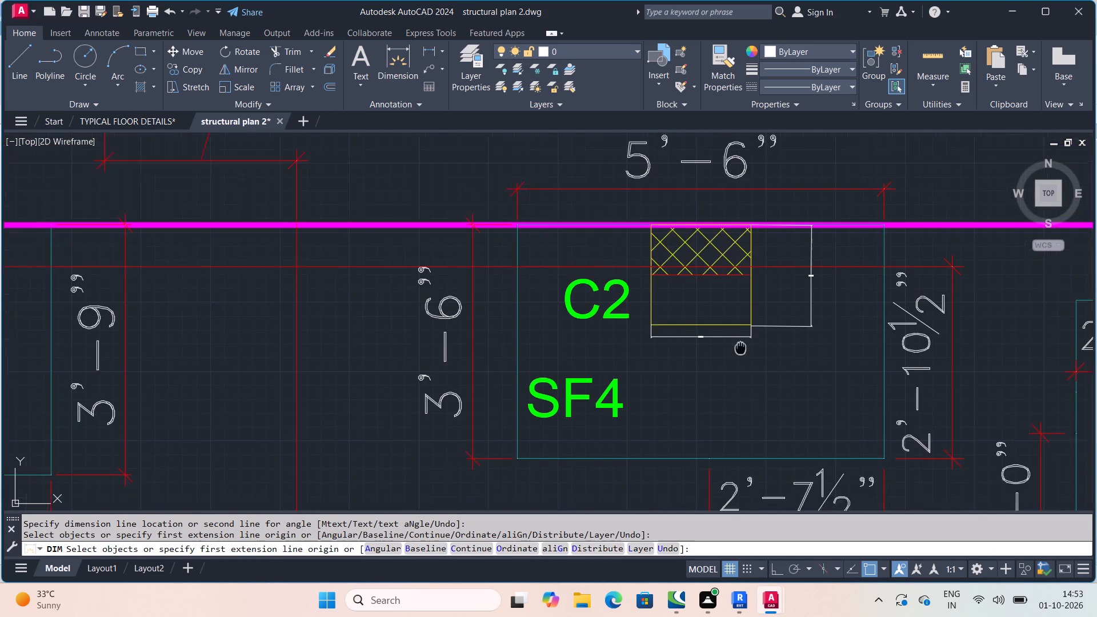
middle_click_drag(743, 352, 746, 370)
scroll(746, 368, "down", 3)
scroll(366, 331, "down", 4)
scroll(359, 347, "up", 3)
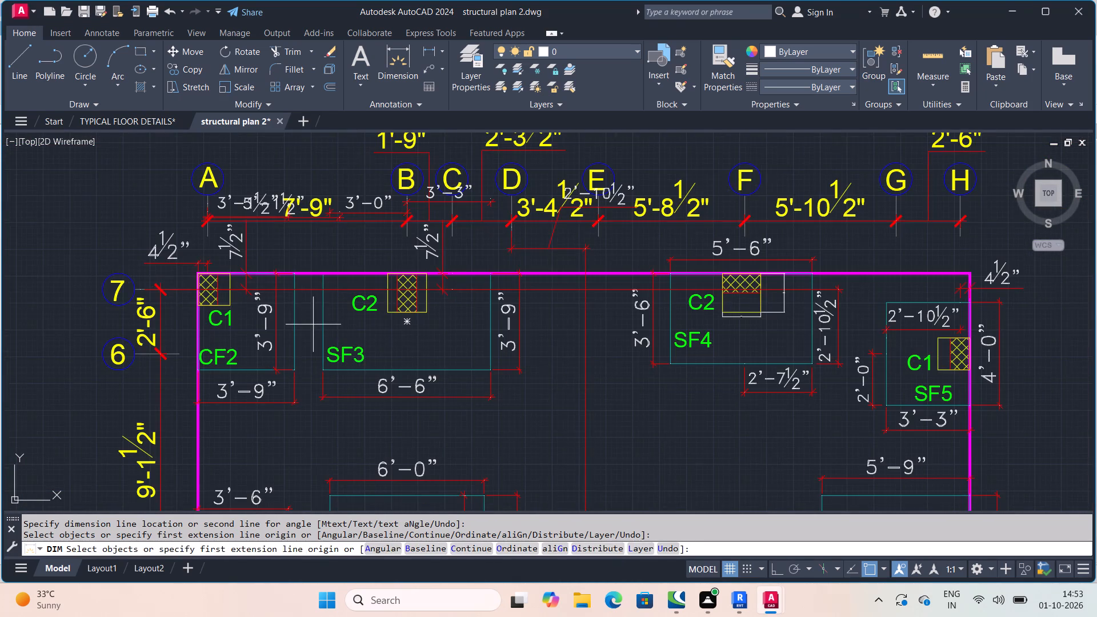
scroll(235, 293, "up", 3)
scroll(401, 307, "down", 2)
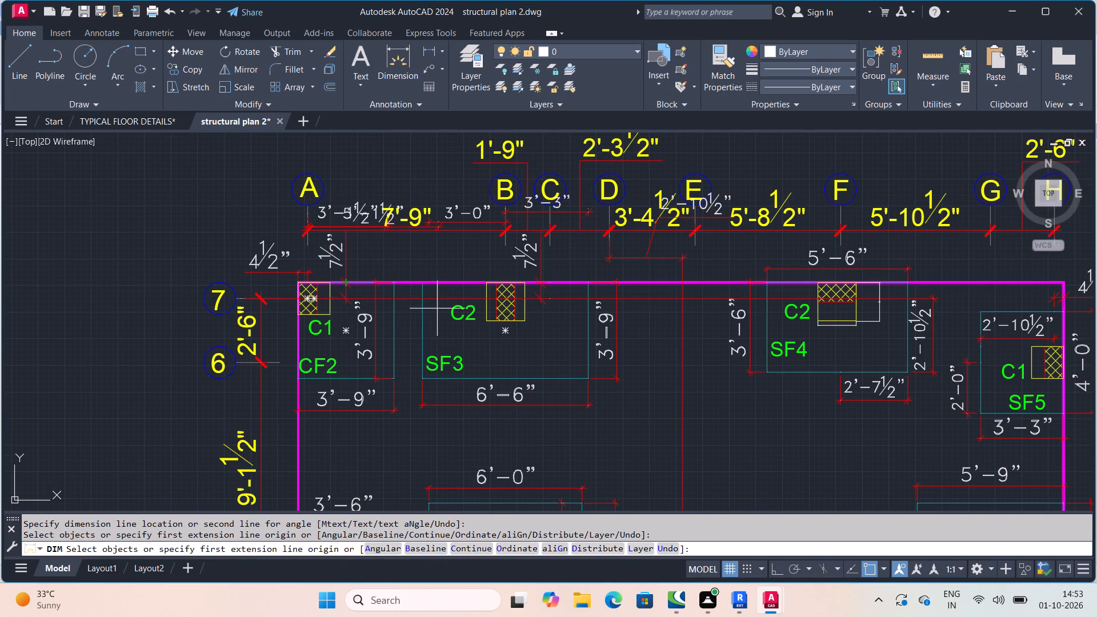
scroll(396, 300, "up", 1)
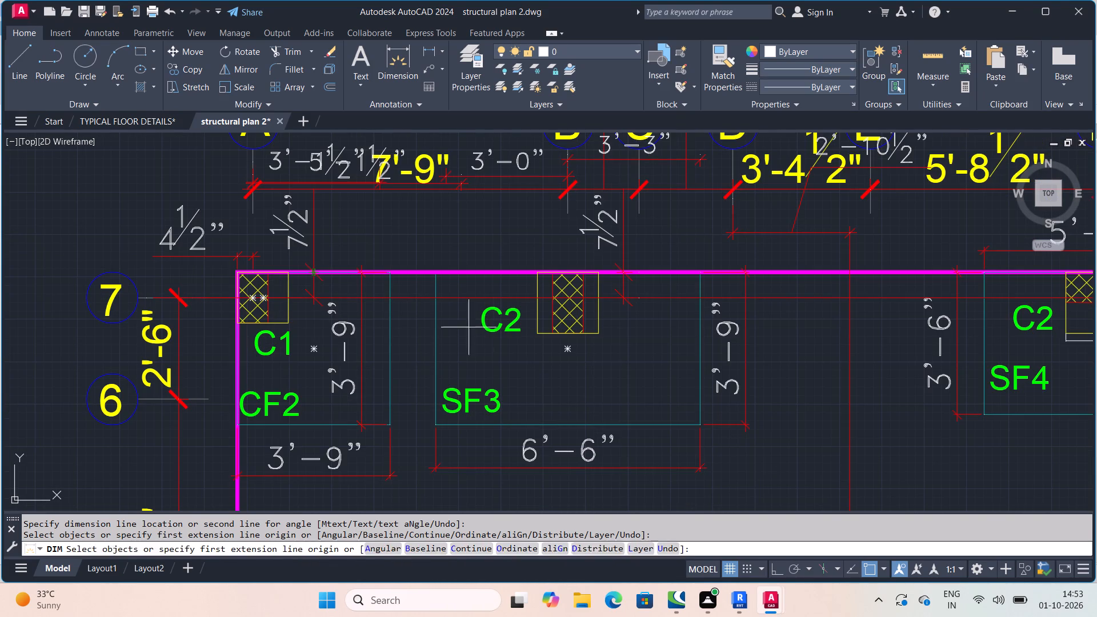
middle_click_drag(702, 322, 587, 324)
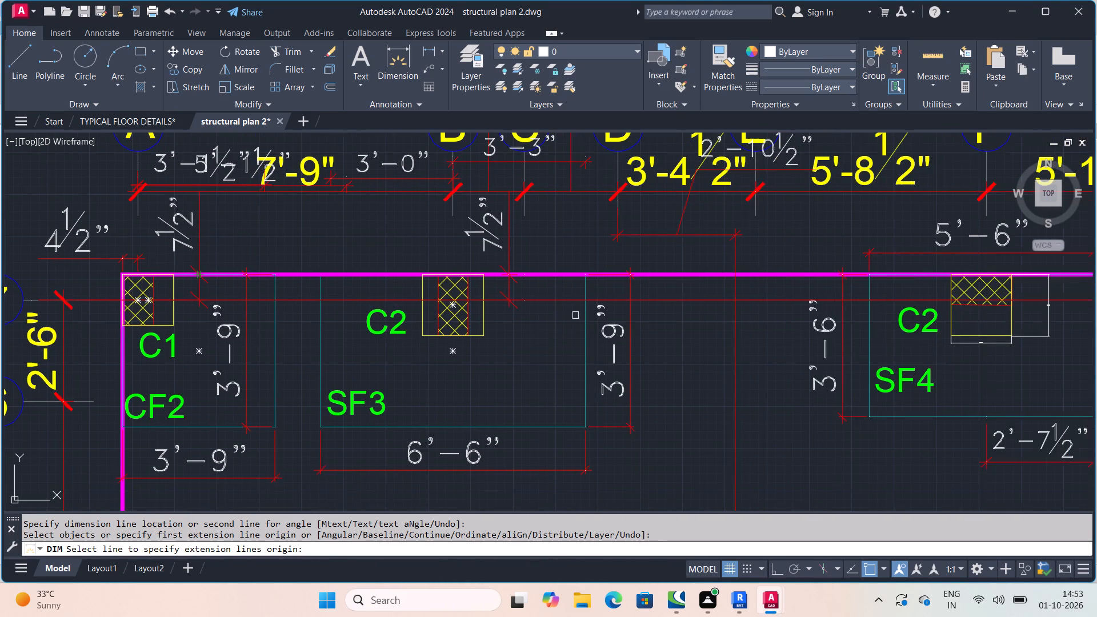
scroll(876, 346, "down", 3)
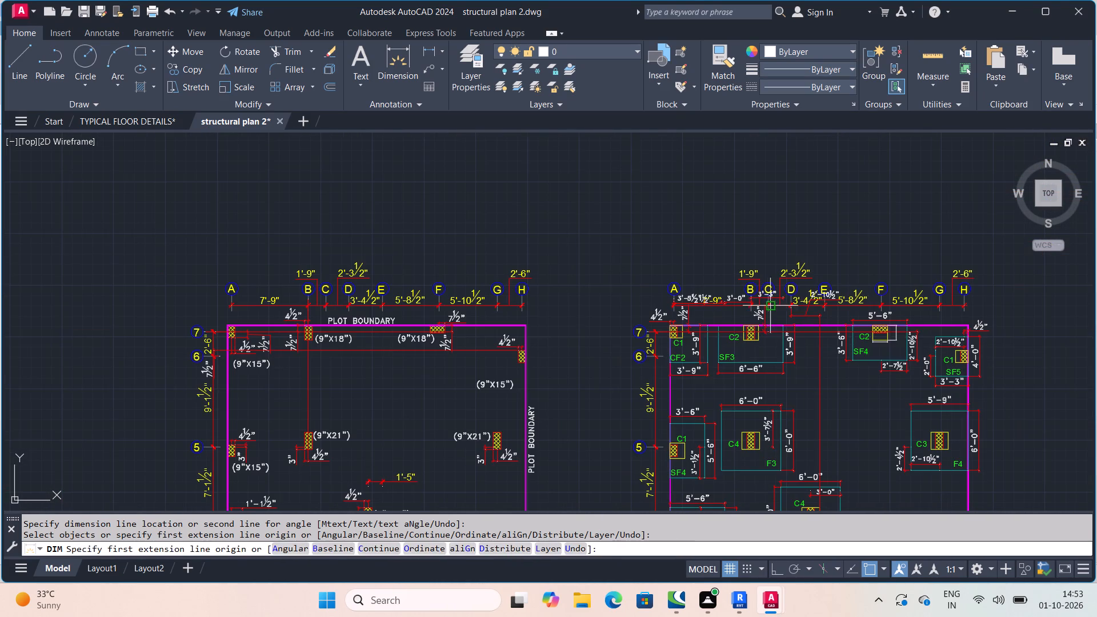
middle_click_drag(720, 452, 703, 387)
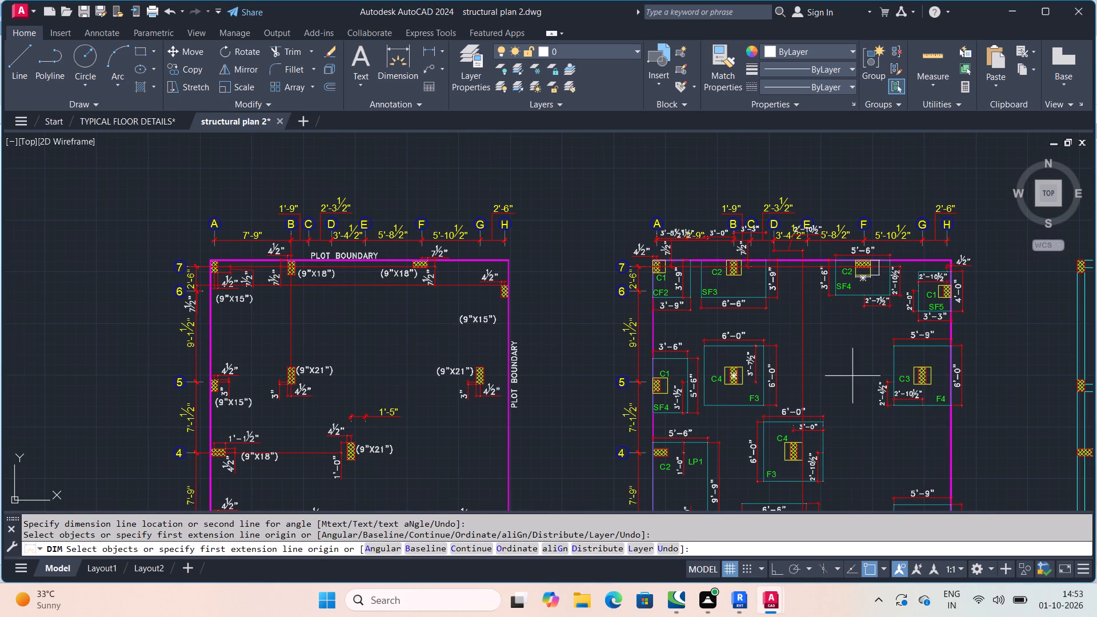
scroll(852, 400, "up", 2)
middle_click_drag(852, 400, 821, 303)
scroll(819, 299, "down", 3)
scroll(767, 205, "up", 2)
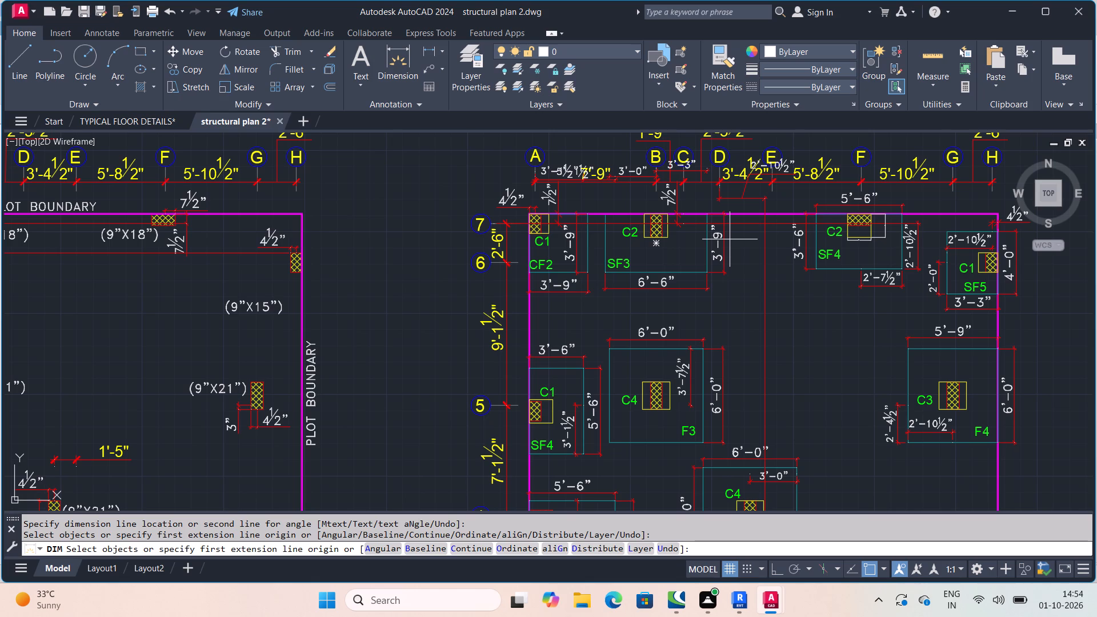
Examine the column and beam layout drawn beside the footing layout and compare the two plans.
scroll(836, 245, "down", 4)
scroll(888, 390, "up", 1)
middle_click_drag(970, 330, 967, 330)
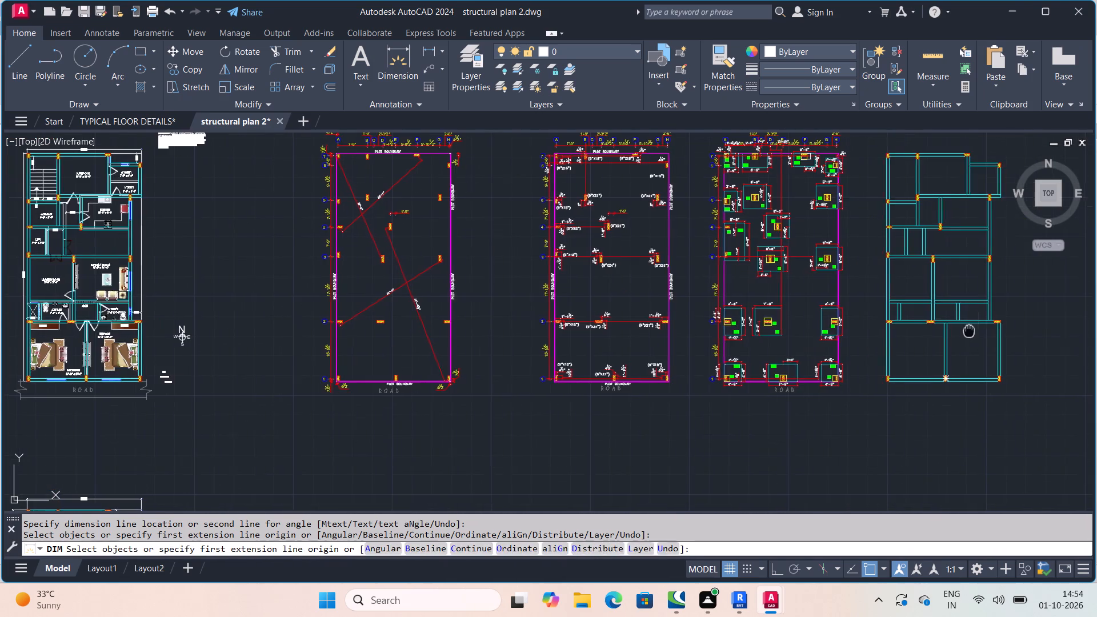
middle_click_drag(967, 330, 934, 358)
scroll(932, 355, "up", 1)
scroll(824, 207, "up", 3)
scroll(834, 225, "down", 4)
scroll(883, 262, "up", 1)
scroll(824, 285, "down", 2)
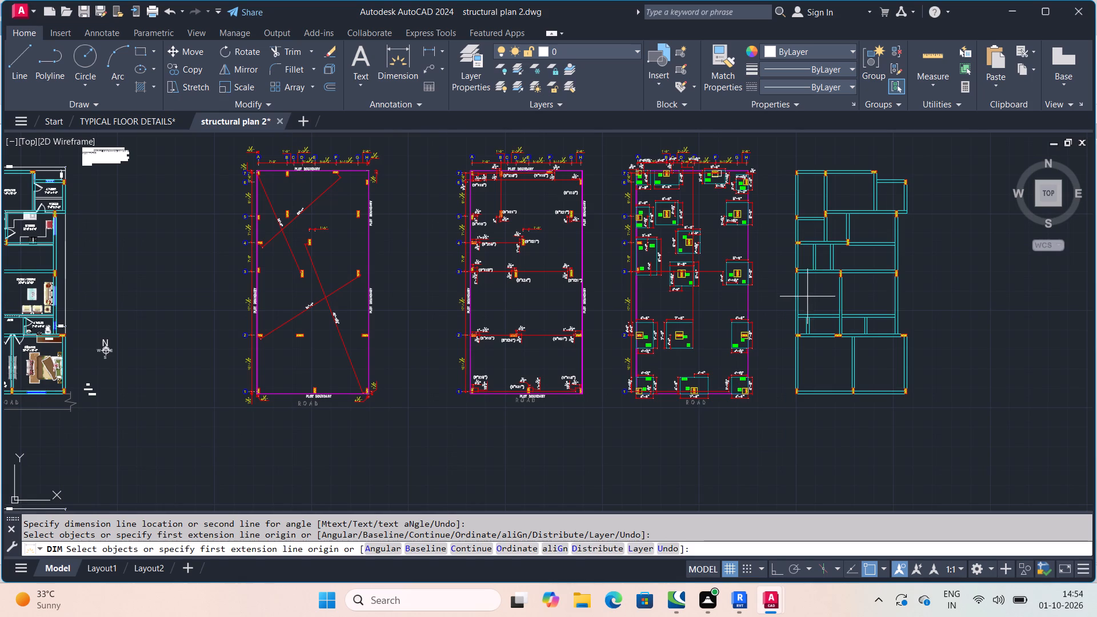
scroll(846, 197, "up", 2)
scroll(748, 178, "down", 1)
scroll(737, 136, "up", 2)
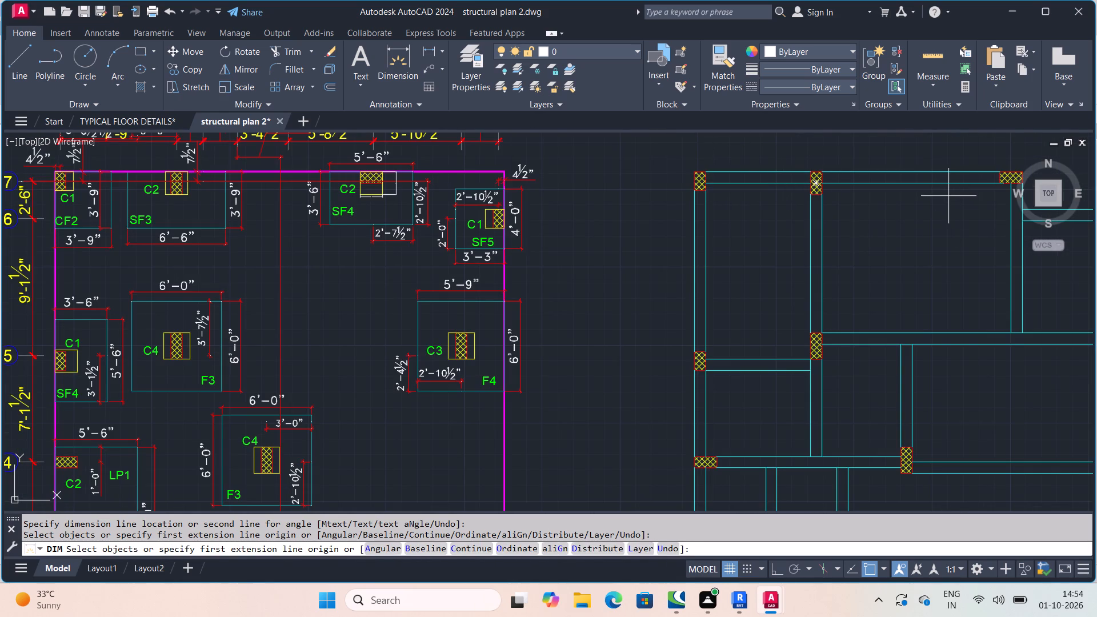
middle_click_drag(947, 266, 890, 227)
scroll(936, 259, "down", 1)
scroll(966, 269, "up", 1)
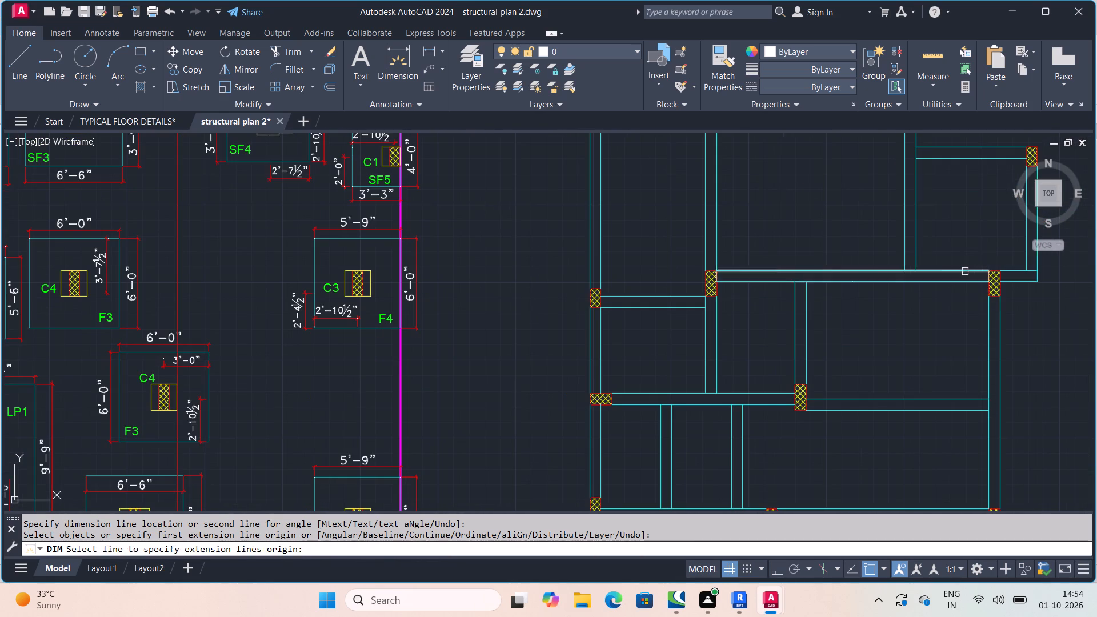
middle_click_drag(936, 275, 935, 312)
scroll(935, 301, "down", 1)
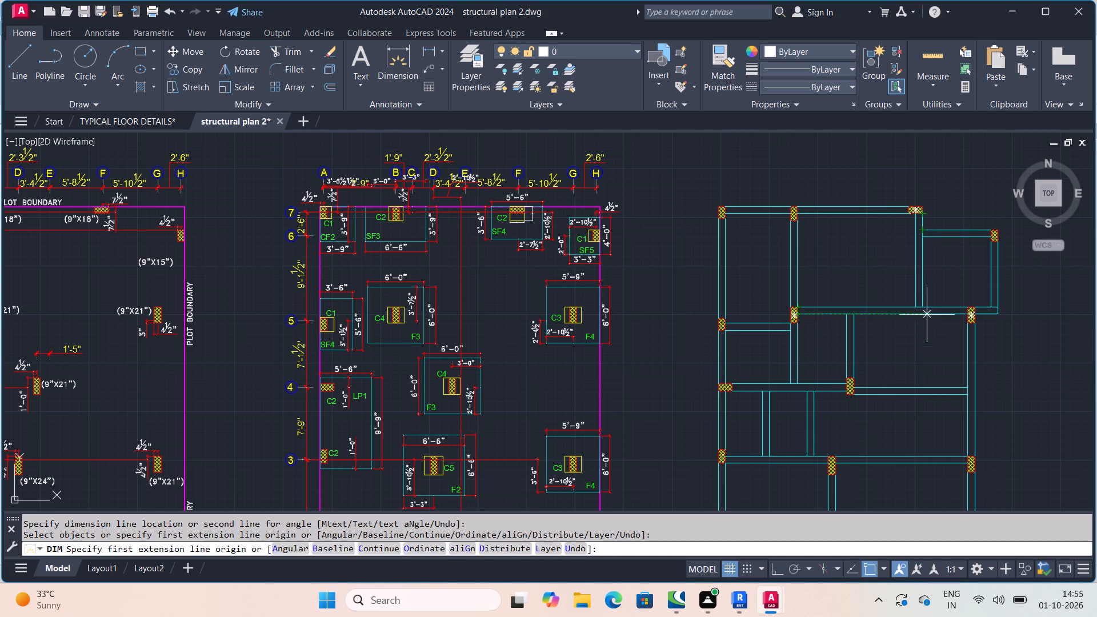
Review the C4 pedestal on F3, the footings along grid 7, and the width dimension below SF4's C2 pedestal.
scroll(603, 332, "down", 3)
scroll(529, 391, "up", 1)
middle_click(742, 386)
scroll(677, 263, "up", 2)
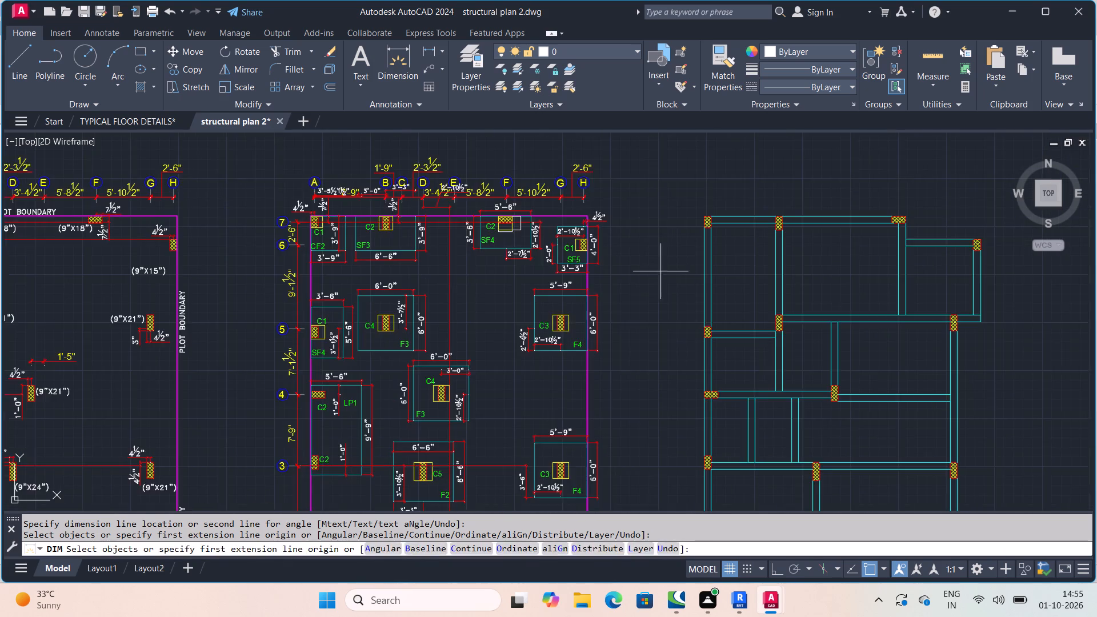
middle_click_drag(541, 321, 898, 206)
scroll(648, 287, "down", 1)
scroll(732, 292, "up", 2)
scroll(831, 269, "up", 1)
middle_click_drag(820, 273, 656, 349)
scroll(795, 265, "up", 1)
middle_click_drag(795, 265, 701, 382)
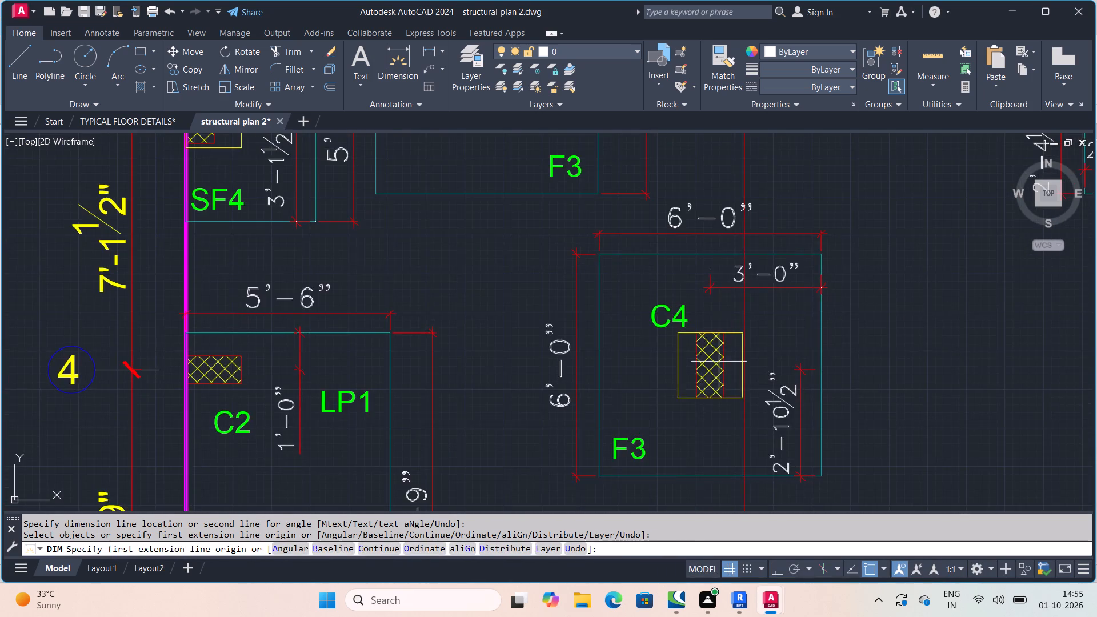
scroll(716, 258, "down", 4)
scroll(690, 393, "up", 1)
middle_click_drag(690, 393, 782, 330)
middle_click_drag(764, 234, 663, 401)
scroll(700, 329, "down", 1)
scroll(675, 231, "up", 2)
middle_click_drag(670, 238, 664, 254)
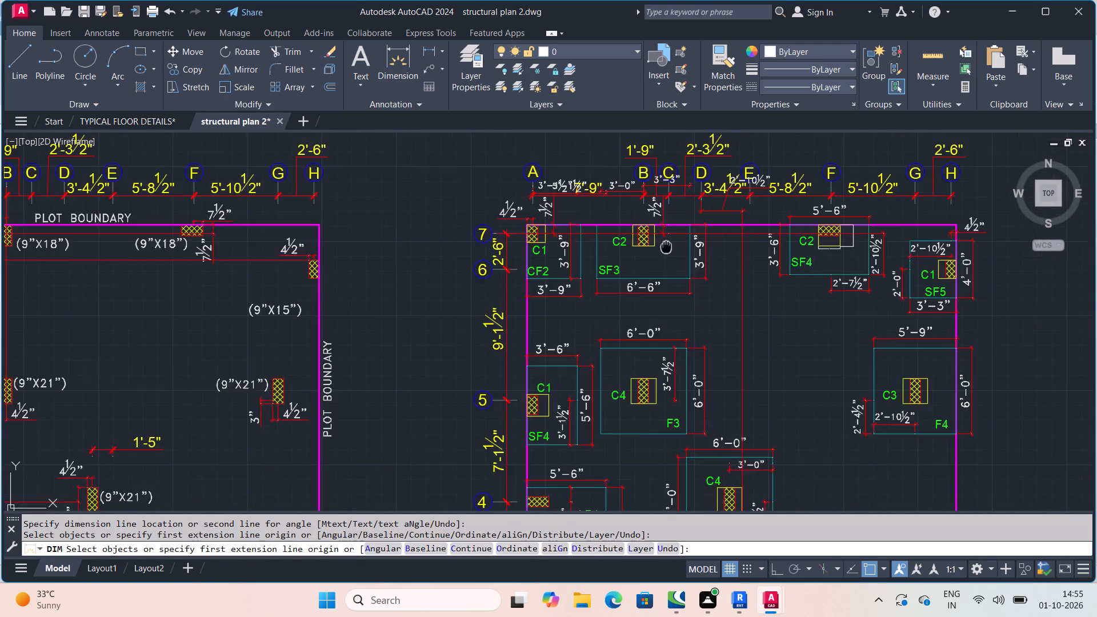
middle_click_drag(664, 254, 676, 351)
scroll(515, 344, "up", 2)
scroll(680, 350, "up", 1)
middle_click_drag(642, 348, 533, 347)
scroll(839, 321, "down", 3)
middle_click_drag(824, 323, 702, 297)
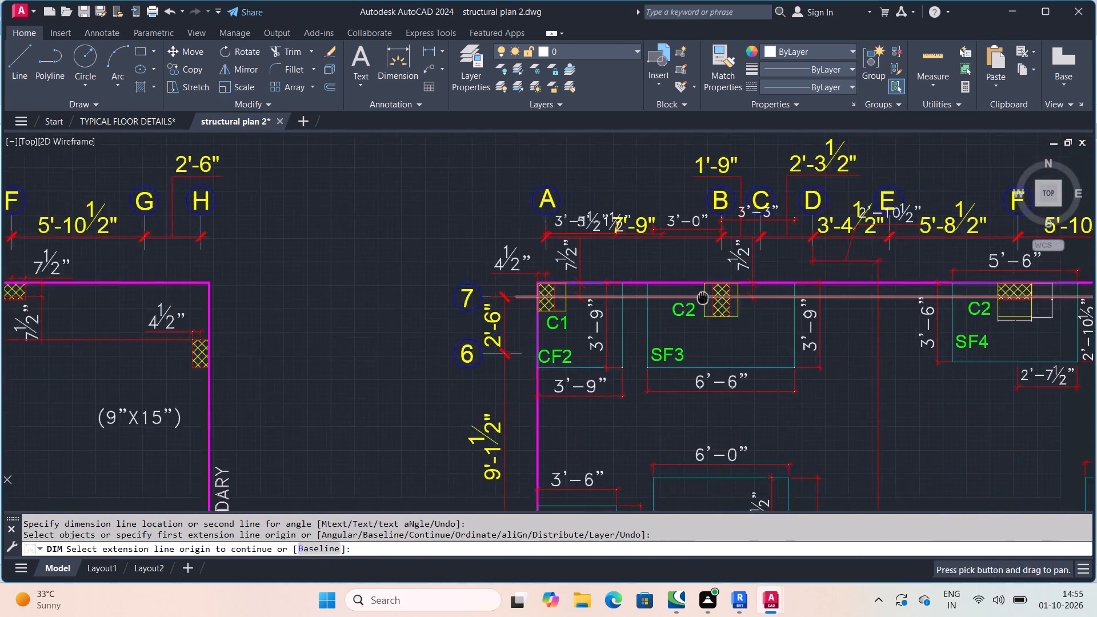
scroll(943, 329, "up", 1)
middle_click_drag(916, 332, 799, 362)
scroll(799, 362, "up", 3)
scroll(706, 284, "up", 4)
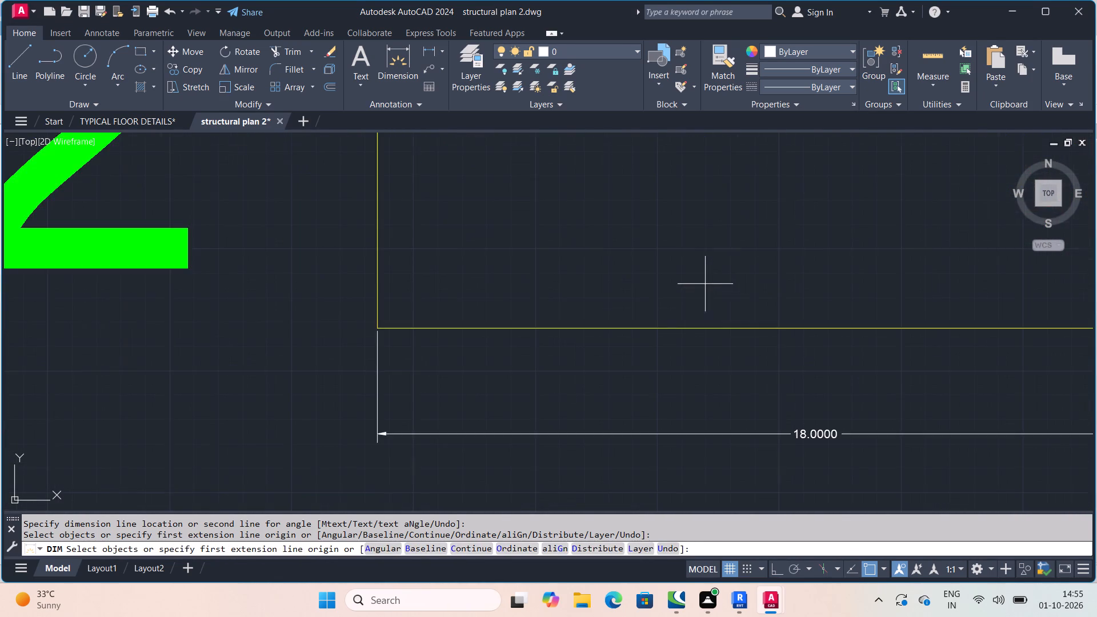
Examine the width and depth dimensions of the C2 pedestal on SF4 and compare them with the neighbouring footings along grid 7.
scroll(729, 304, "down", 4)
middle_click_drag(740, 261, 722, 322)
scroll(732, 279, "down", 1)
scroll(732, 381, "up", 3)
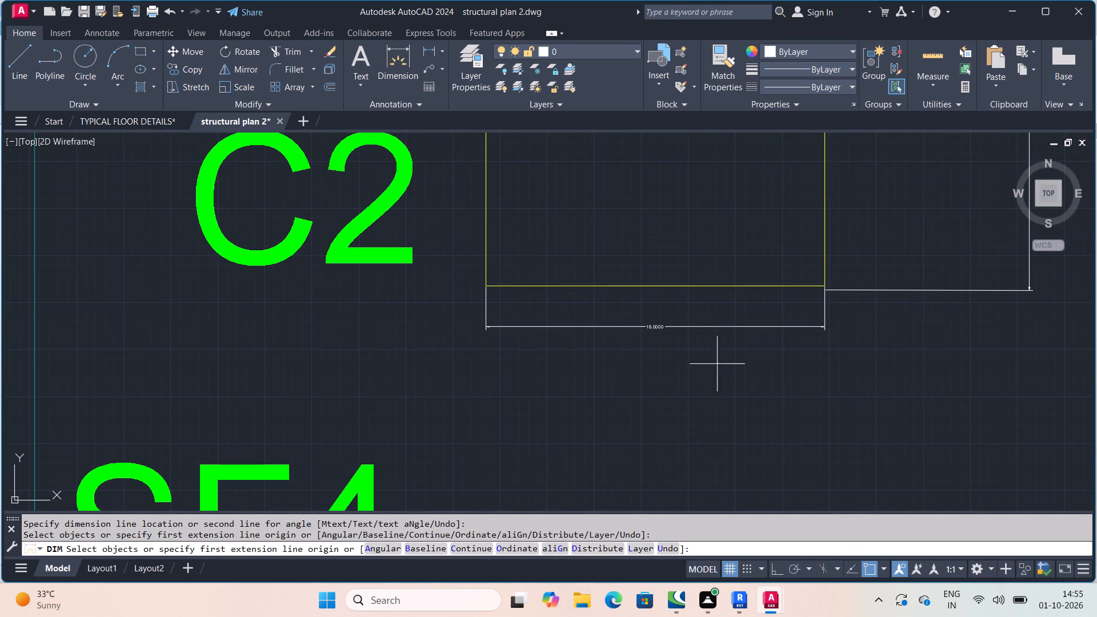
middle_click_drag(810, 282, 786, 346)
scroll(804, 289, "down", 1)
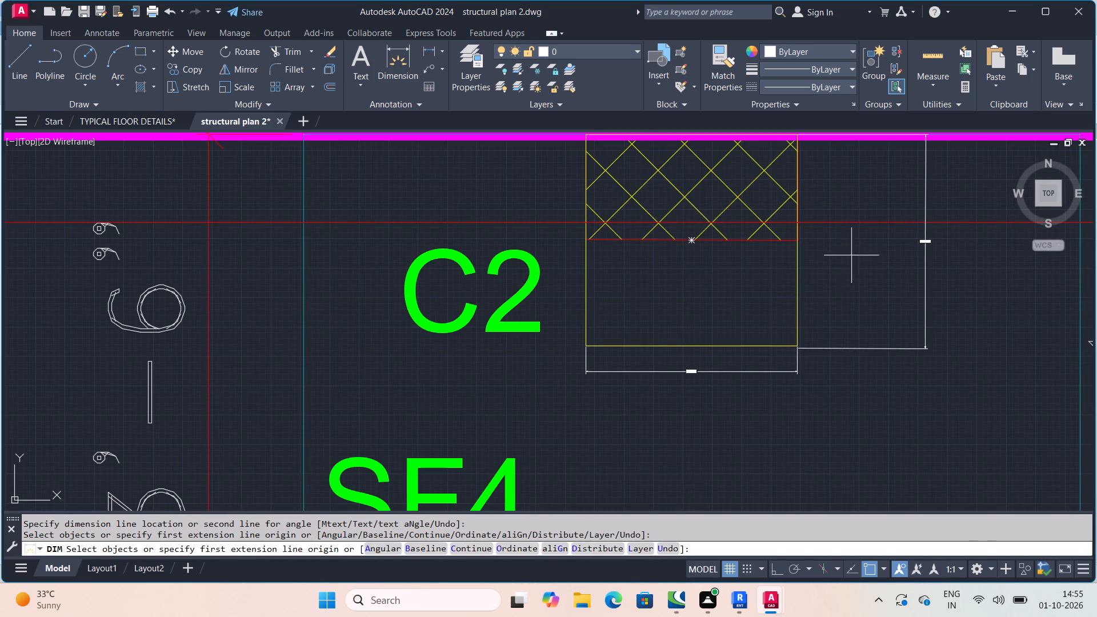
scroll(934, 233, "up", 5)
scroll(914, 270, "down", 4)
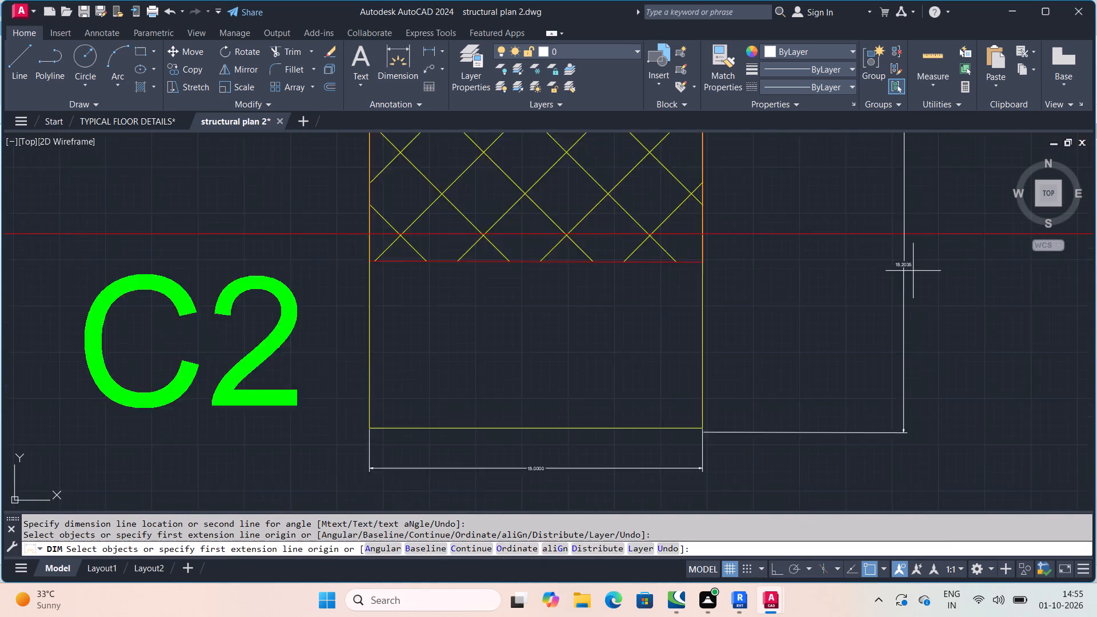
scroll(842, 260, "down", 3)
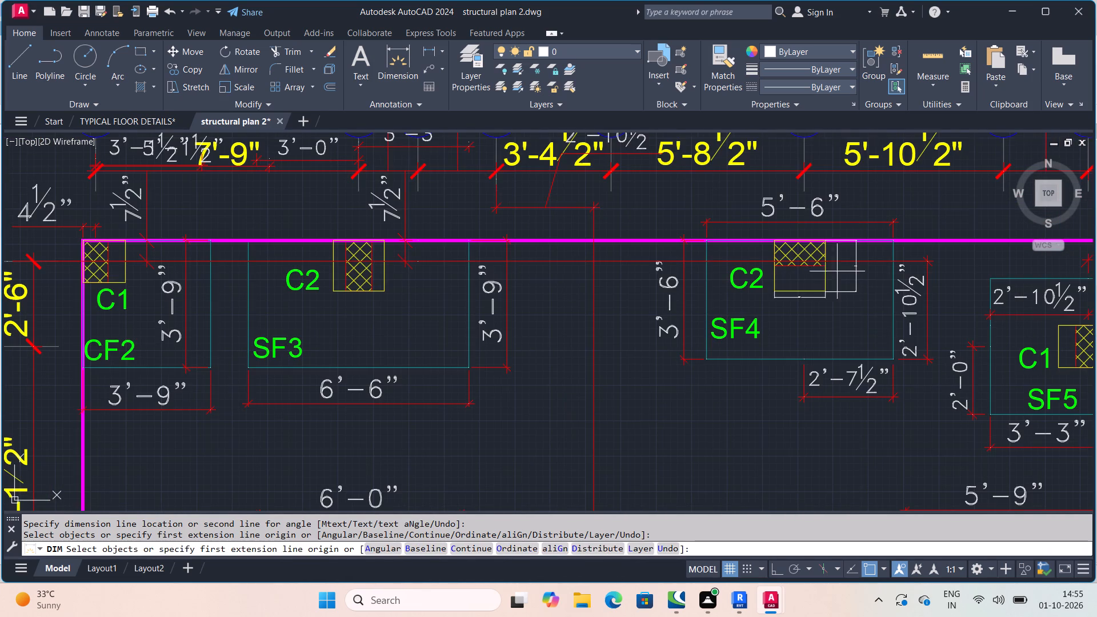
left_click(133, 118)
scroll(381, 251, "down", 4)
scroll(466, 260, "up", 3)
scroll(358, 222, "up", 3)
middle_click_drag(414, 306, 446, 389)
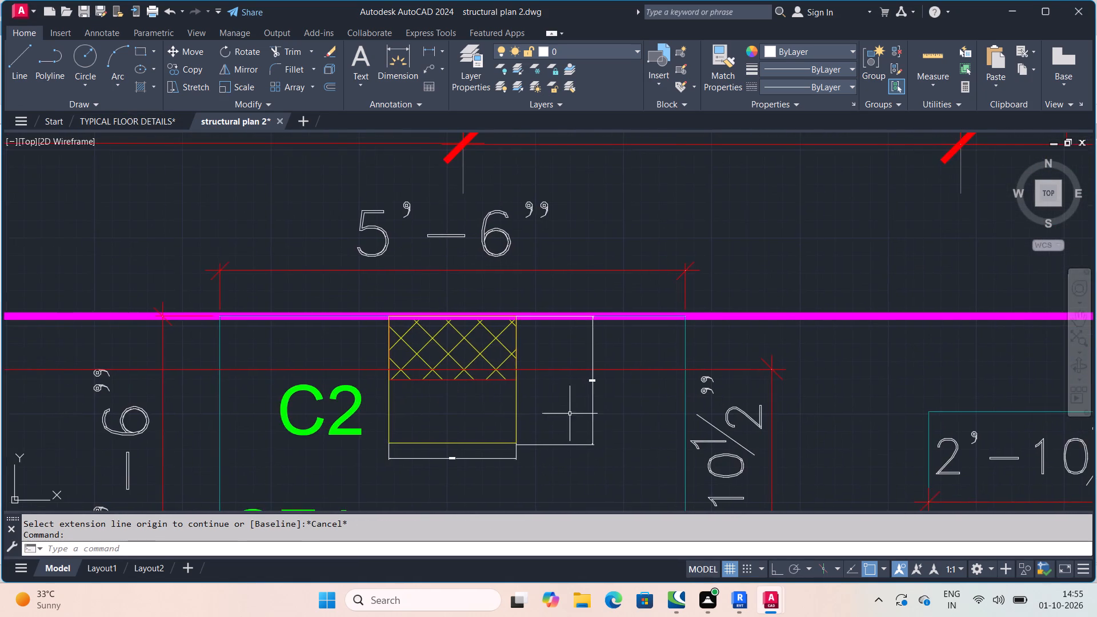
scroll(543, 414, "up", 1)
middle_click_drag(517, 405, 602, 370)
scroll(517, 404, "down", 4)
scroll(475, 307, "down", 1)
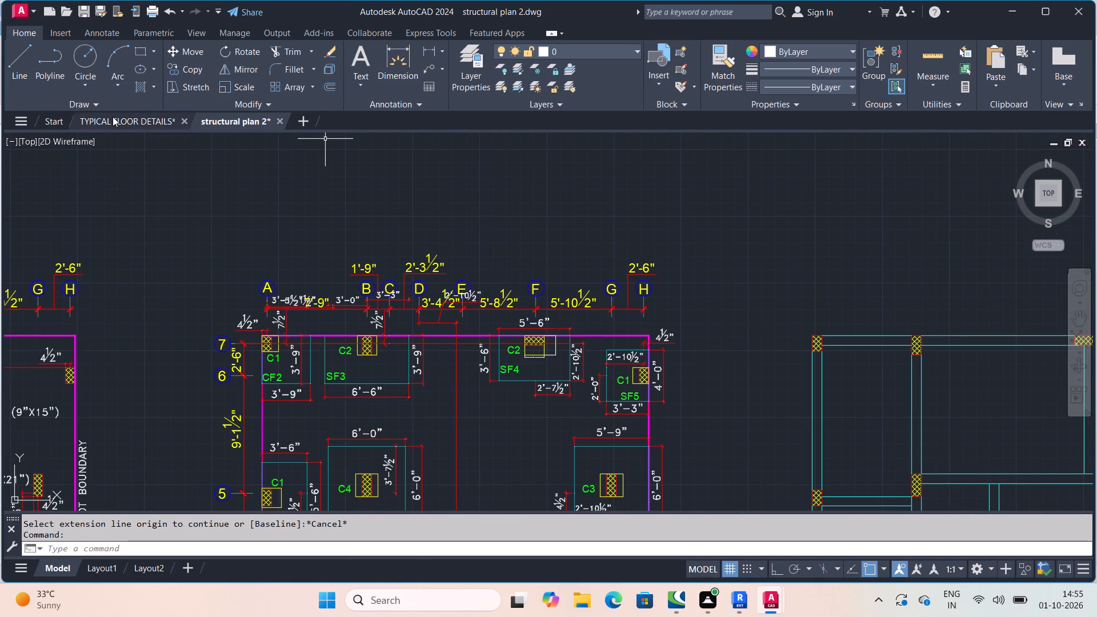
Switch to the TYPICAL FLOOR DETAILS drawing and make PCC the current layer.
left_click(113, 117)
scroll(542, 234, "up", 2)
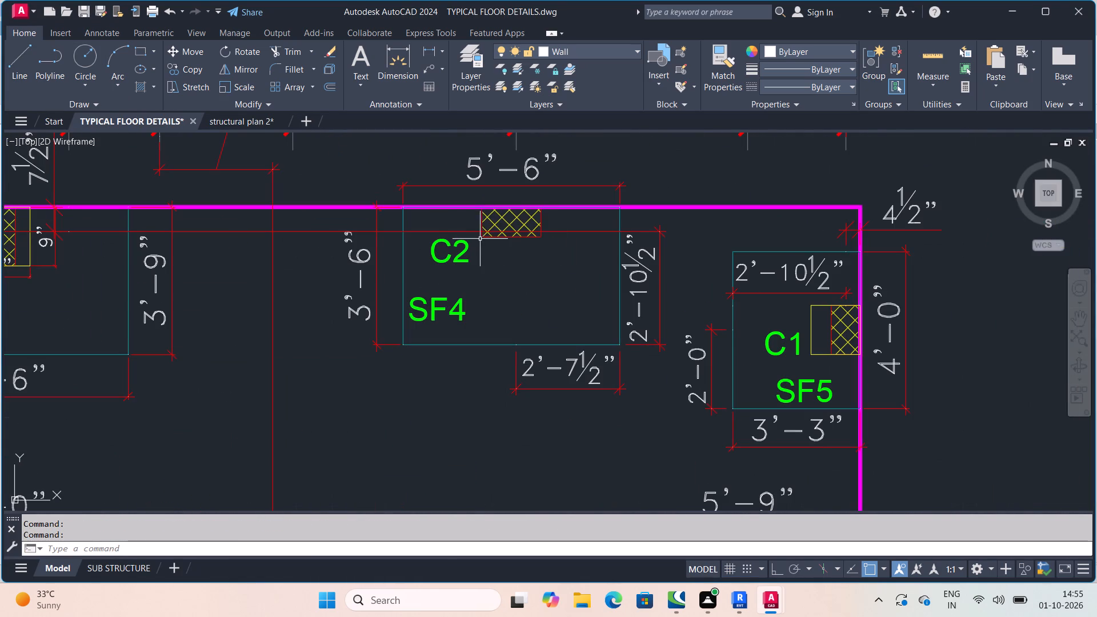
left_click(636, 46)
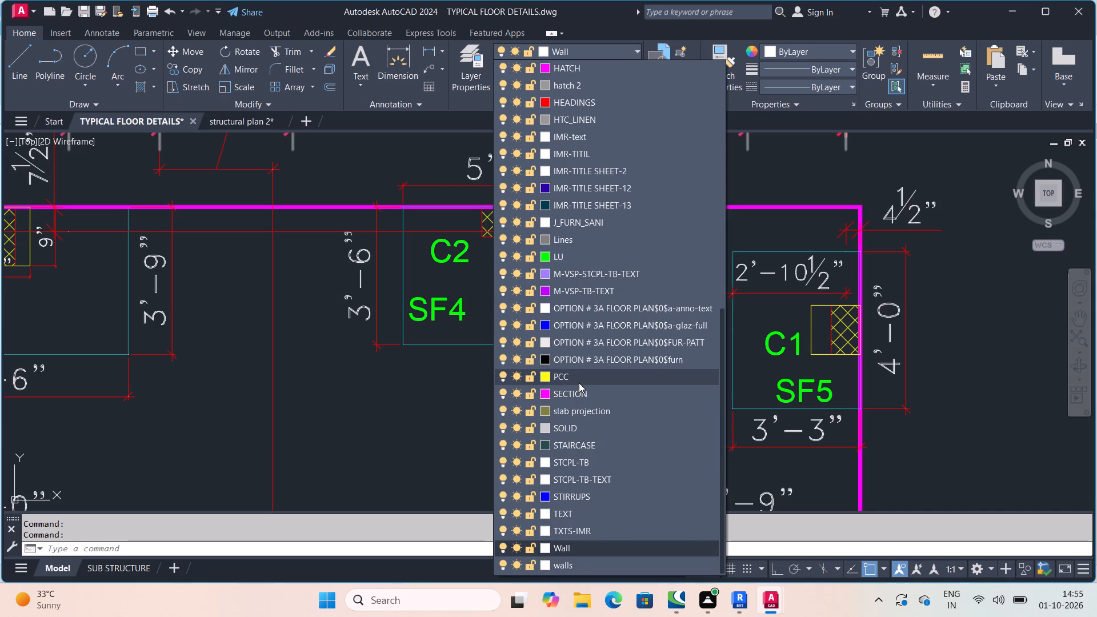
scroll(603, 366, "down", 4)
scroll(582, 370, "up", 2)
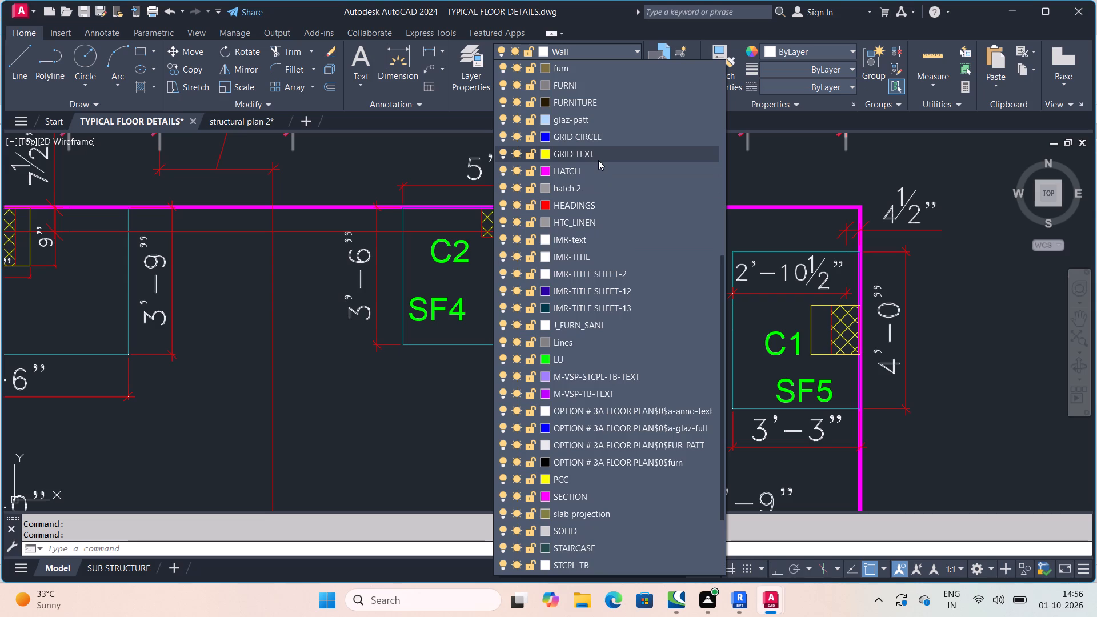
scroll(598, 160, "down", 2)
scroll(576, 257, "down", 6)
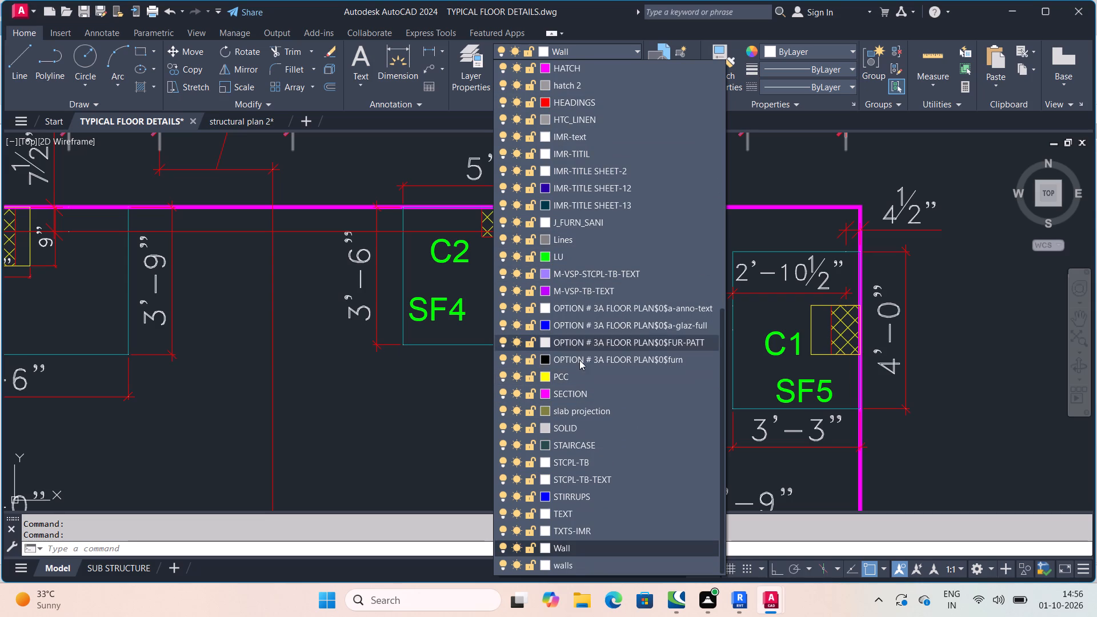
left_click(578, 378)
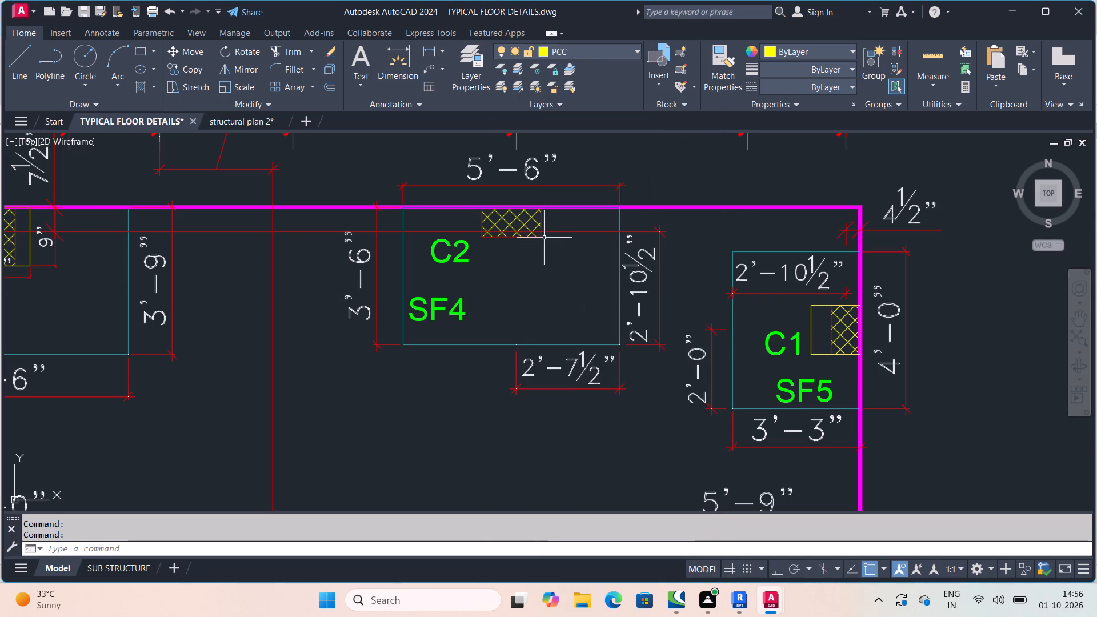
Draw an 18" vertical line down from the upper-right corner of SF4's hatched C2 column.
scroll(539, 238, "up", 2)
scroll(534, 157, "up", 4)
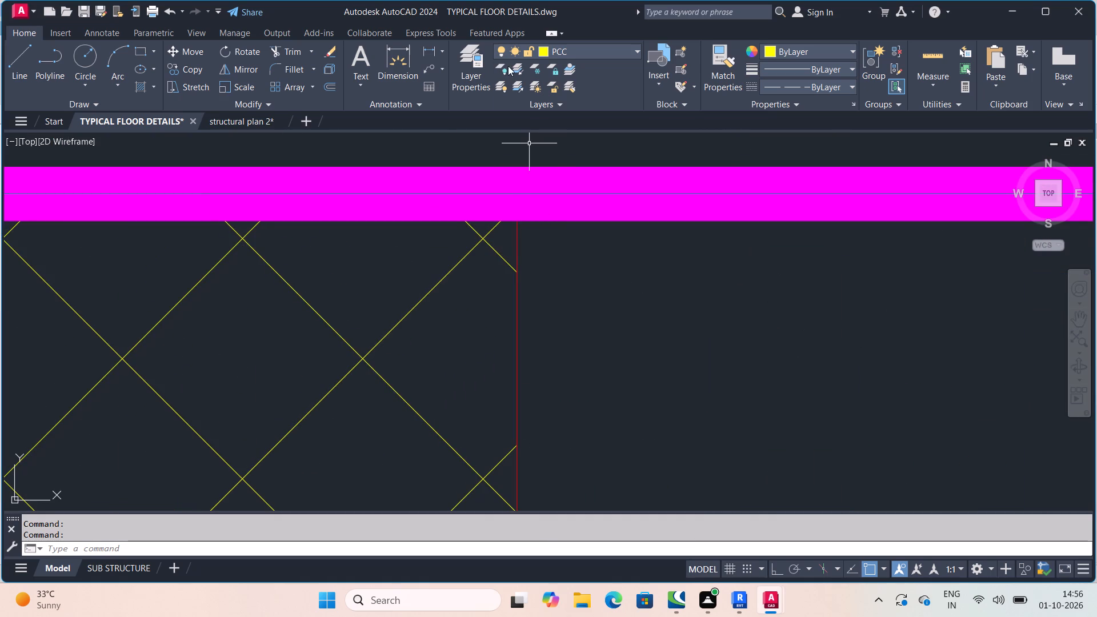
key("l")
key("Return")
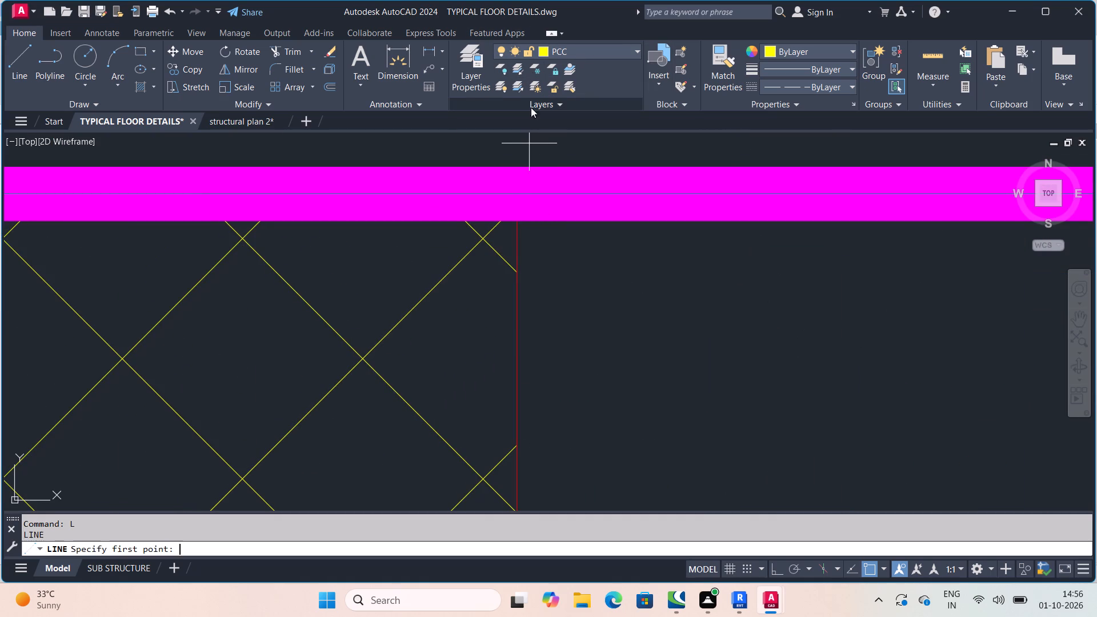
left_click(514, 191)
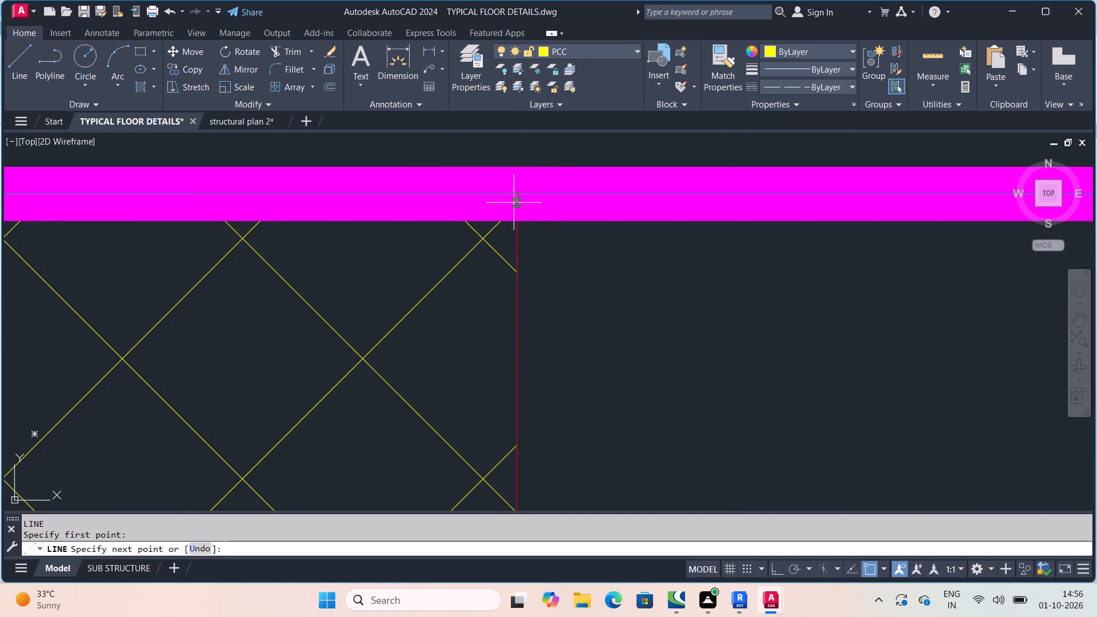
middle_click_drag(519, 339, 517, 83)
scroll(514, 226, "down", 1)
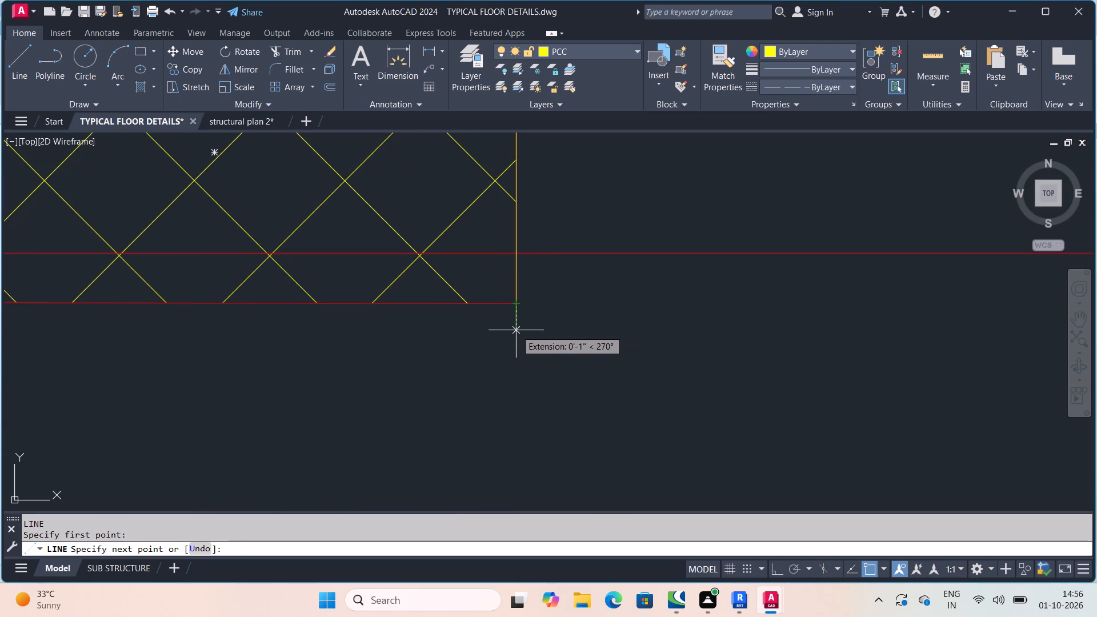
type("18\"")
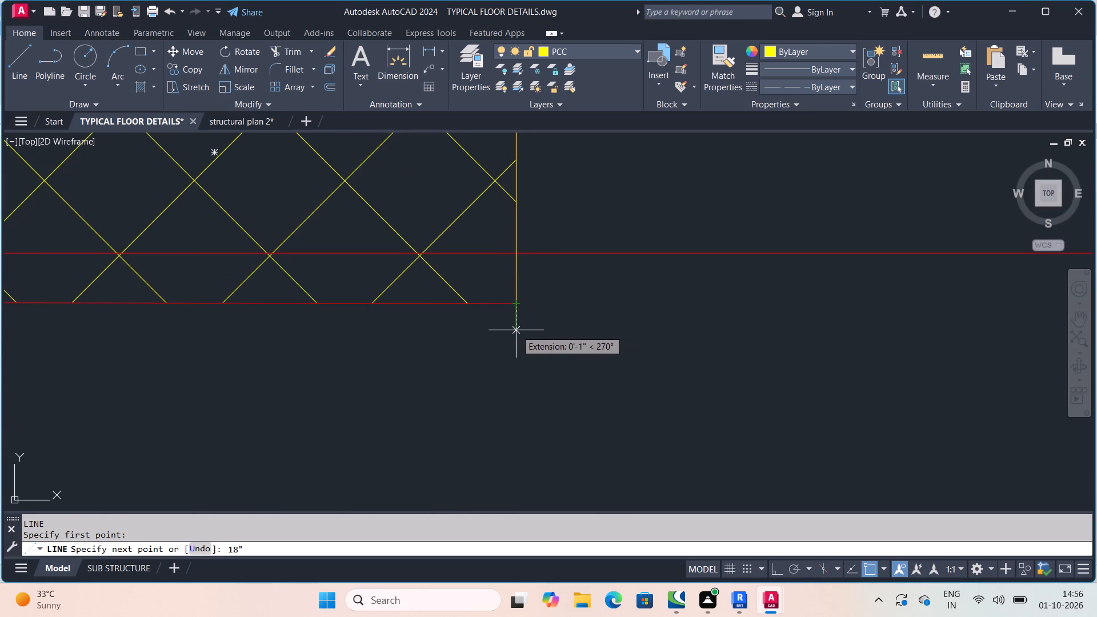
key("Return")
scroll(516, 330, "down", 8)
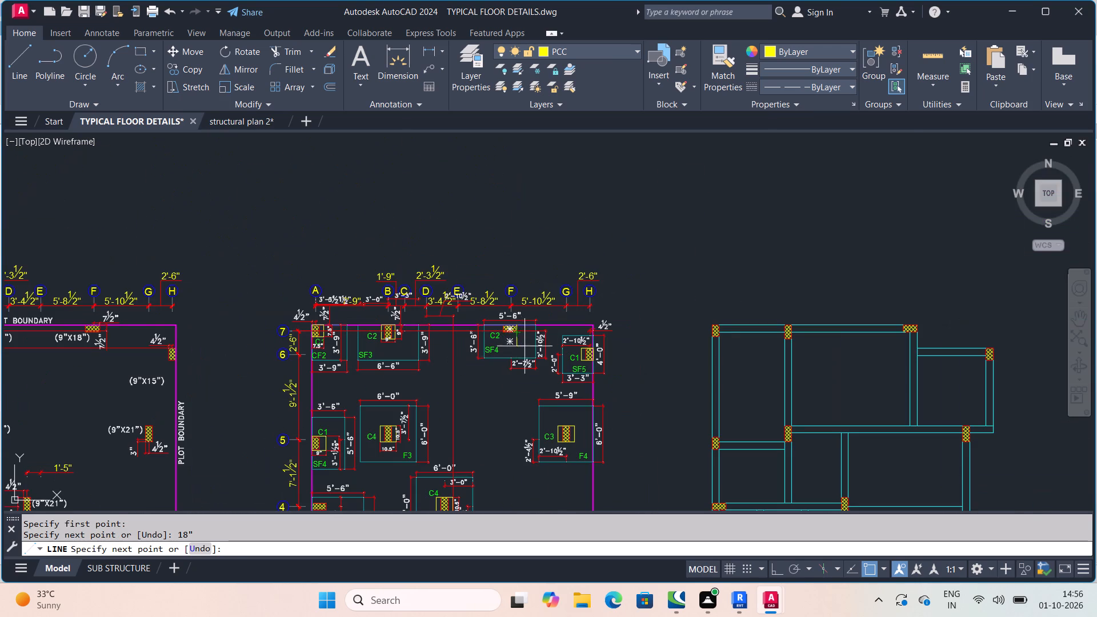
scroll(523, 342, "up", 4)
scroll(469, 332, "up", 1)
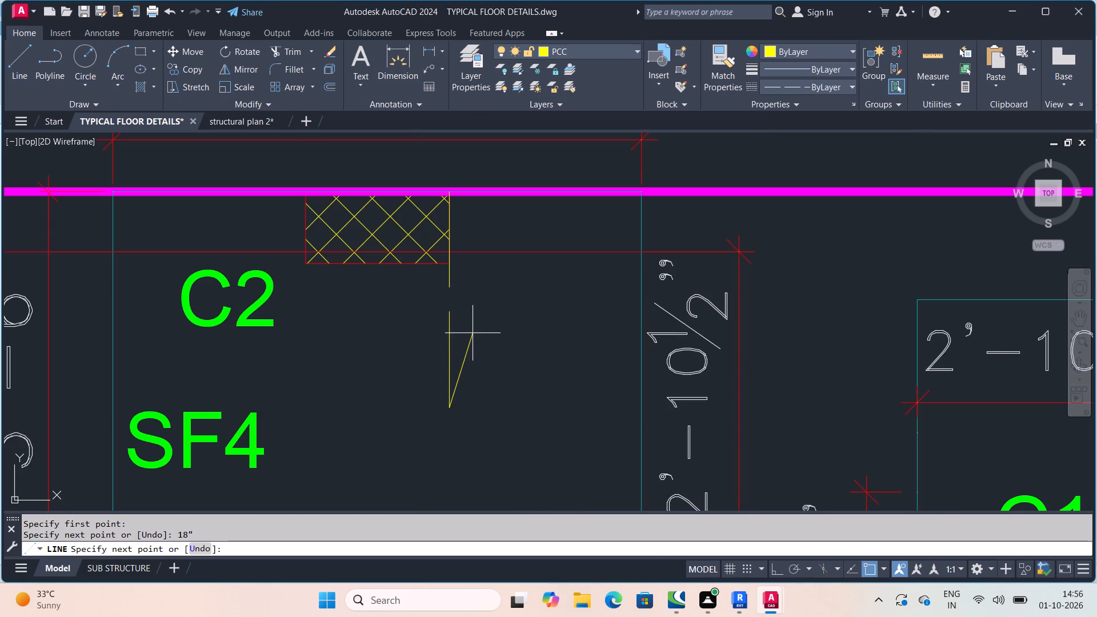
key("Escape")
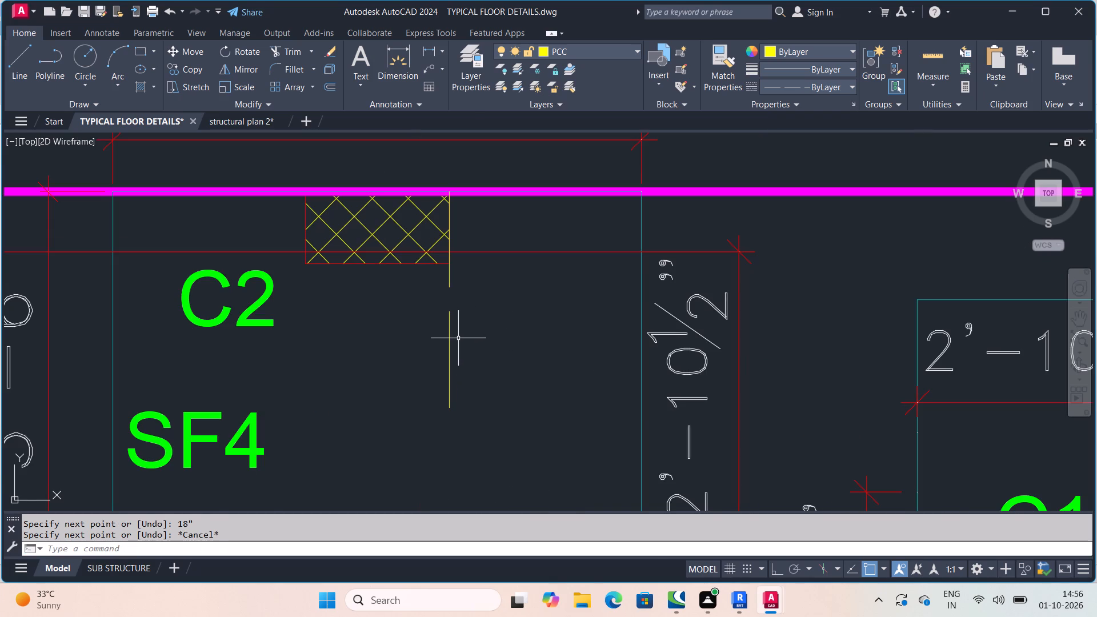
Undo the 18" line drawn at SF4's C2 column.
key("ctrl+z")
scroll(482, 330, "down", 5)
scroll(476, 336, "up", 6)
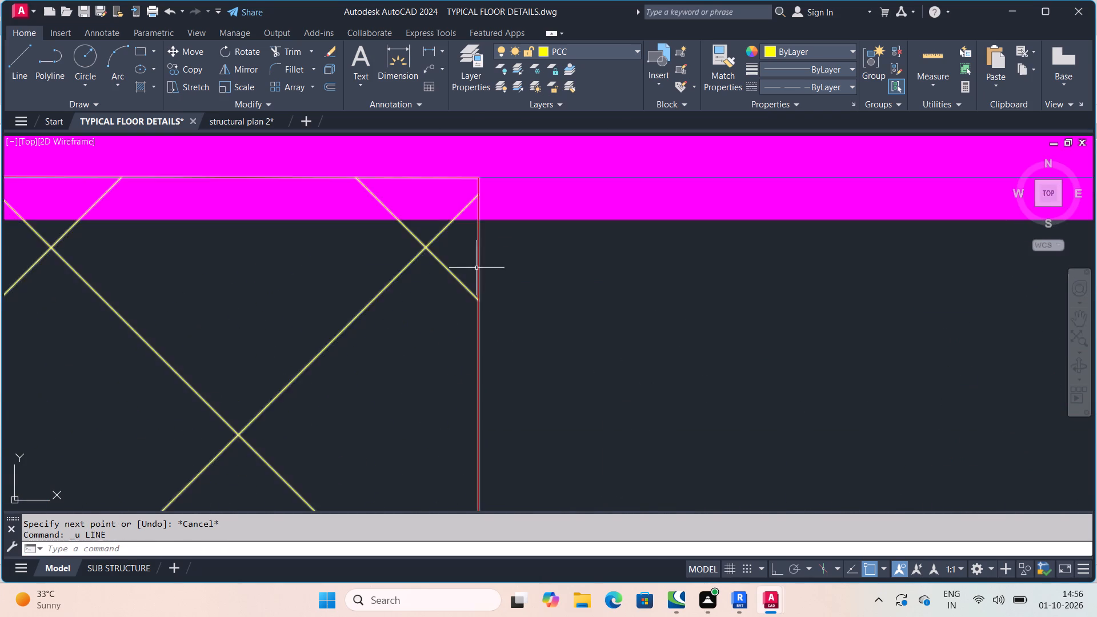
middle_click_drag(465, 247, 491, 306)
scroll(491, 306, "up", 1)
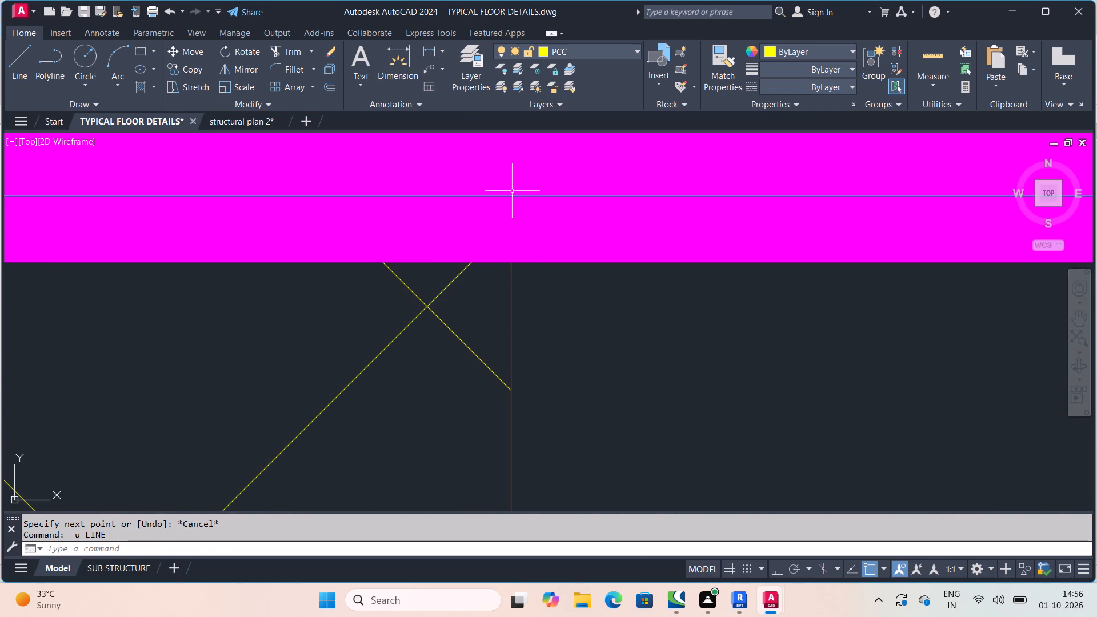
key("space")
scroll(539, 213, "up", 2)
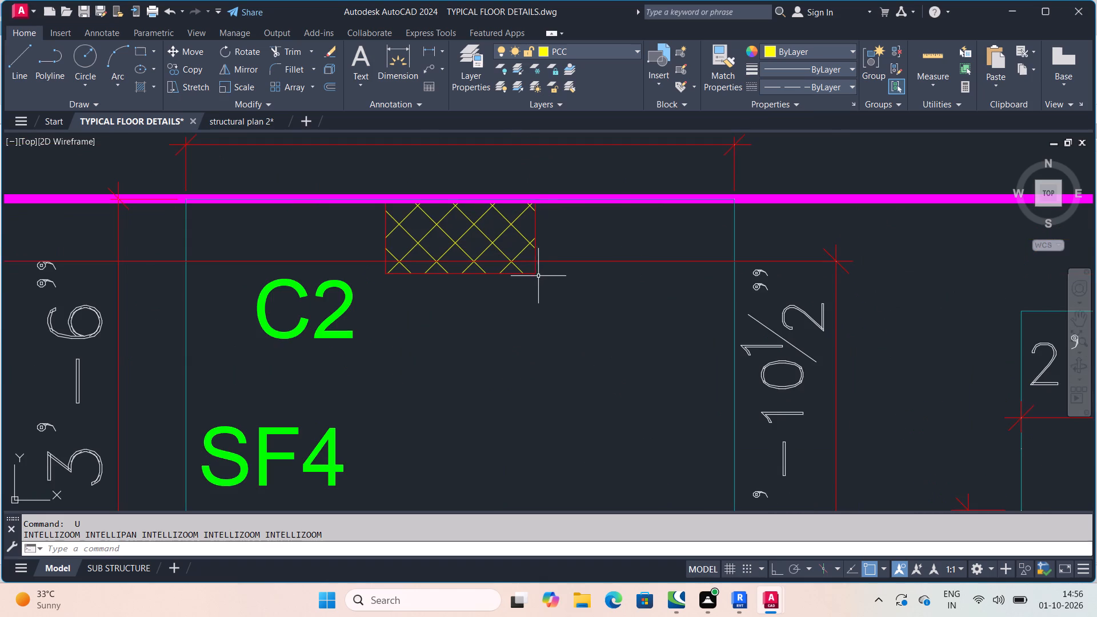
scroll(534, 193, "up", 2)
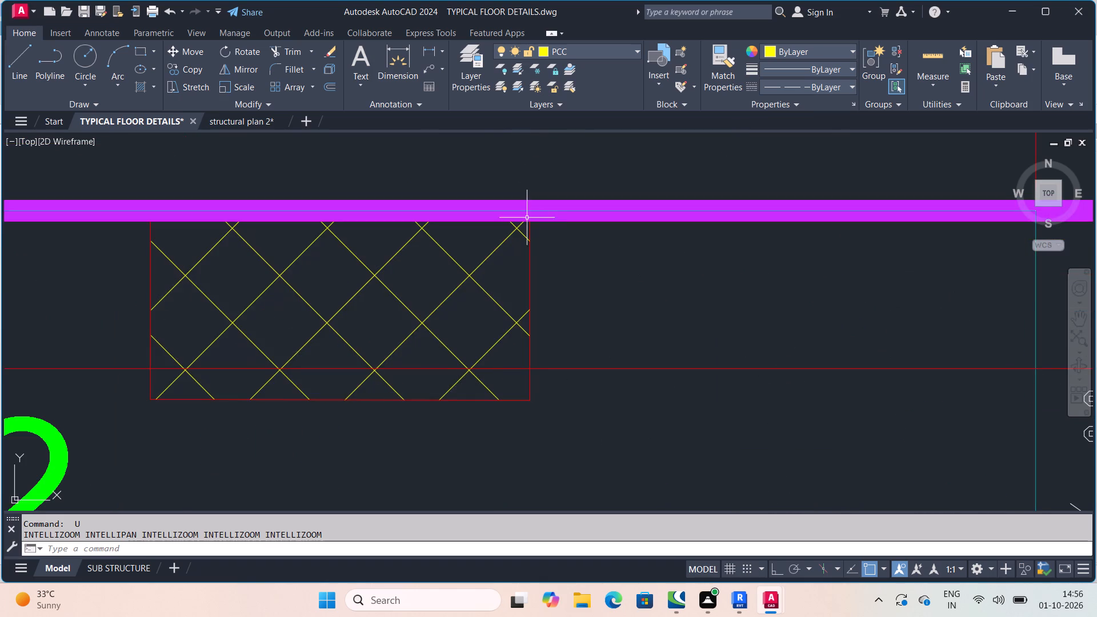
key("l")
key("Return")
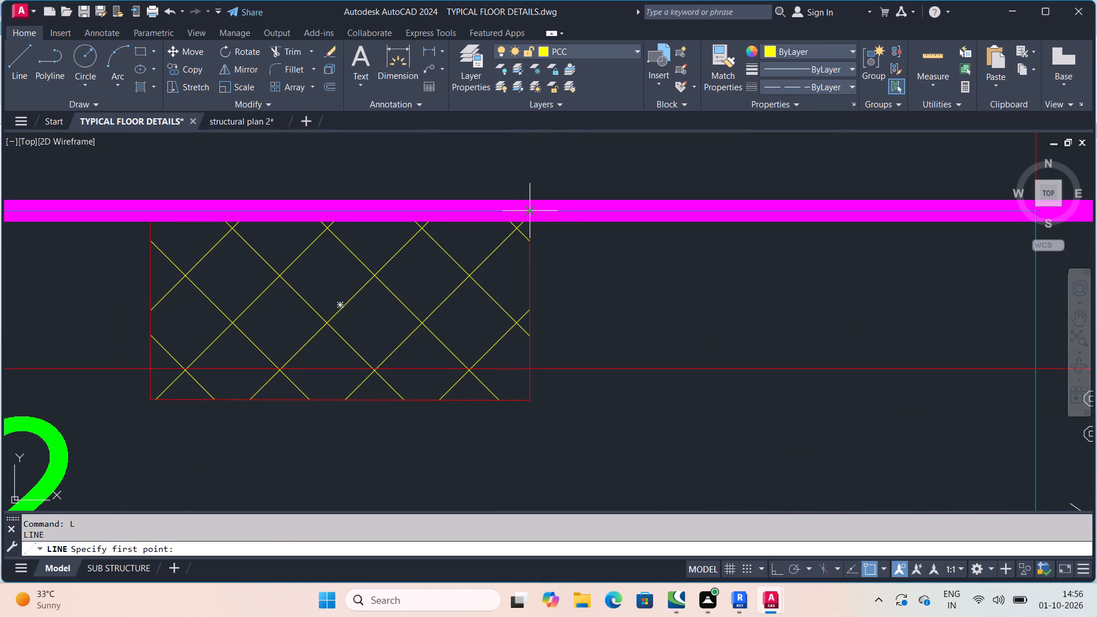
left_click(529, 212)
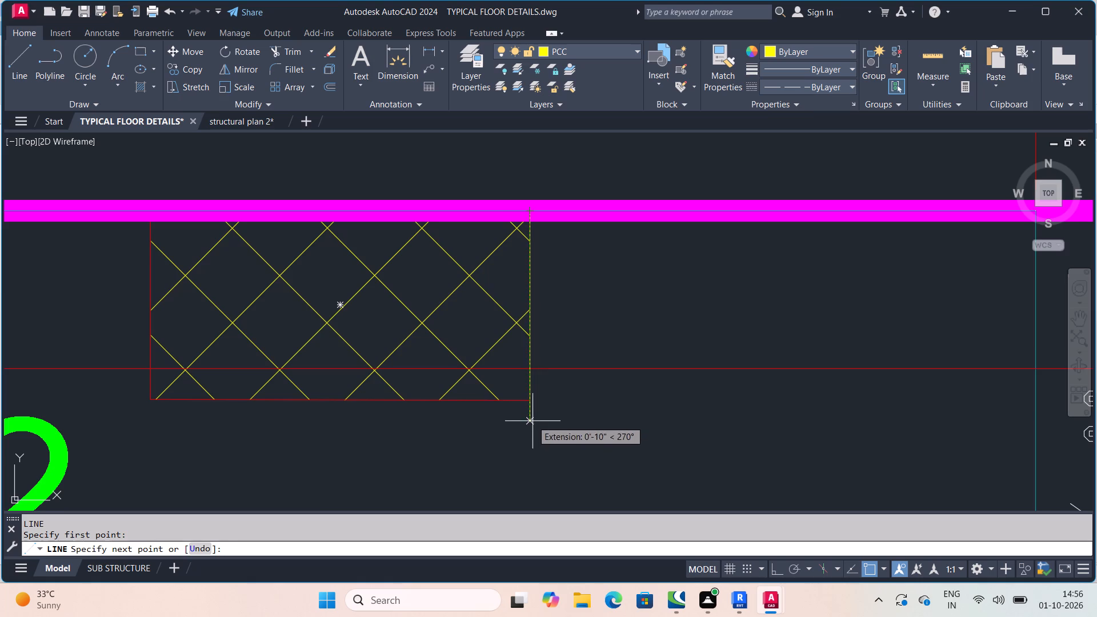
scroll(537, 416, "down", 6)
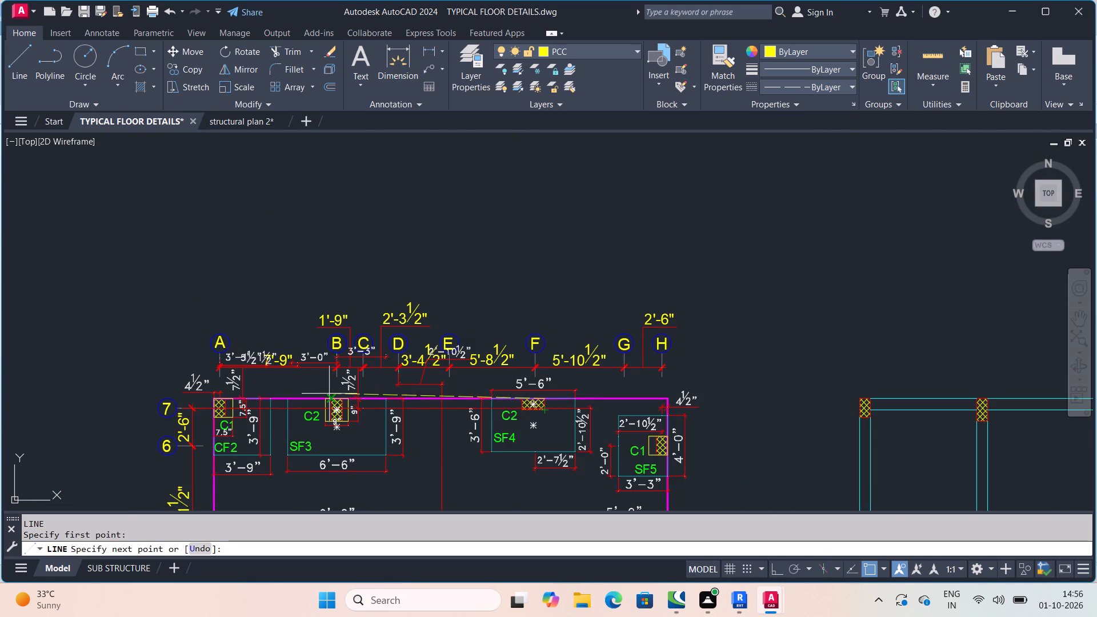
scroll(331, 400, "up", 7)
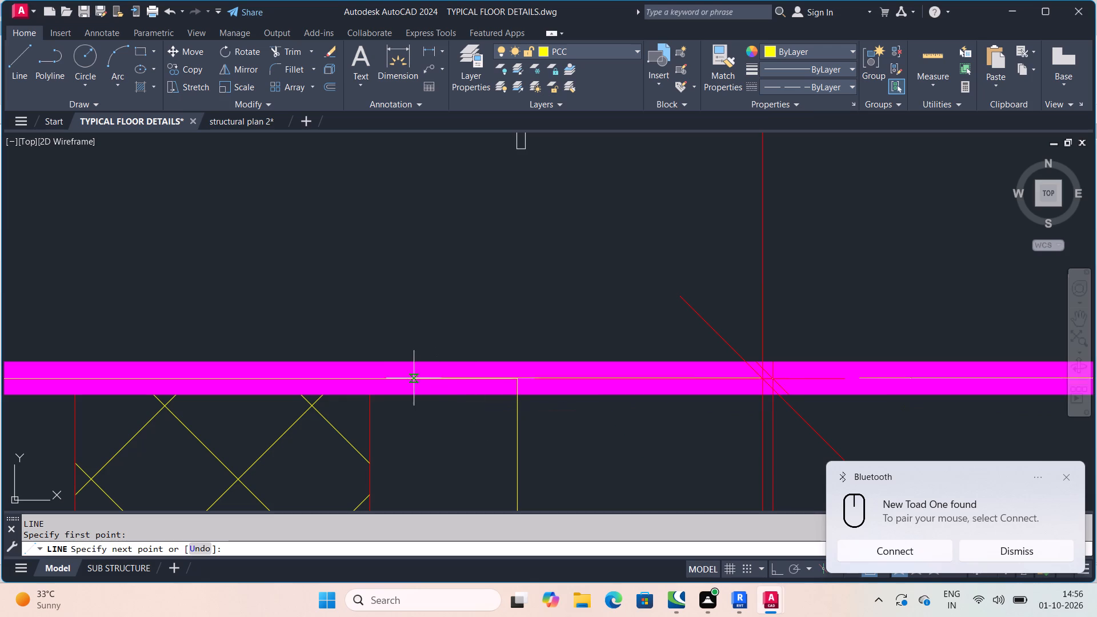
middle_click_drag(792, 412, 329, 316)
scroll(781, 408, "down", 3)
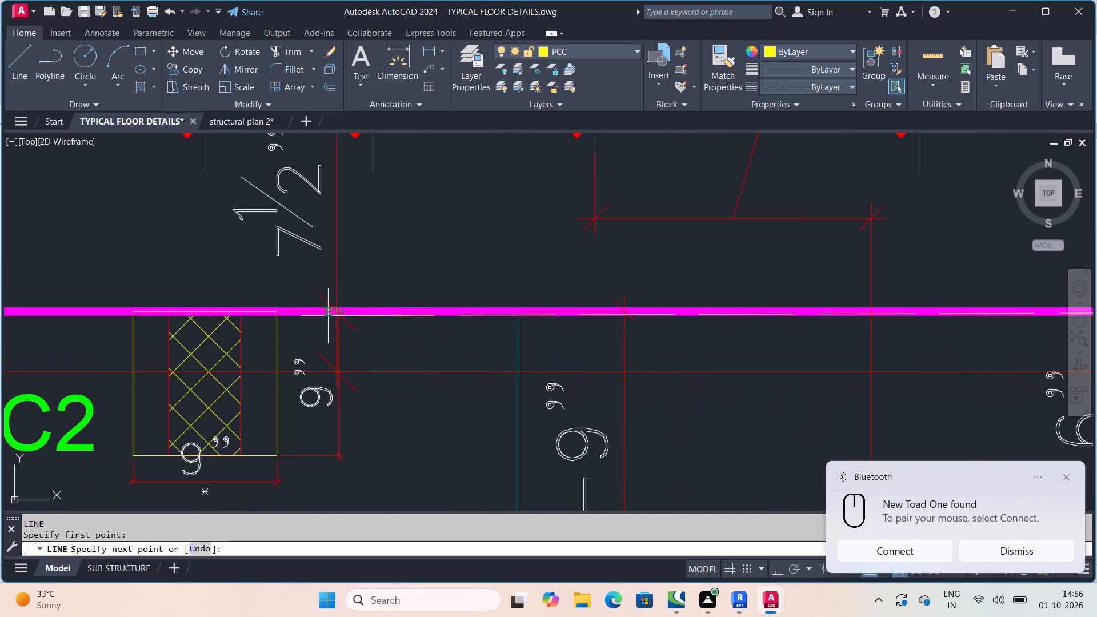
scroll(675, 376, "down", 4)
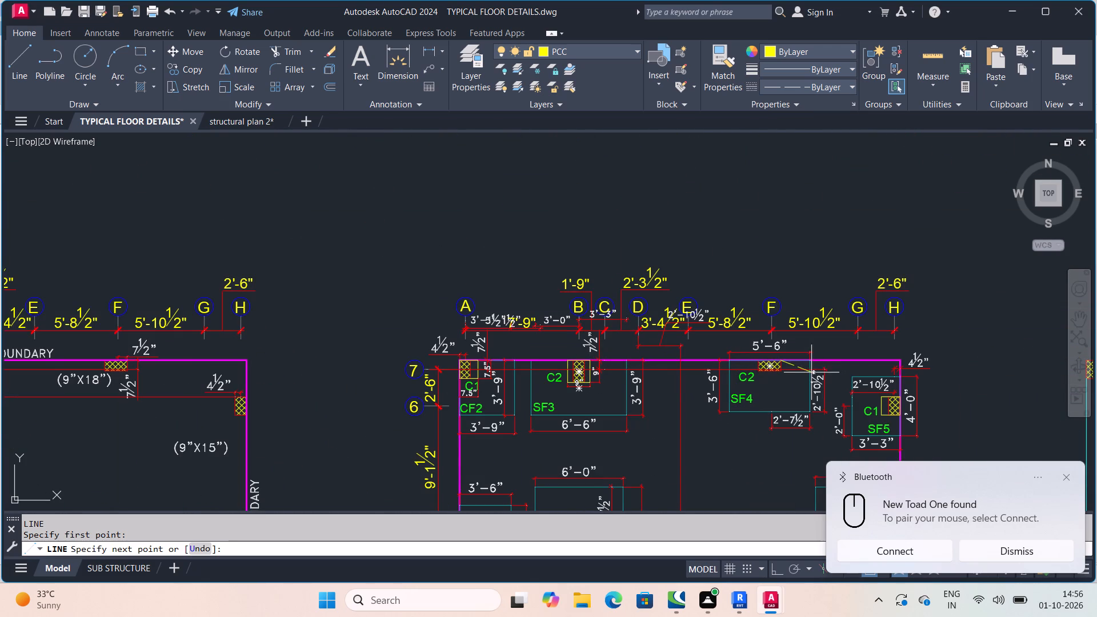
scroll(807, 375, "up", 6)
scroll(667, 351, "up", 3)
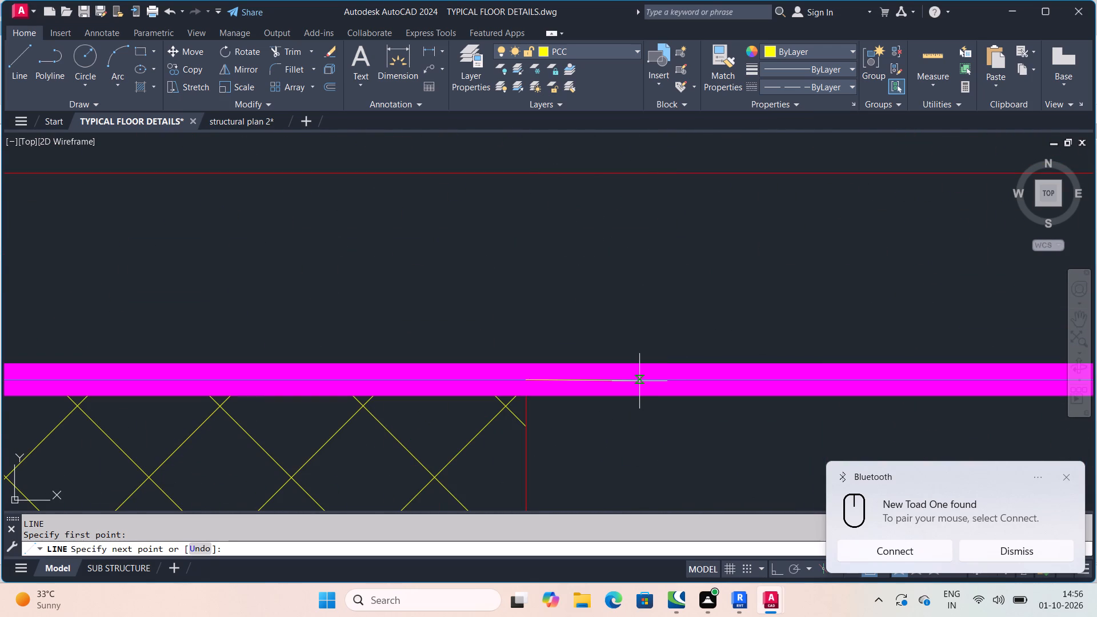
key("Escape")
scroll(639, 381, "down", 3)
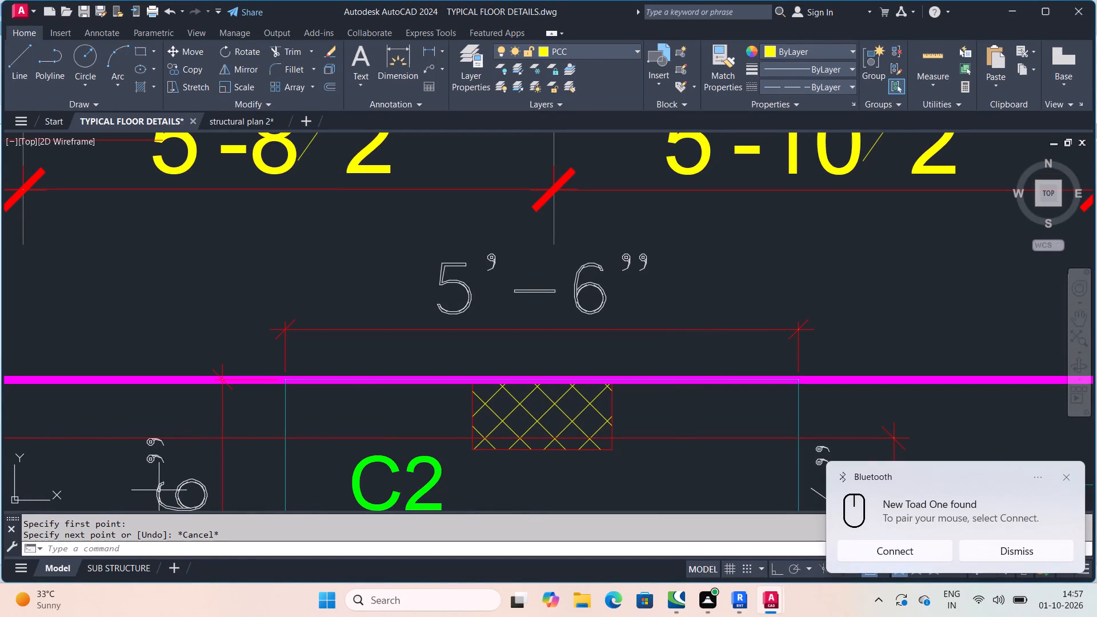
Switch to the structural plan 2 drawing and examine the corners and extents of the C2 pedestal outline on SF4.
left_click(250, 120)
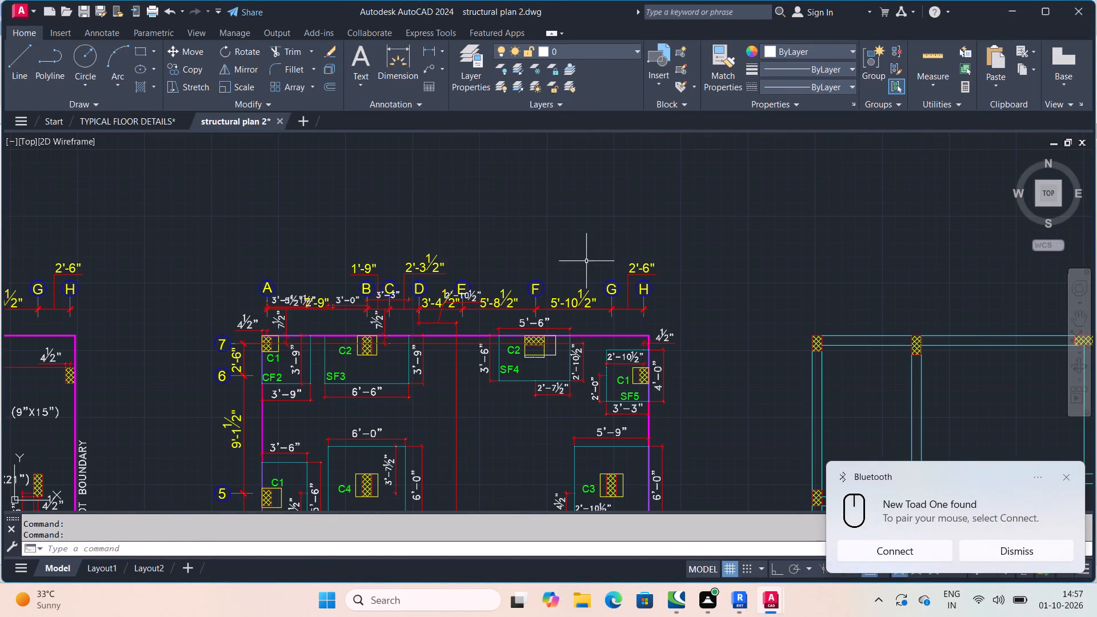
scroll(547, 330, "up", 6)
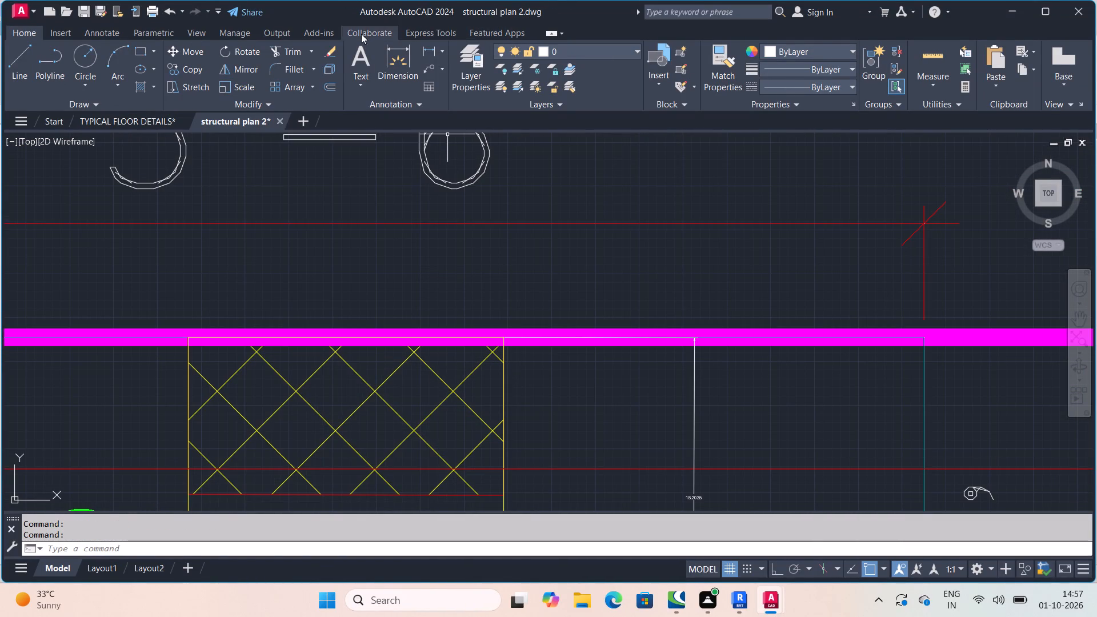
left_click(408, 51)
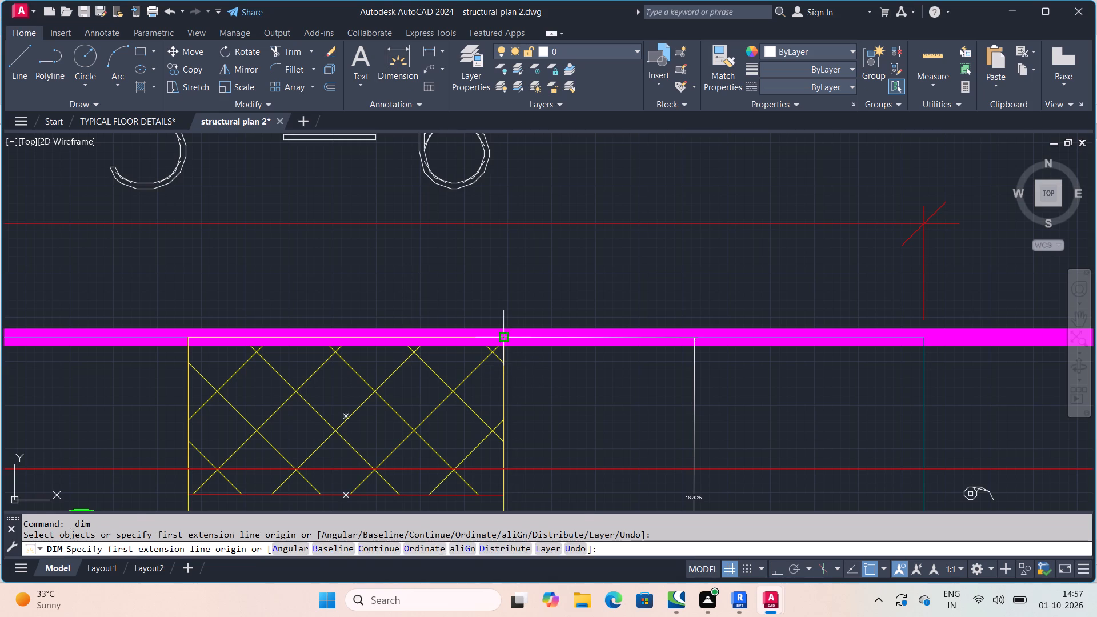
left_click(503, 338)
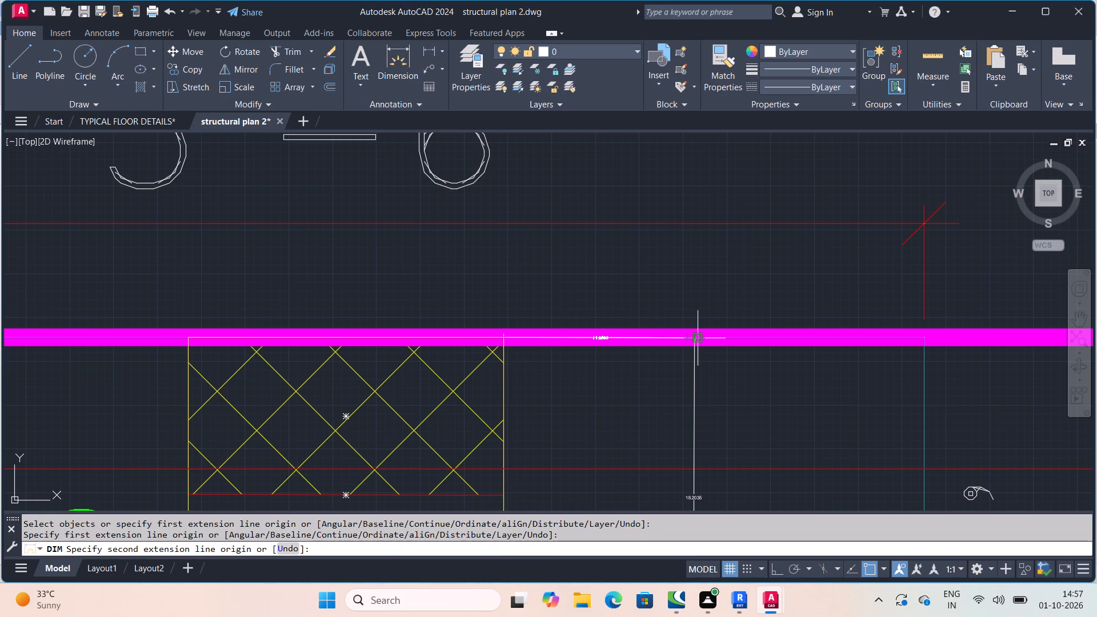
scroll(692, 340, "down", 3)
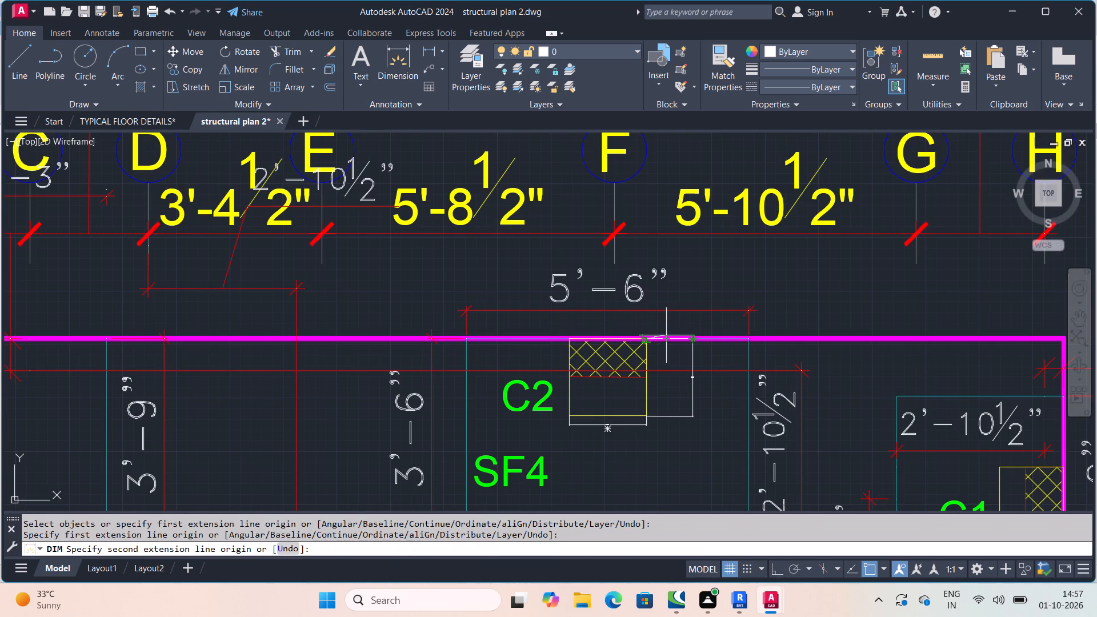
scroll(695, 340, "down", 4)
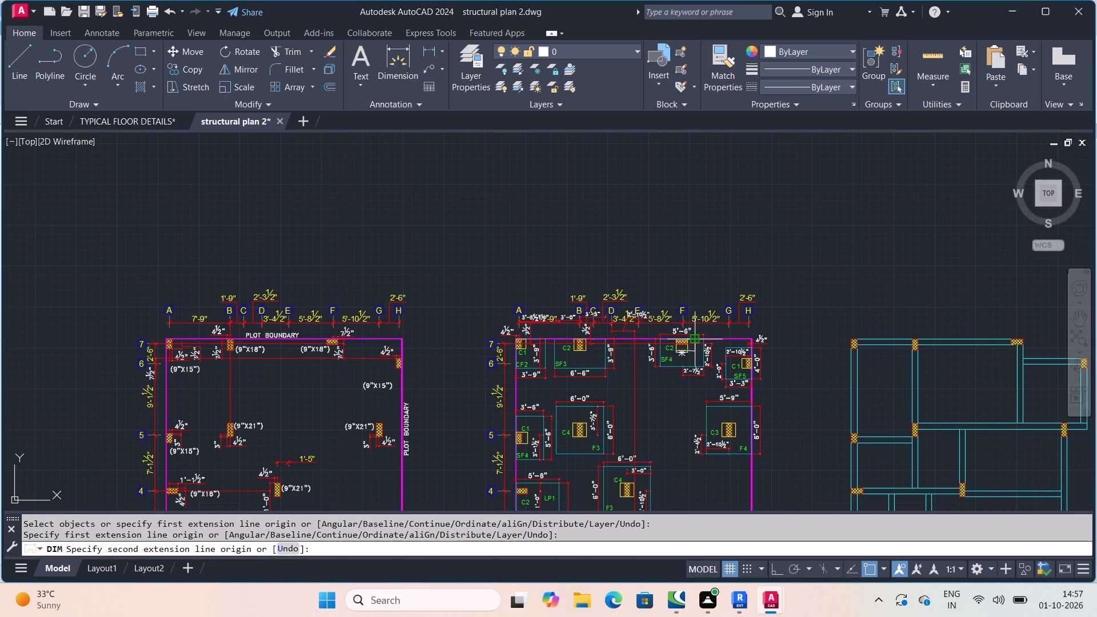
scroll(691, 340, "up", 4)
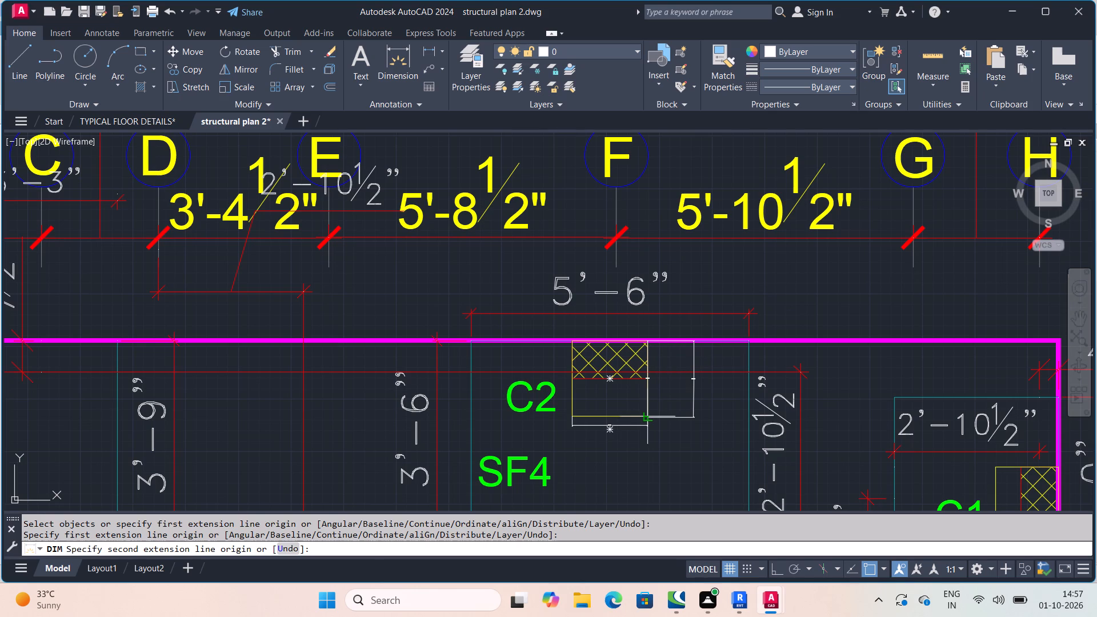
scroll(701, 377, "up", 3)
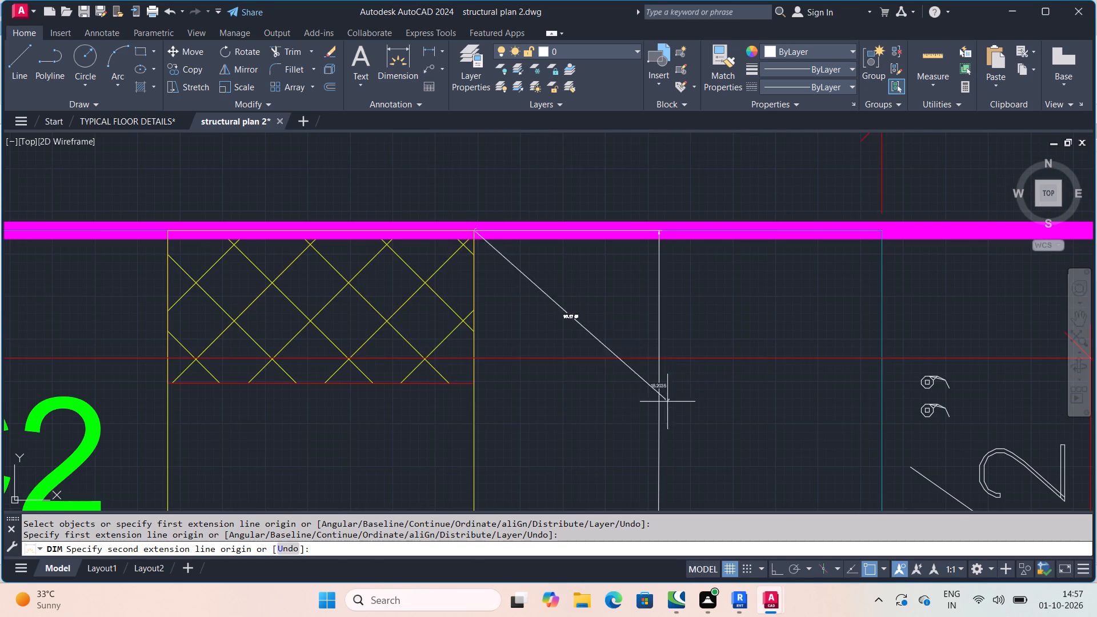
middle_click_drag(631, 419, 693, 126)
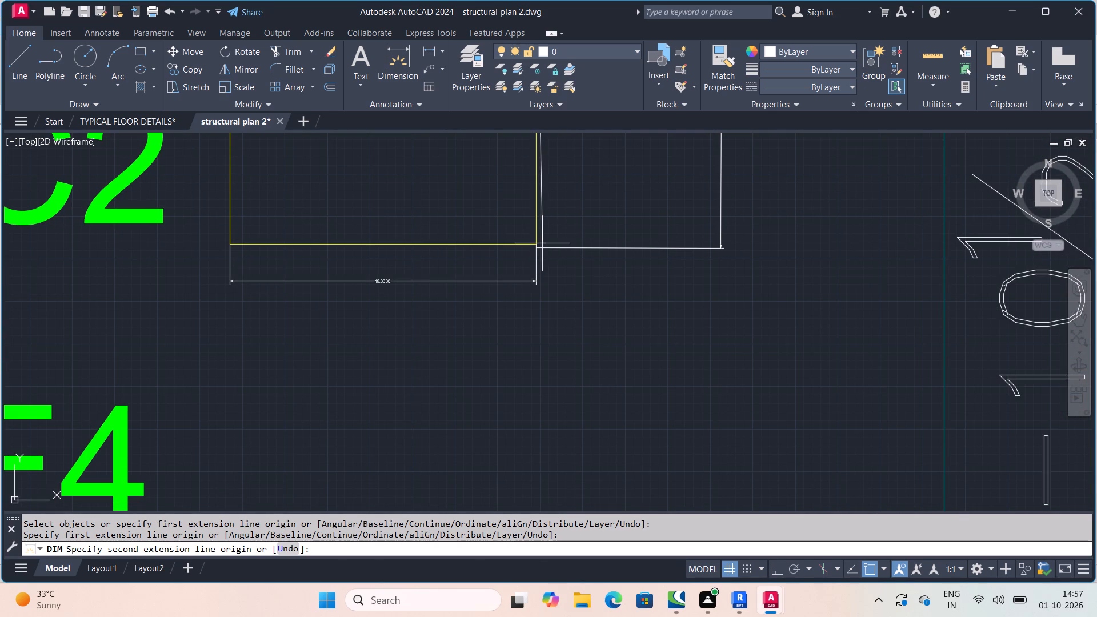
scroll(534, 246, "down", 4)
scroll(534, 246, "up", 3)
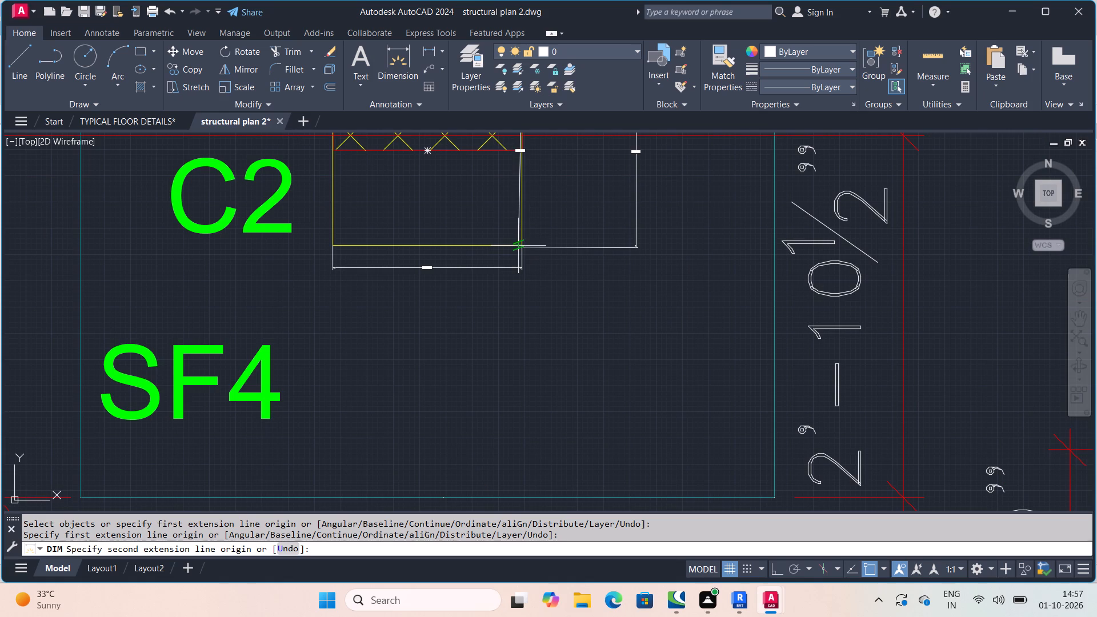
scroll(523, 243, "up", 3)
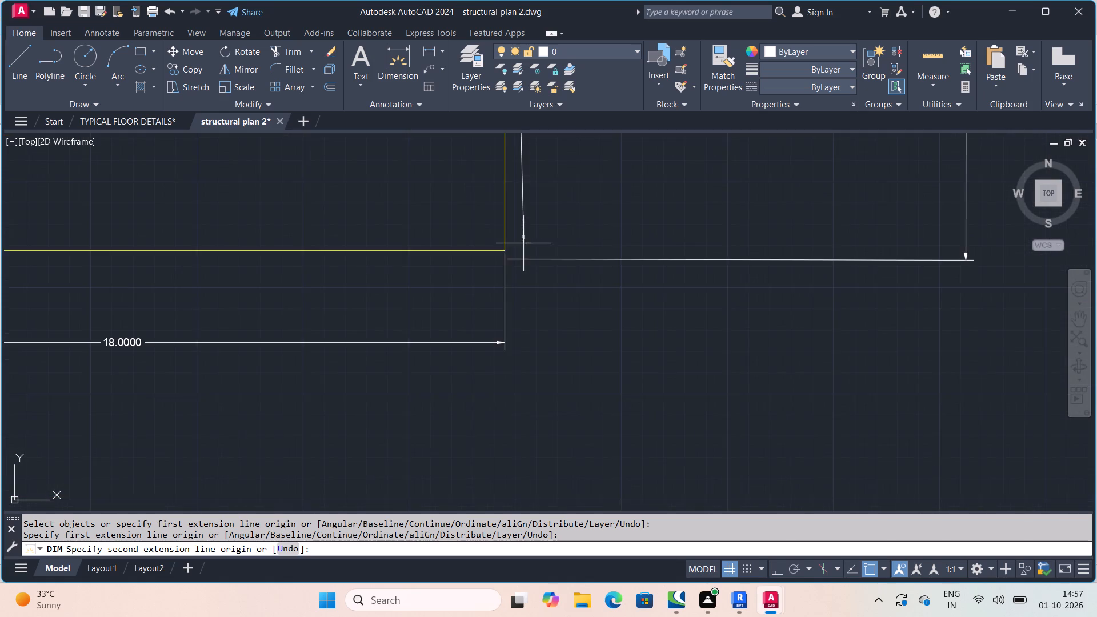
scroll(523, 243, "up", 1)
scroll(523, 243, "down", 4)
middle_click_drag(523, 243, 559, 383)
key("Escape")
scroll(723, 280, "down", 4)
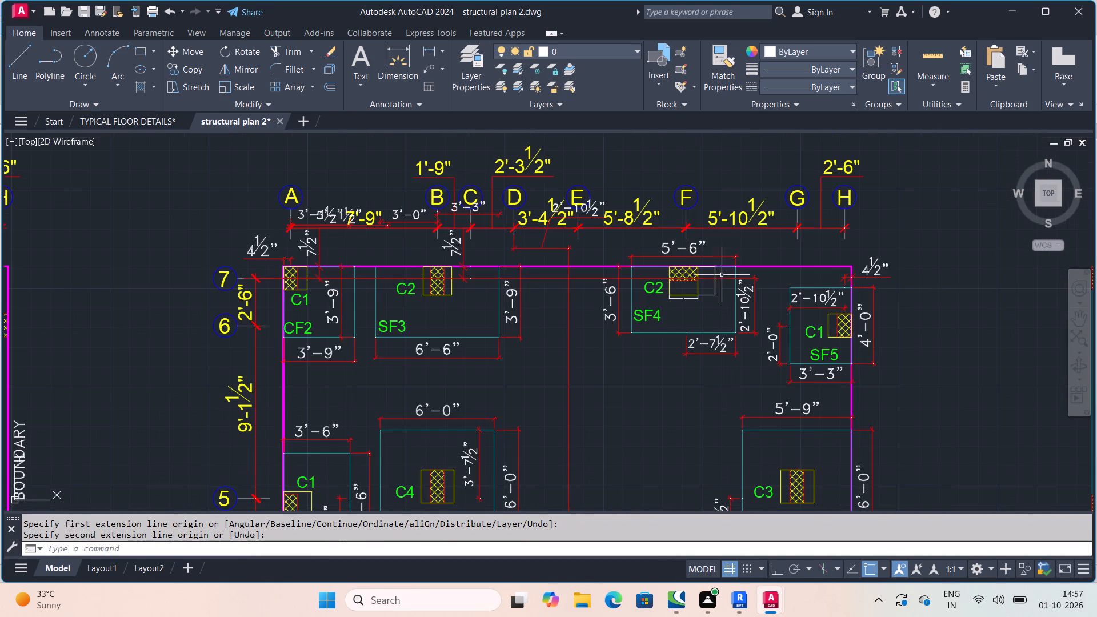
Return to the TYPICAL FLOOR DETAILS drawing and compare SF3's C2 pedestal with the hatched C2 column on SF4.
left_click(126, 121)
scroll(583, 315, "down", 3)
scroll(544, 254, "up", 1)
scroll(485, 315, "up", 1)
middle_click_drag(485, 314, 525, 205)
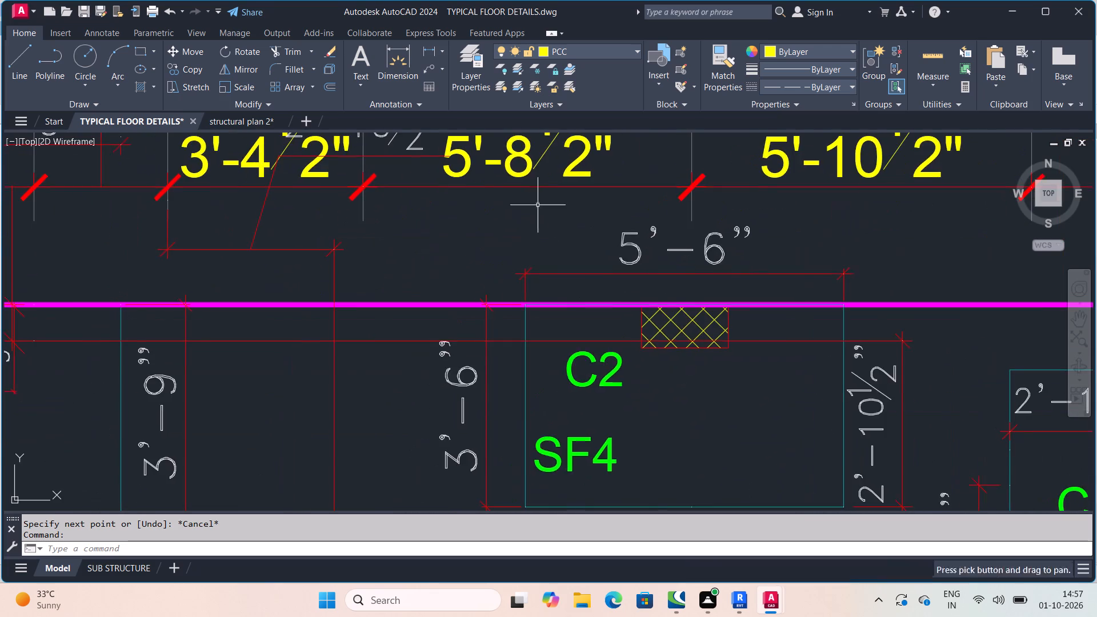
scroll(466, 276, "down", 2)
scroll(285, 322, "up", 2)
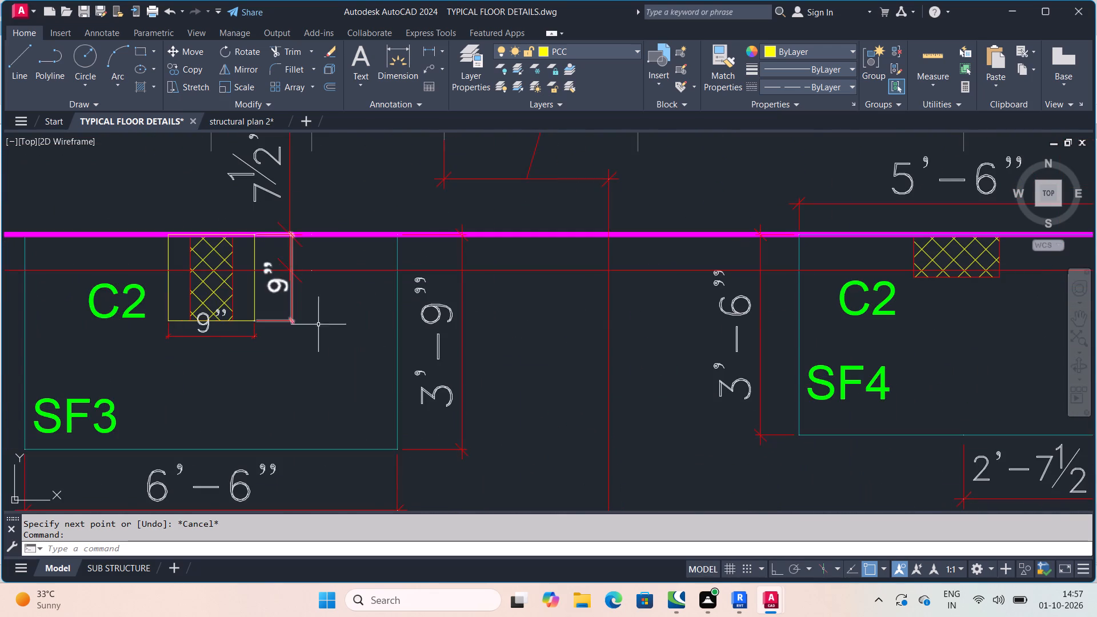
middle_click_drag(646, 319, 491, 334)
scroll(605, 332, "down", 1)
scroll(765, 293, "up", 3)
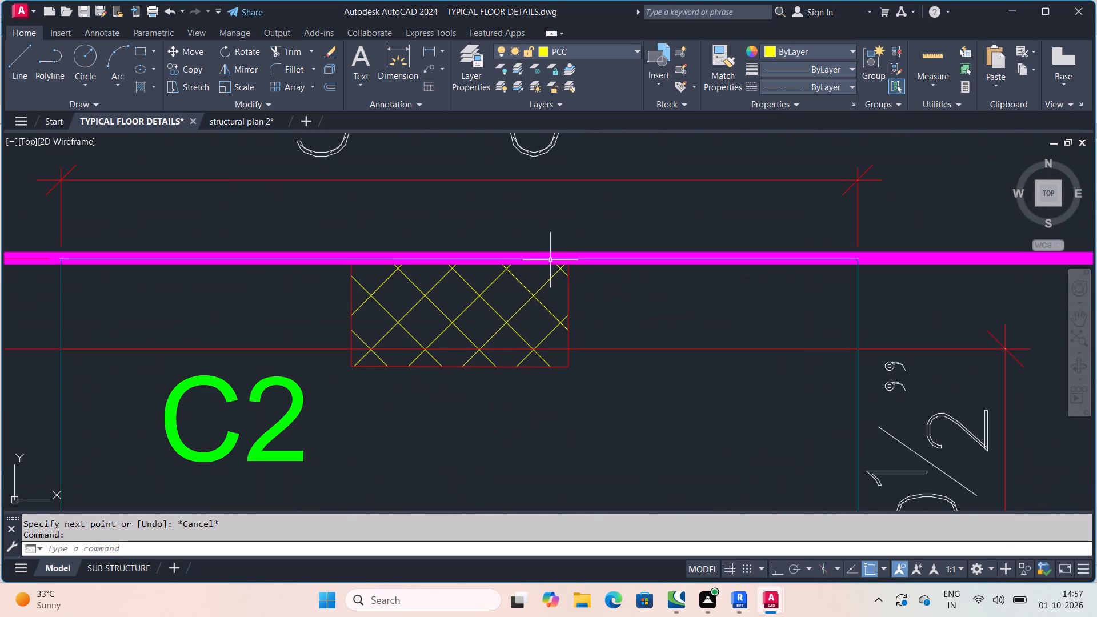
scroll(567, 261, "up", 5)
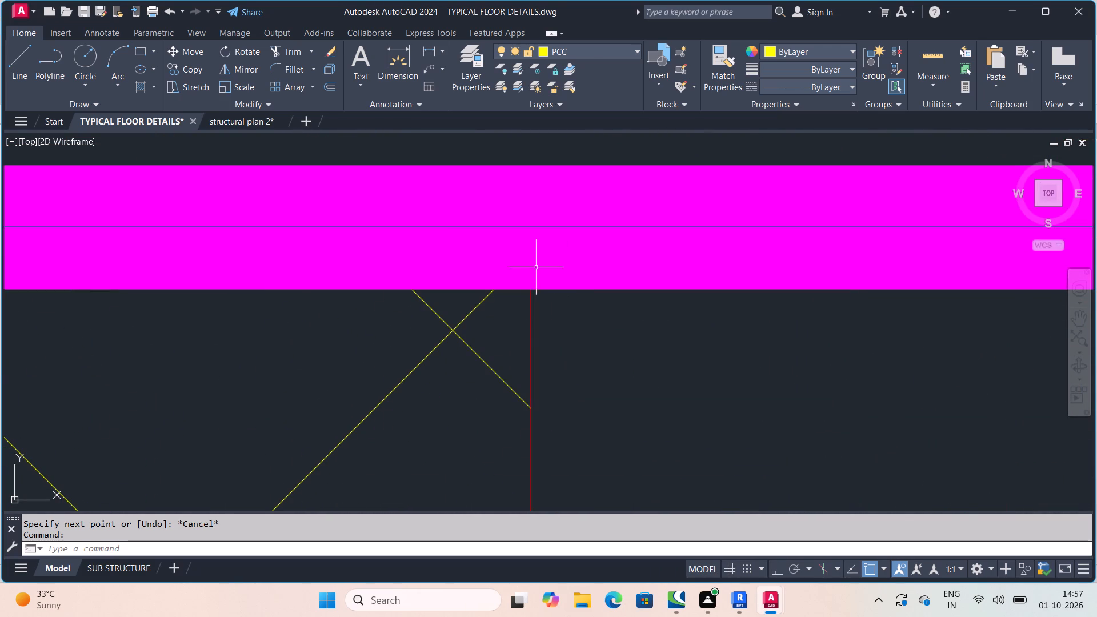
key("grave")
key("Escape")
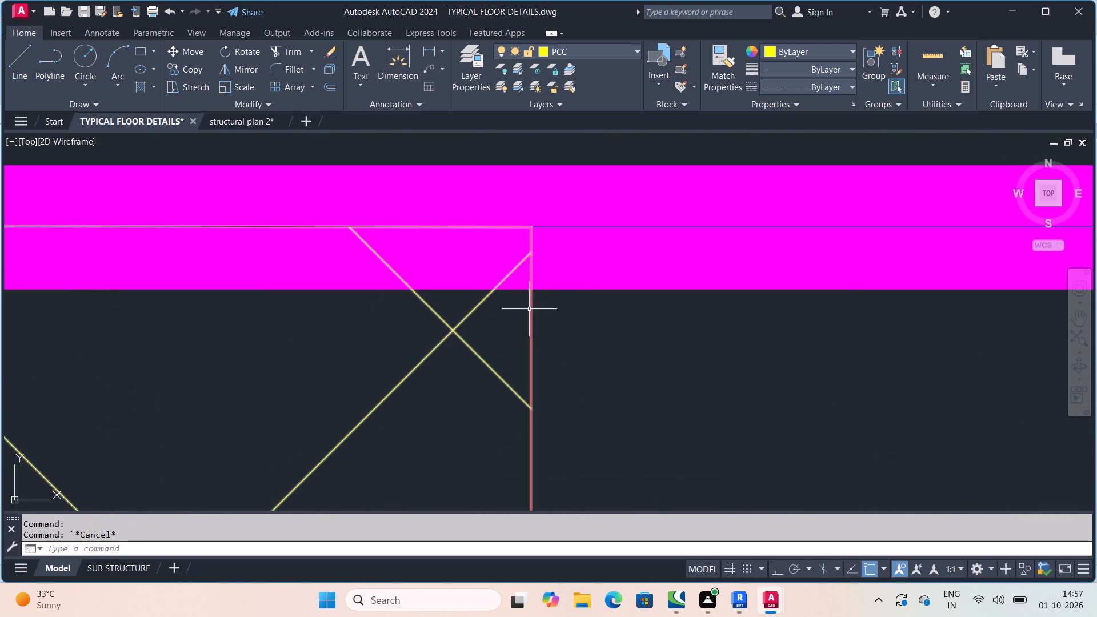
scroll(529, 310, "down", 2)
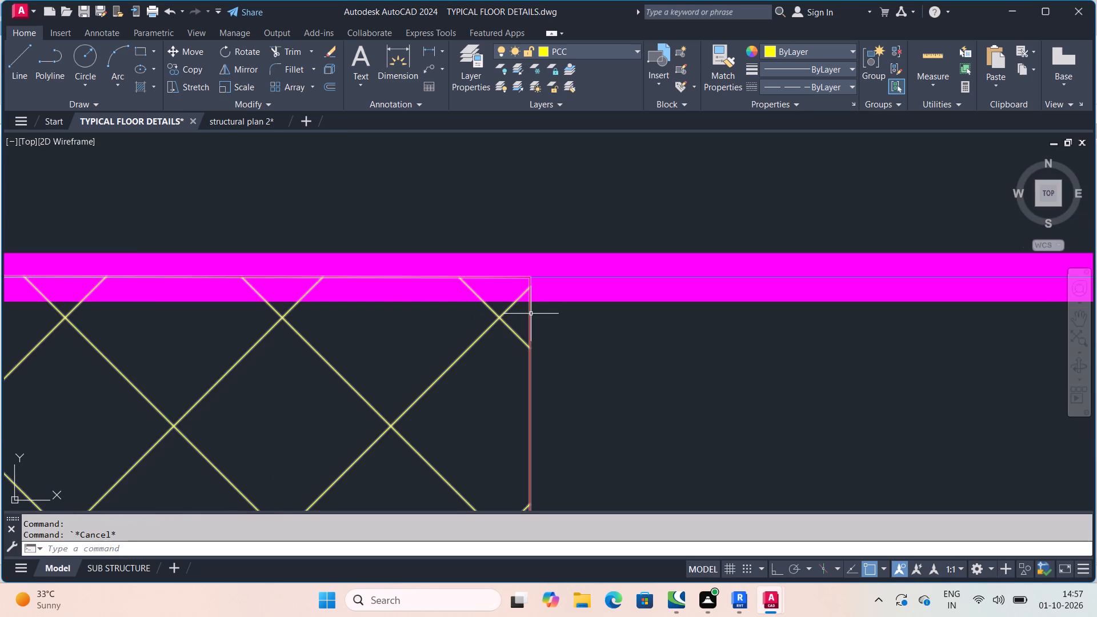
left_click(529, 313)
scroll(546, 306, "down", 3)
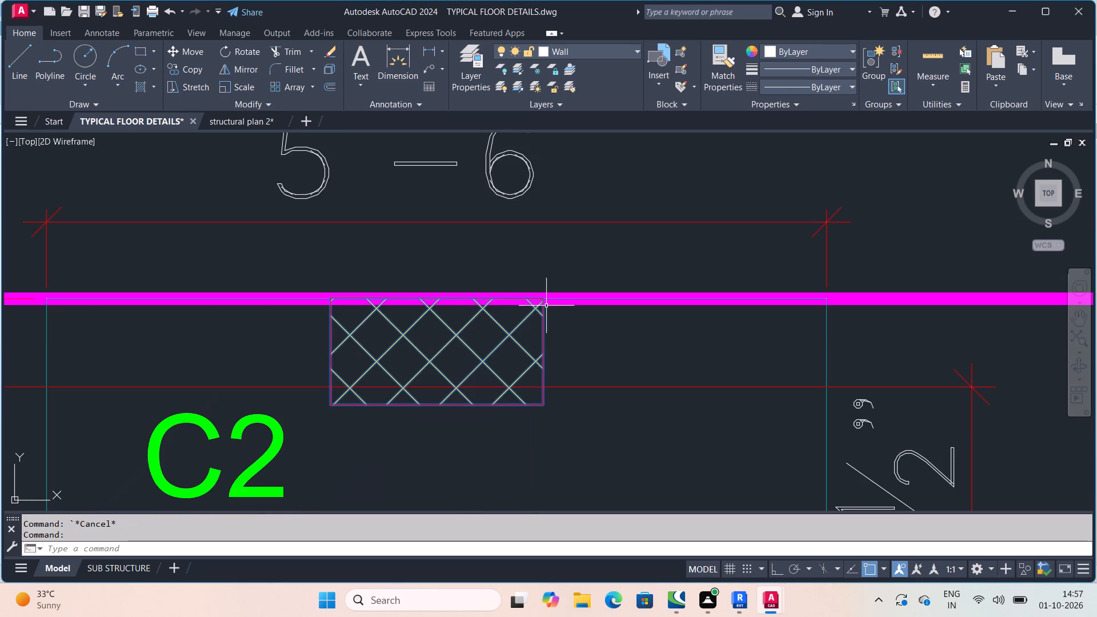
scroll(590, 393, "down", 3)
scroll(579, 374, "up", 1)
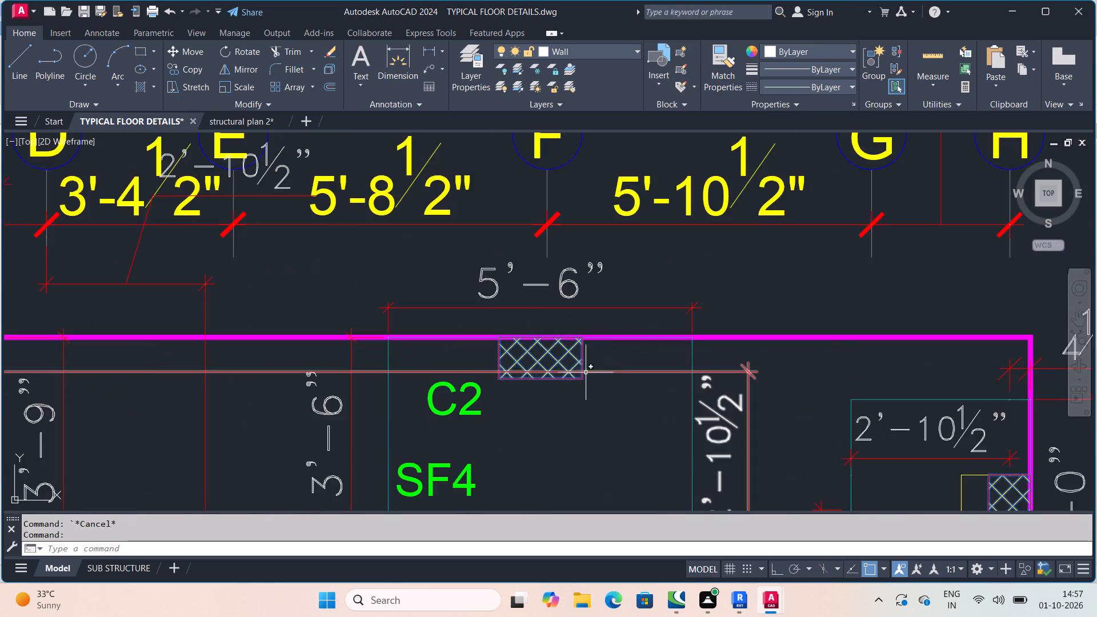
scroll(604, 365, "up", 2)
left_click(632, 355)
left_click(632, 354)
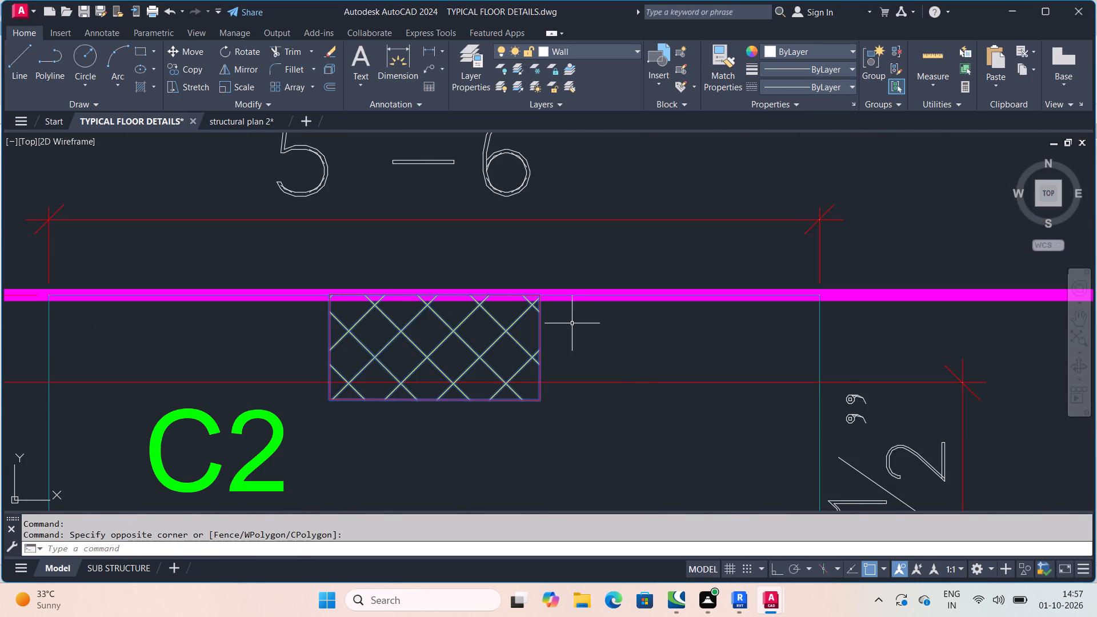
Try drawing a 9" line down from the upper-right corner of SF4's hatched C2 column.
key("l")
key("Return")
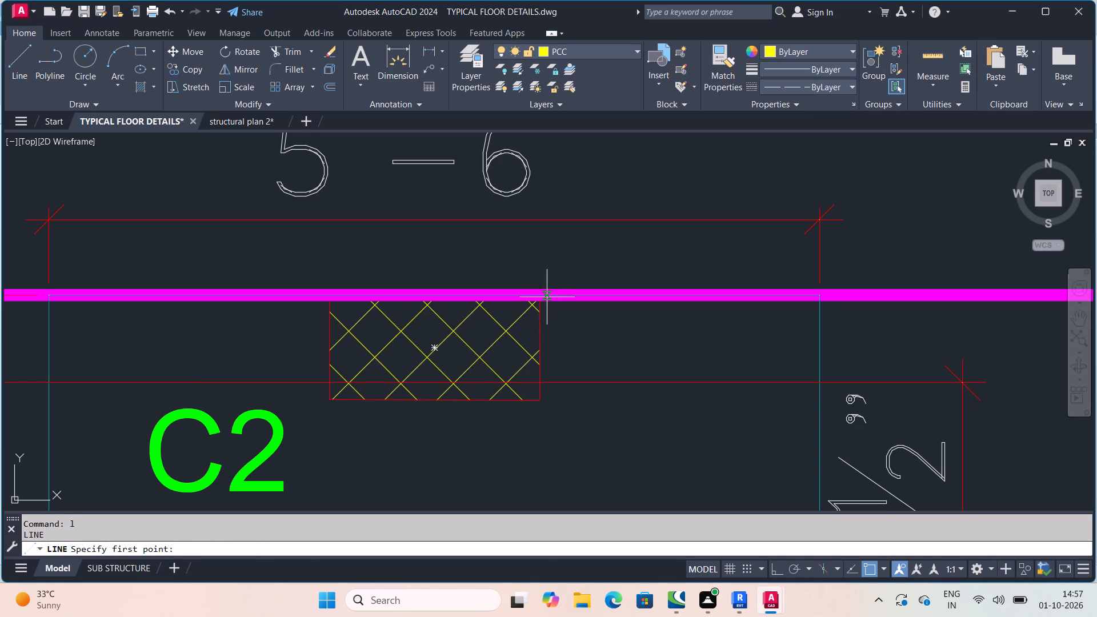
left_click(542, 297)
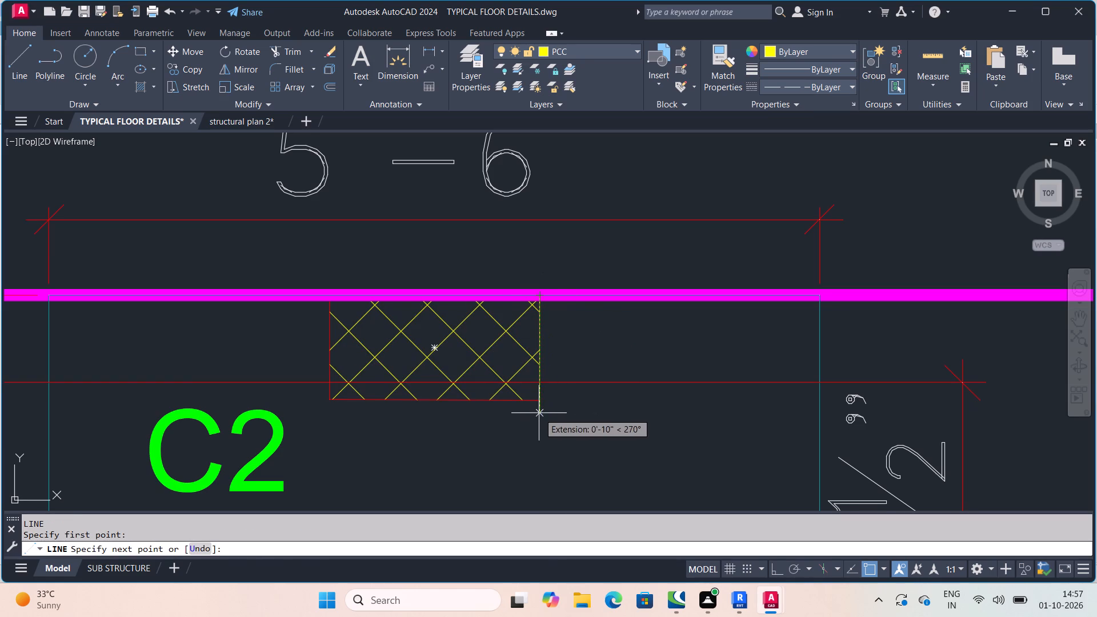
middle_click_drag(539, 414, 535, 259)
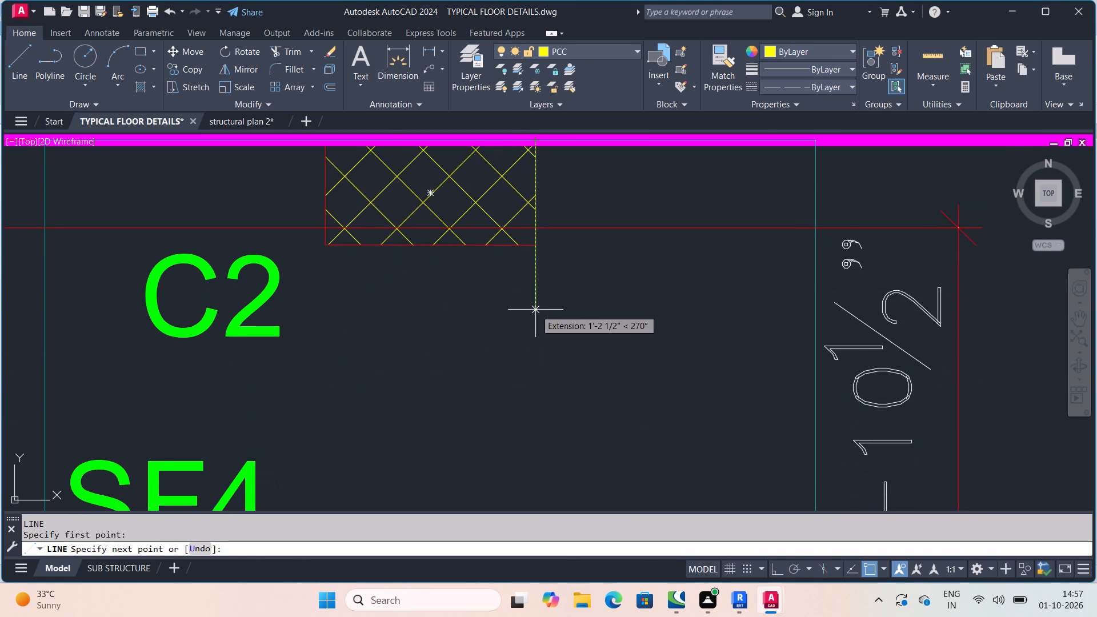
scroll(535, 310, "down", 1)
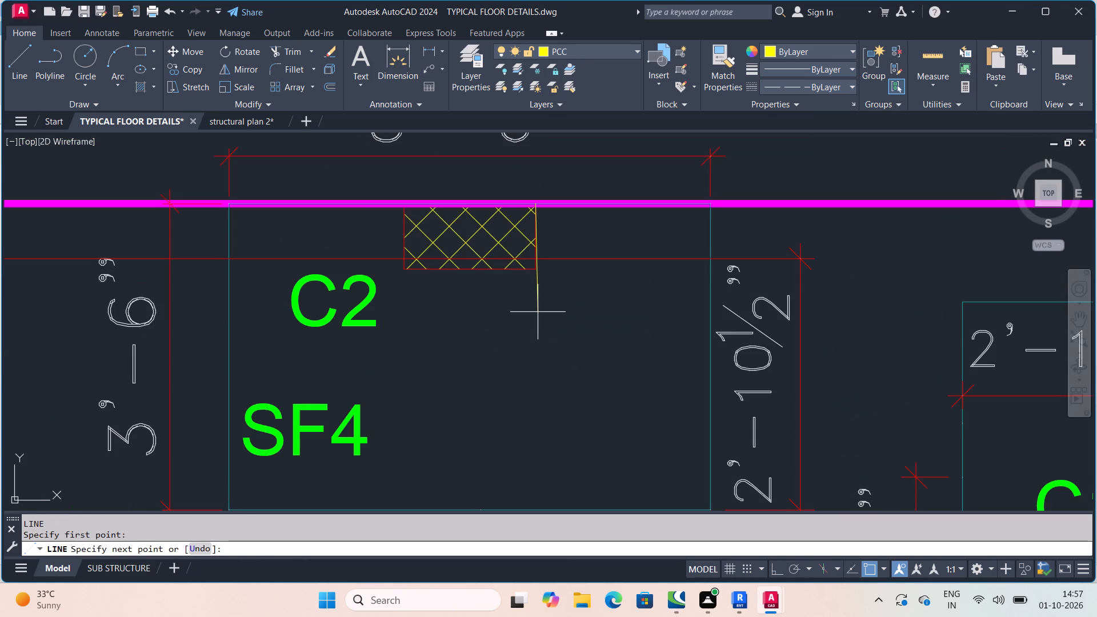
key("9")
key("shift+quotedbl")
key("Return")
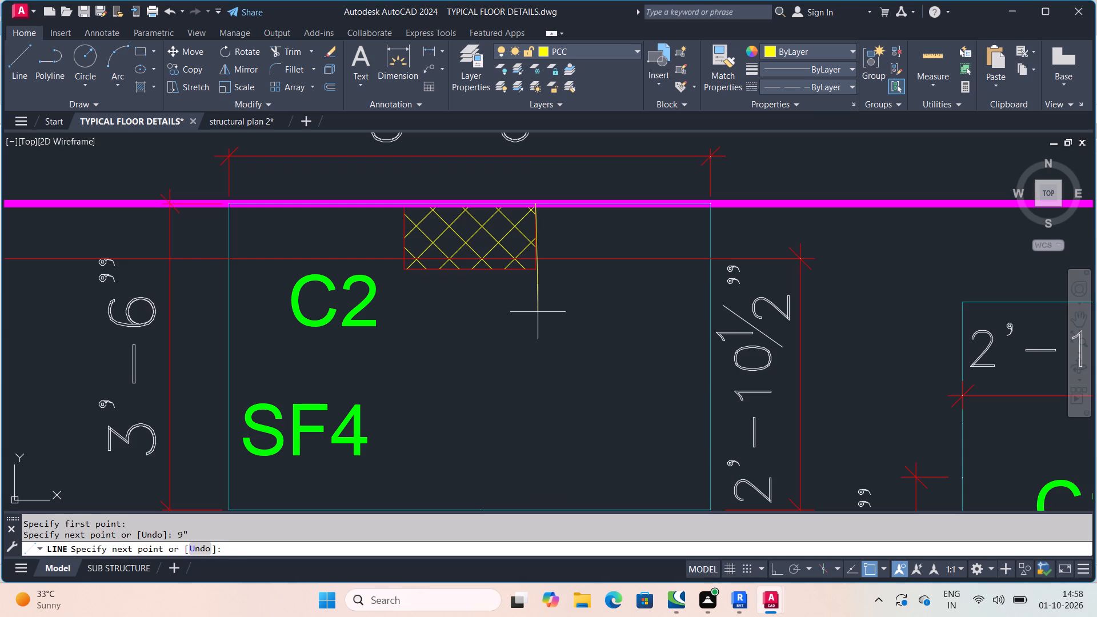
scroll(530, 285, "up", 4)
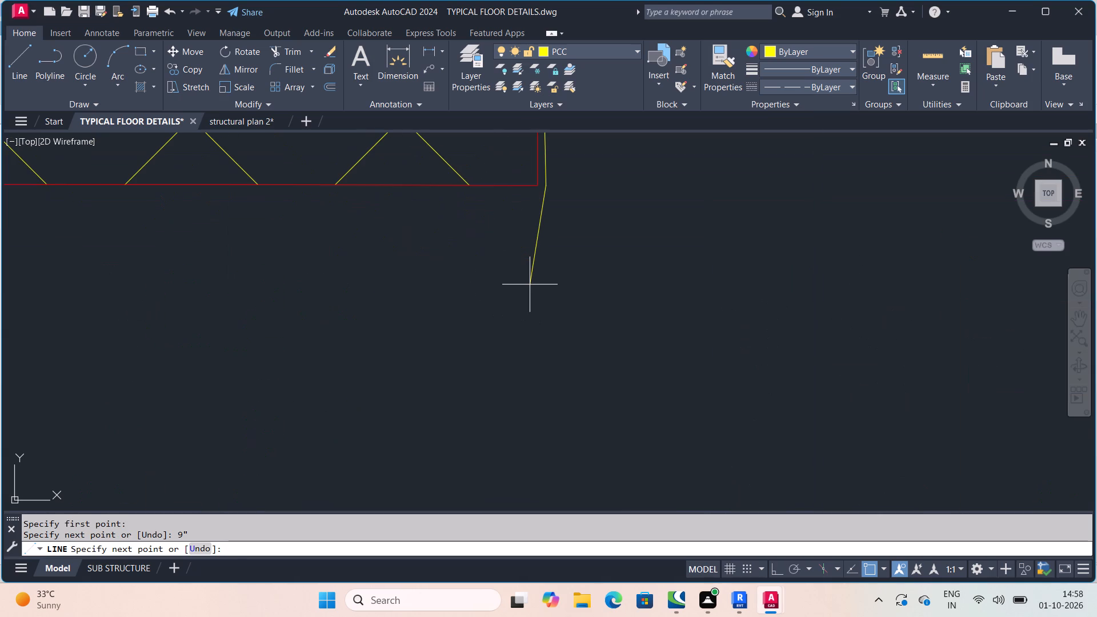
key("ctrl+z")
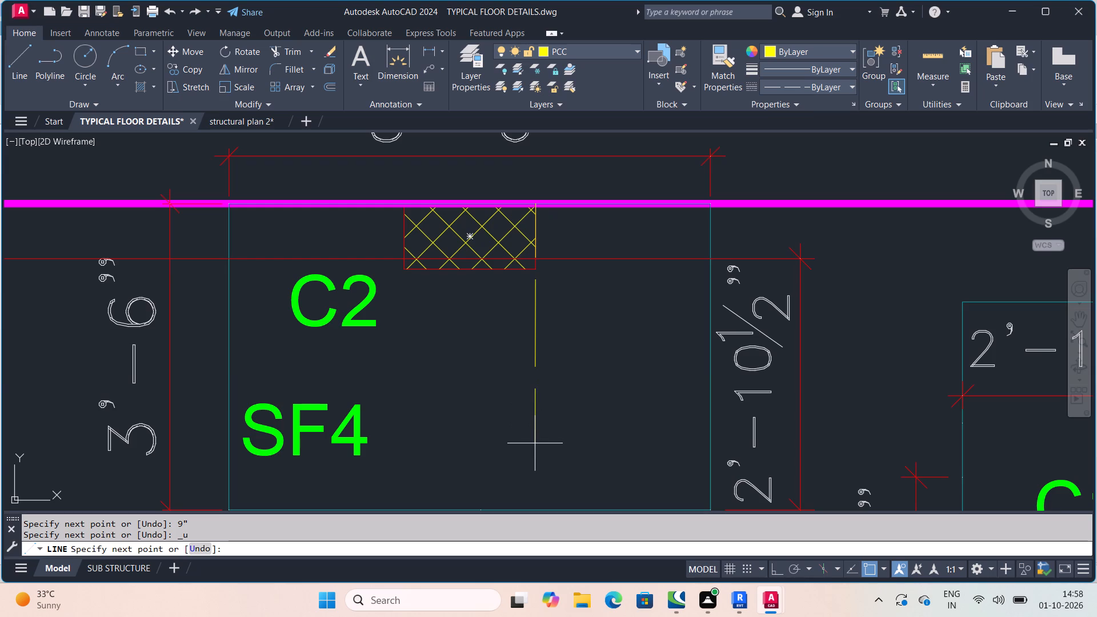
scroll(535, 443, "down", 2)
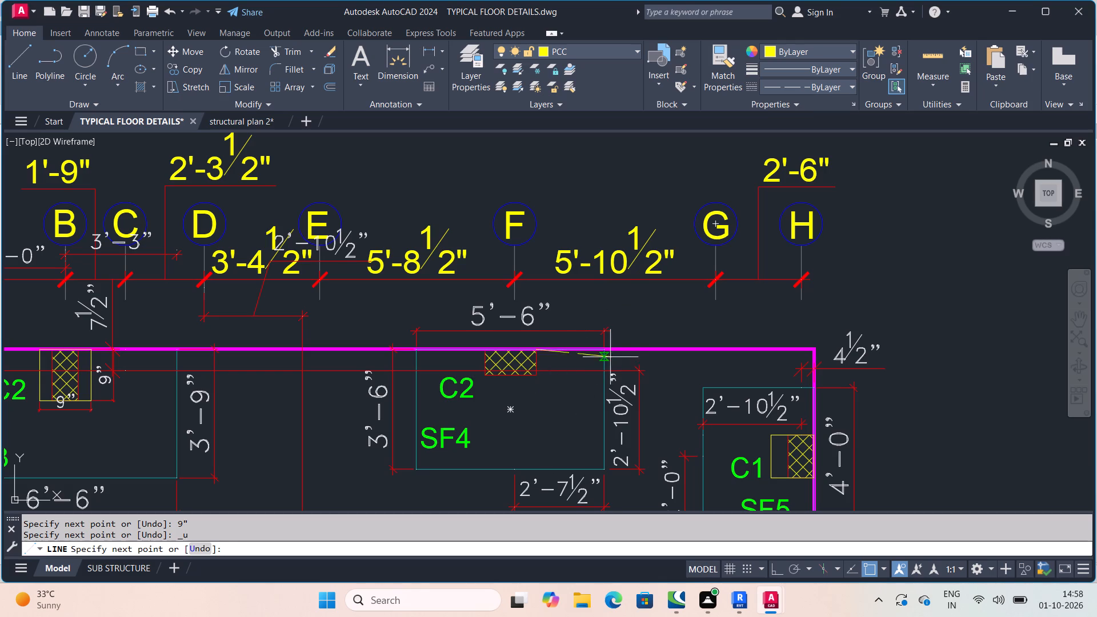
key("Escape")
Make GRID TEXT the current layer.
left_click(632, 47)
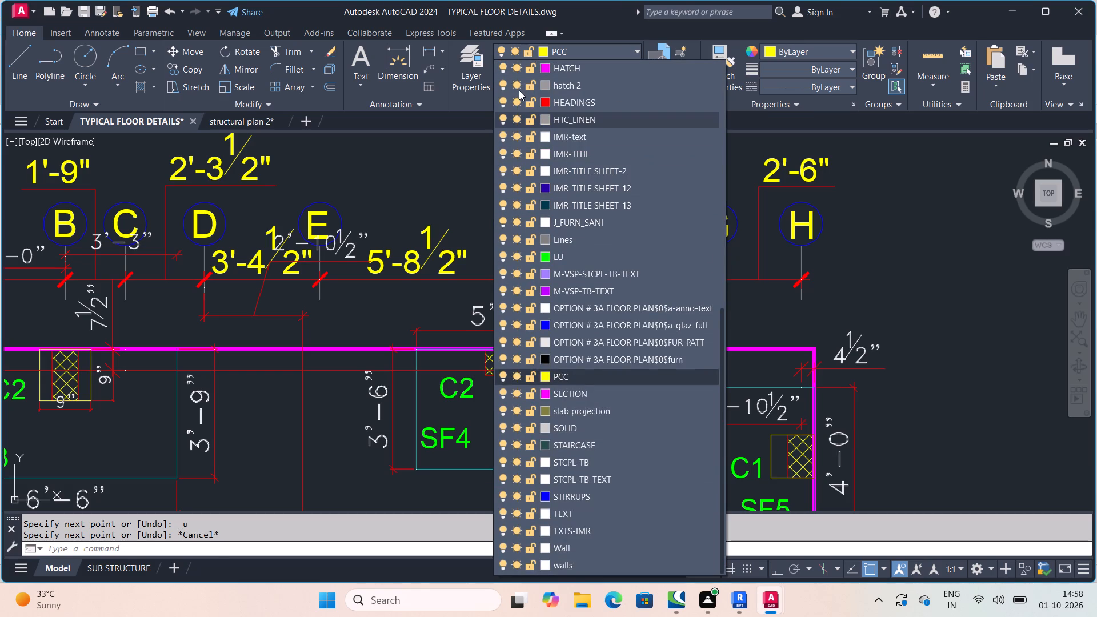
scroll(618, 181, "down", 11)
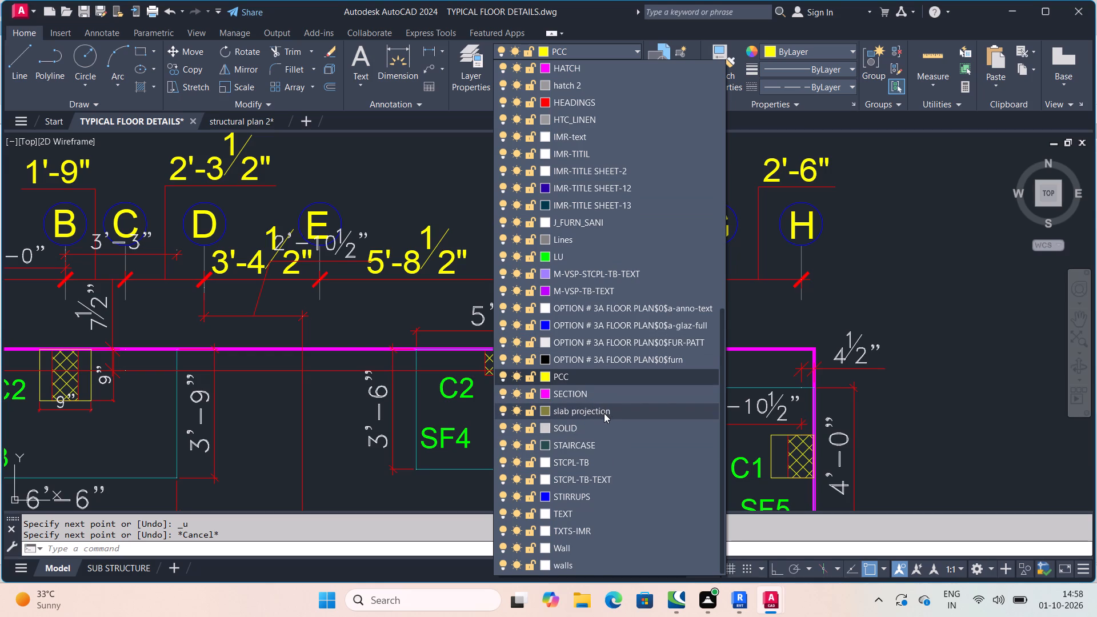
scroll(605, 413, "up", 4)
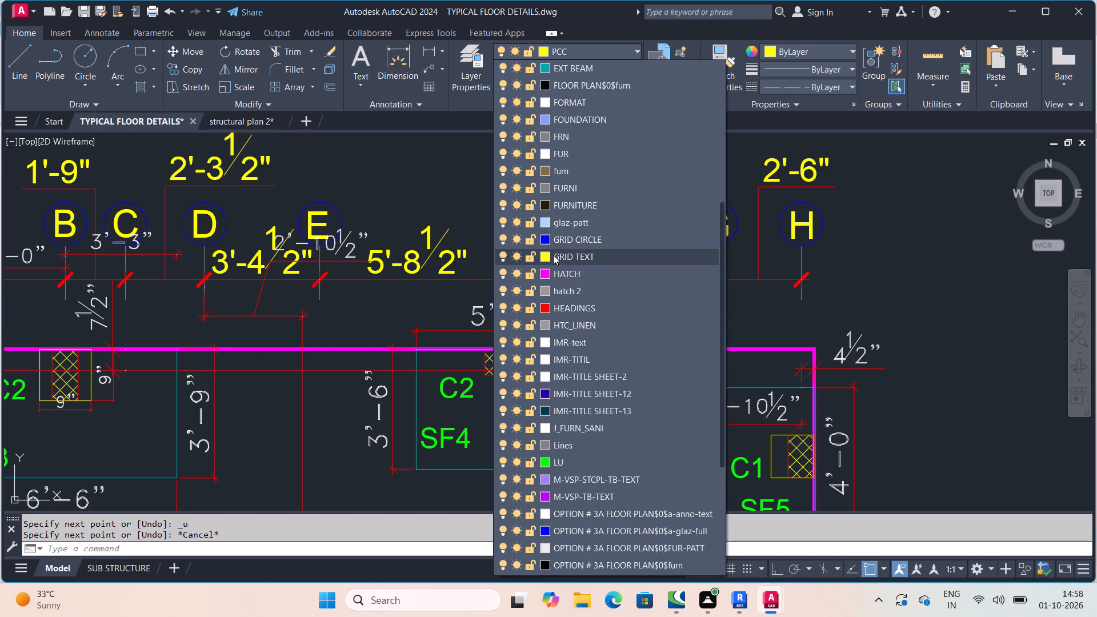
scroll(553, 255, "up", 8)
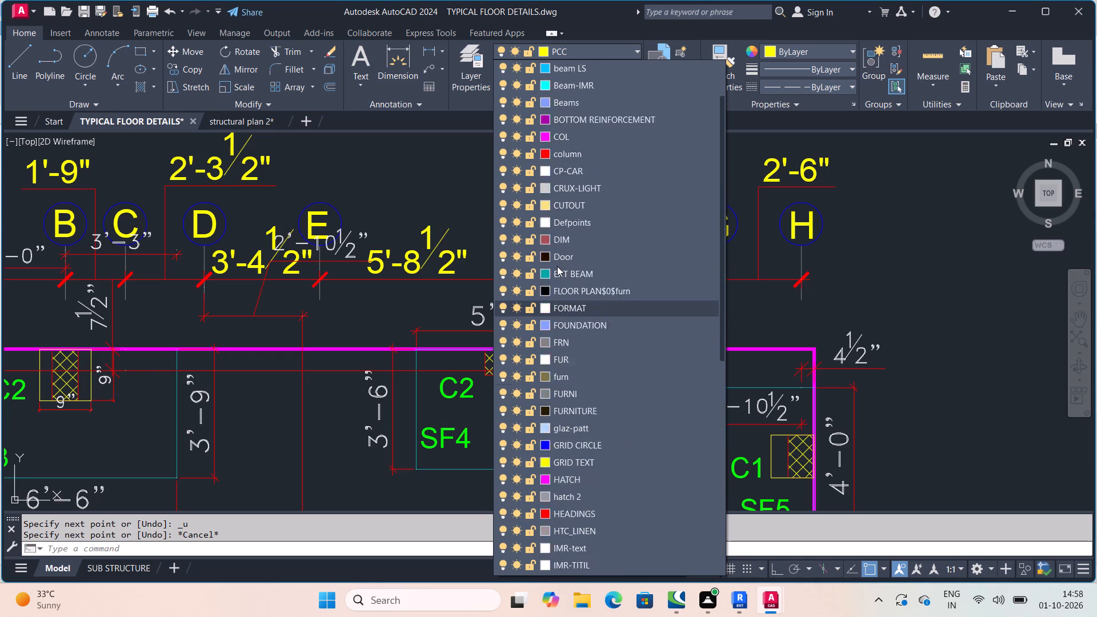
scroll(557, 266, "up", 5)
scroll(557, 267, "down", 3)
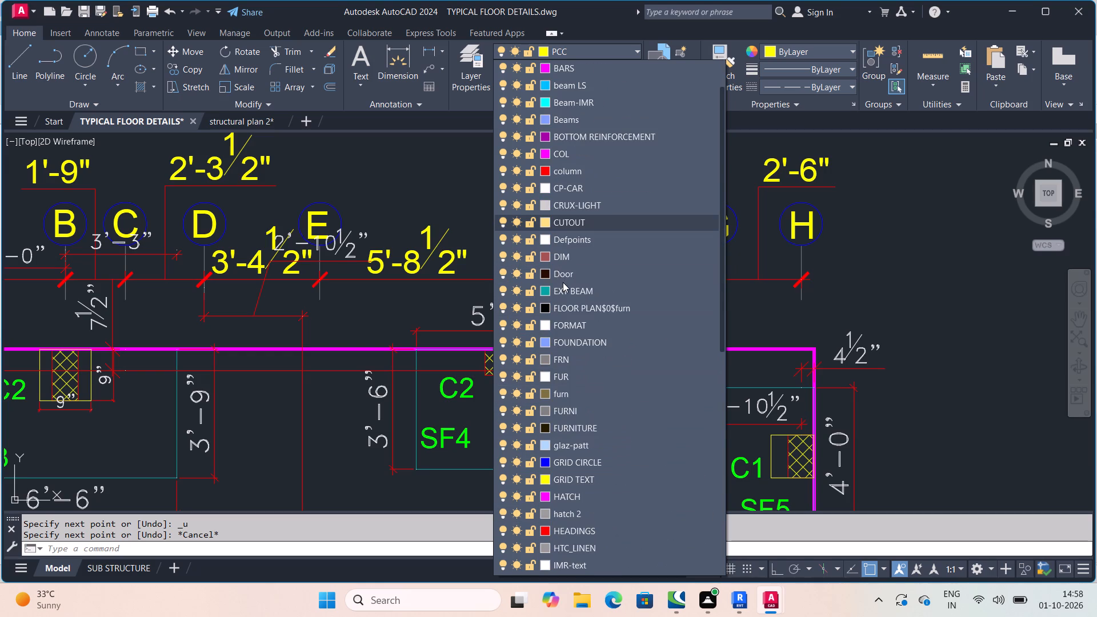
scroll(563, 282, "down", 2)
left_click(552, 327)
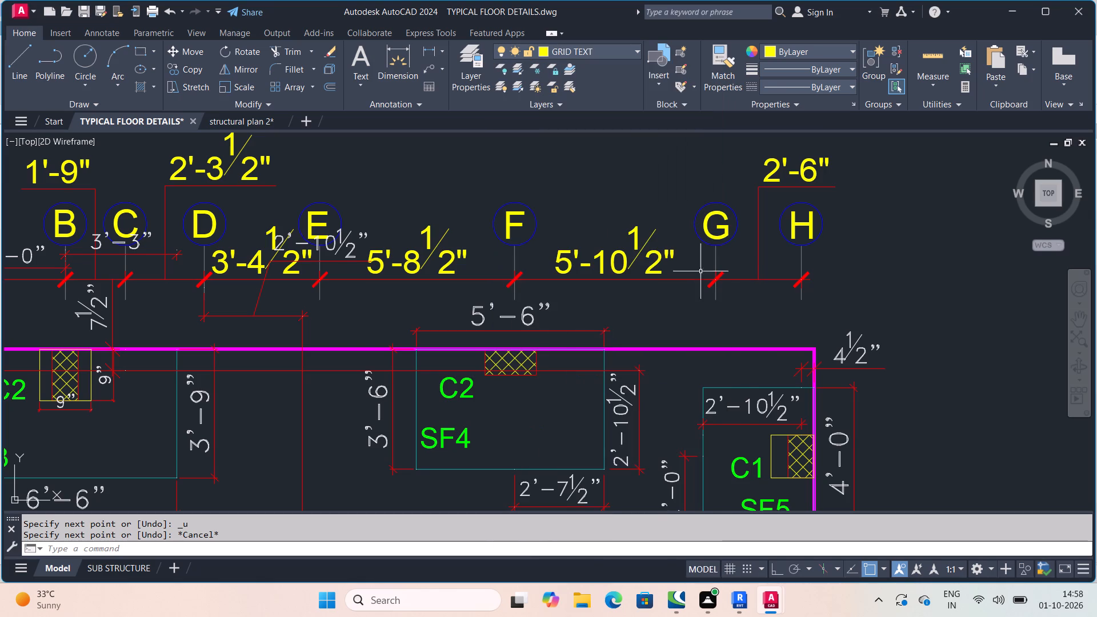
Draw an 18" line straight down from the upper-right corner of SF4's hatched C2 column.
scroll(526, 365, "up", 3)
key("l")
key("Return")
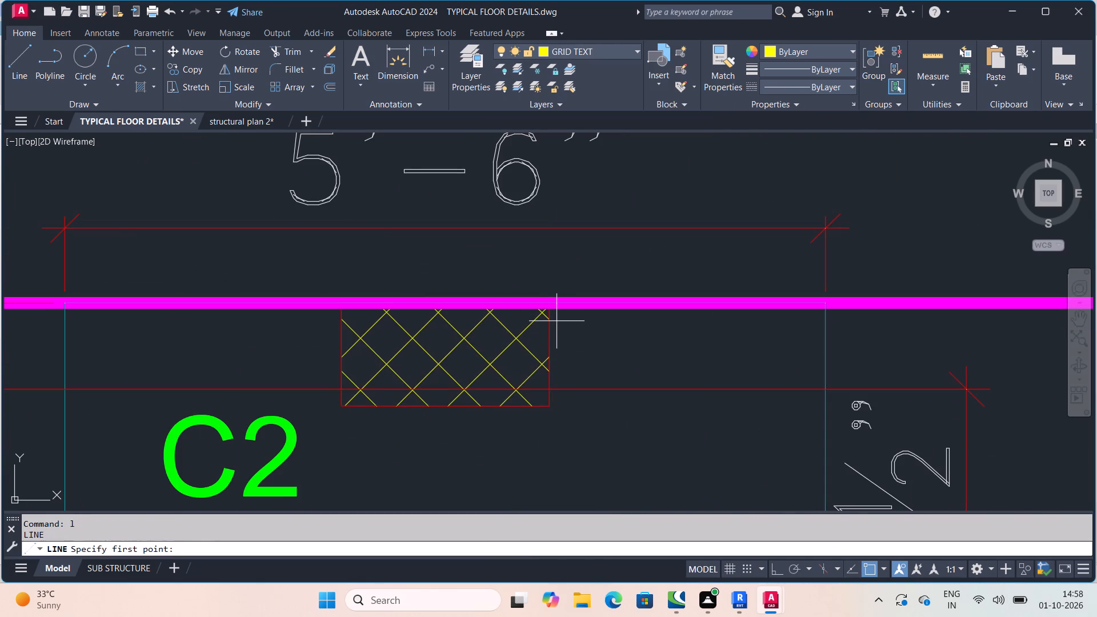
left_click(549, 303)
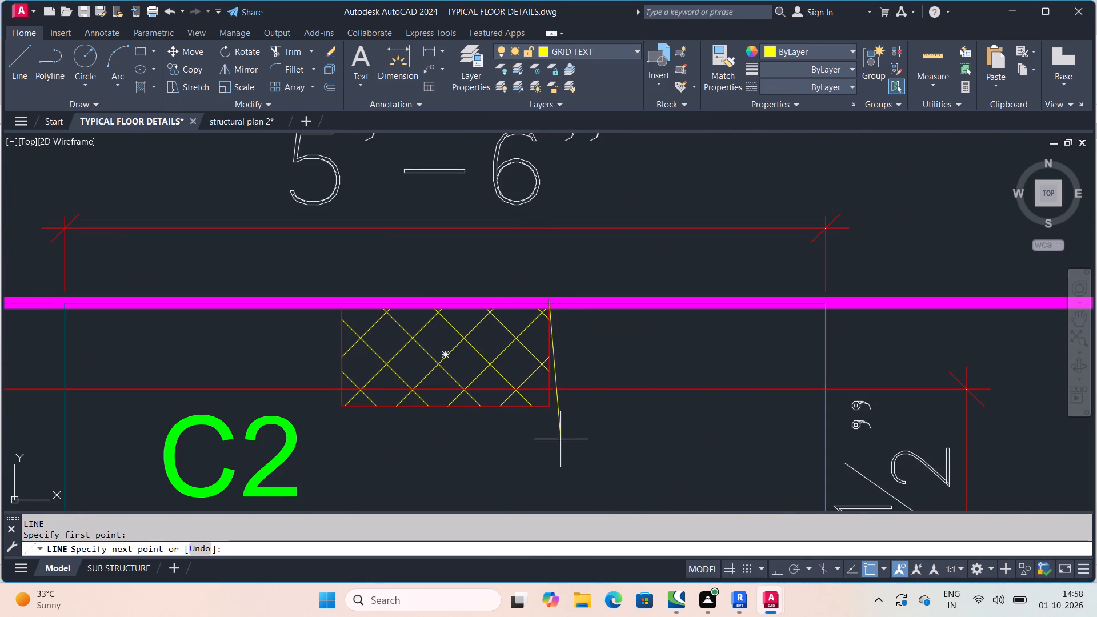
type("18\"")
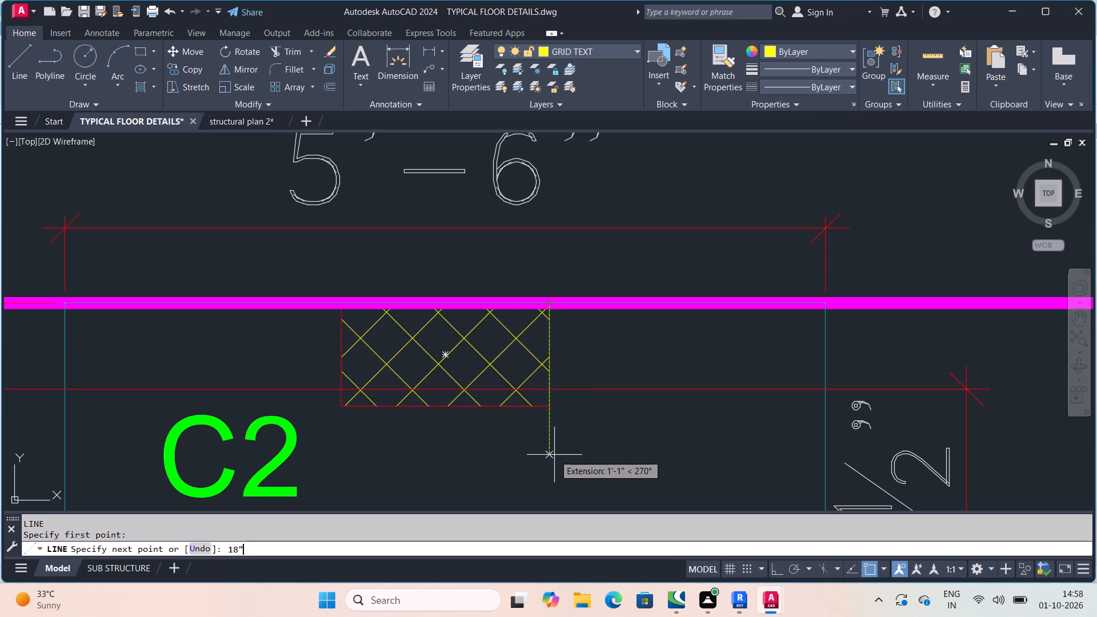
key("Return")
scroll(435, 473, "down", 4)
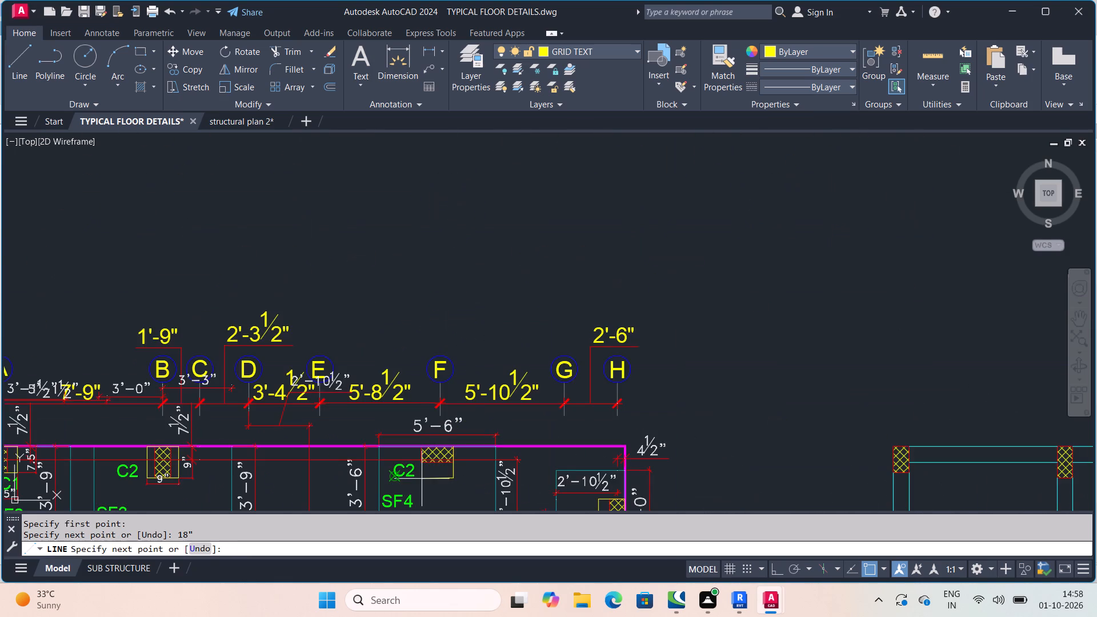
scroll(422, 479, "up", 4)
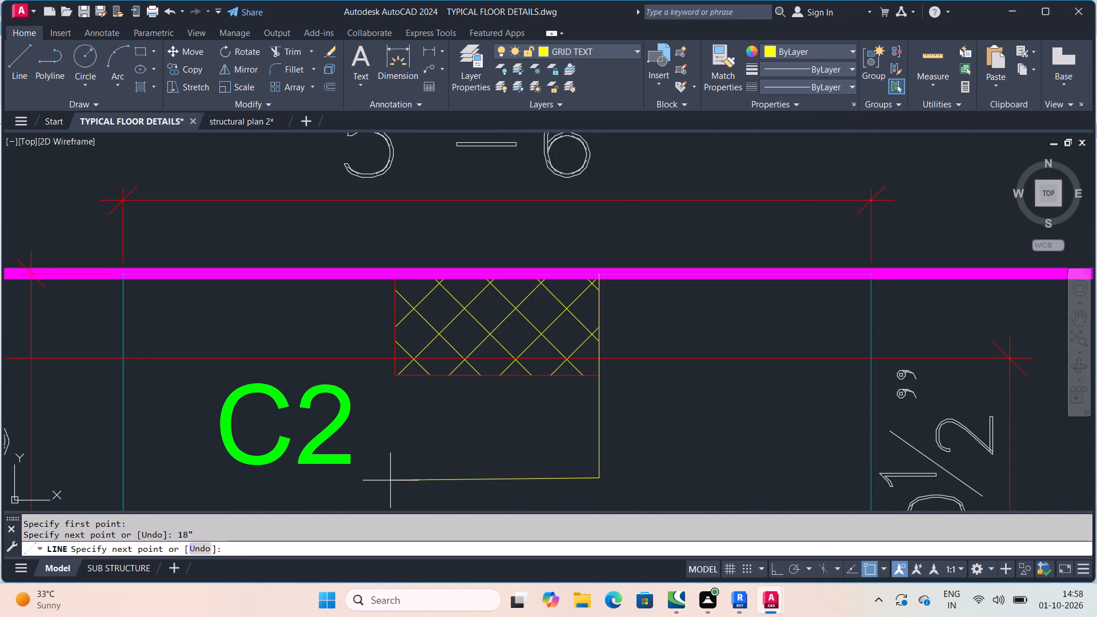
scroll(391, 479, "down", 1)
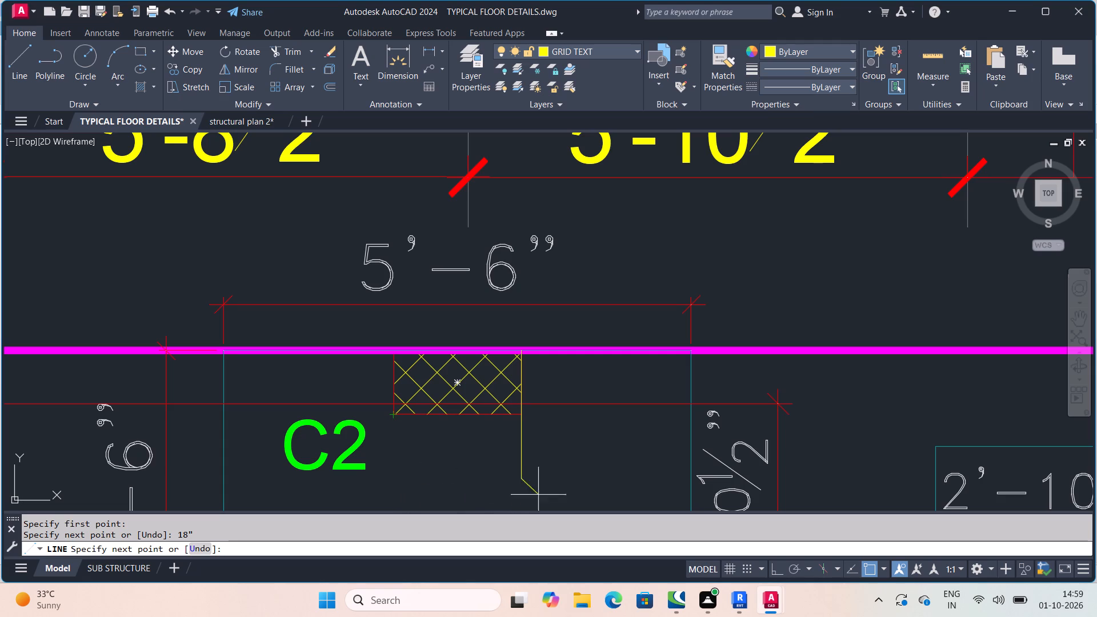
key("space")
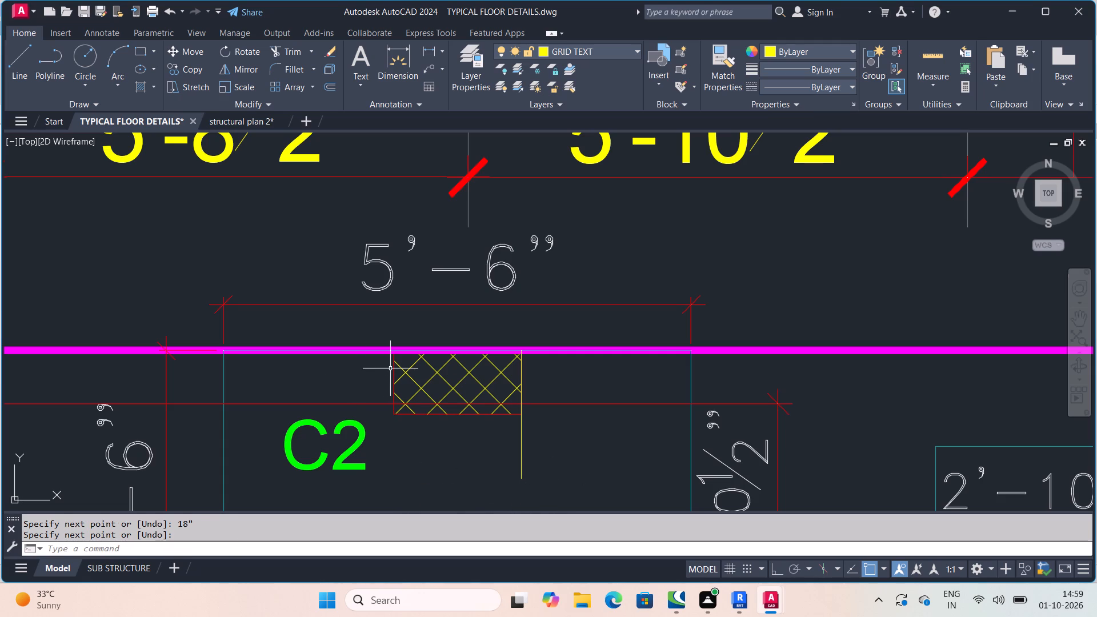
Draw an 18" line down from the C2 column's upper-left corner and join it to the lower end of the opposite line.
key("space")
scroll(391, 351, "up", 5)
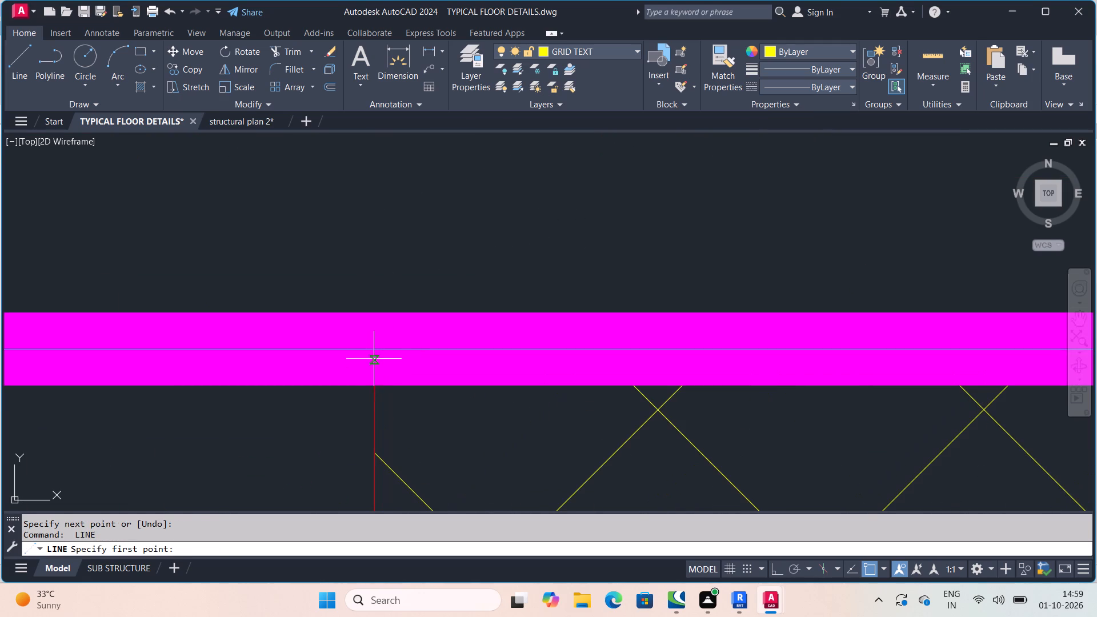
left_click(370, 350)
middle_click_drag(373, 434, 354, 154)
scroll(349, 324, "down", 1)
middle_click_drag(349, 324, 348, 324)
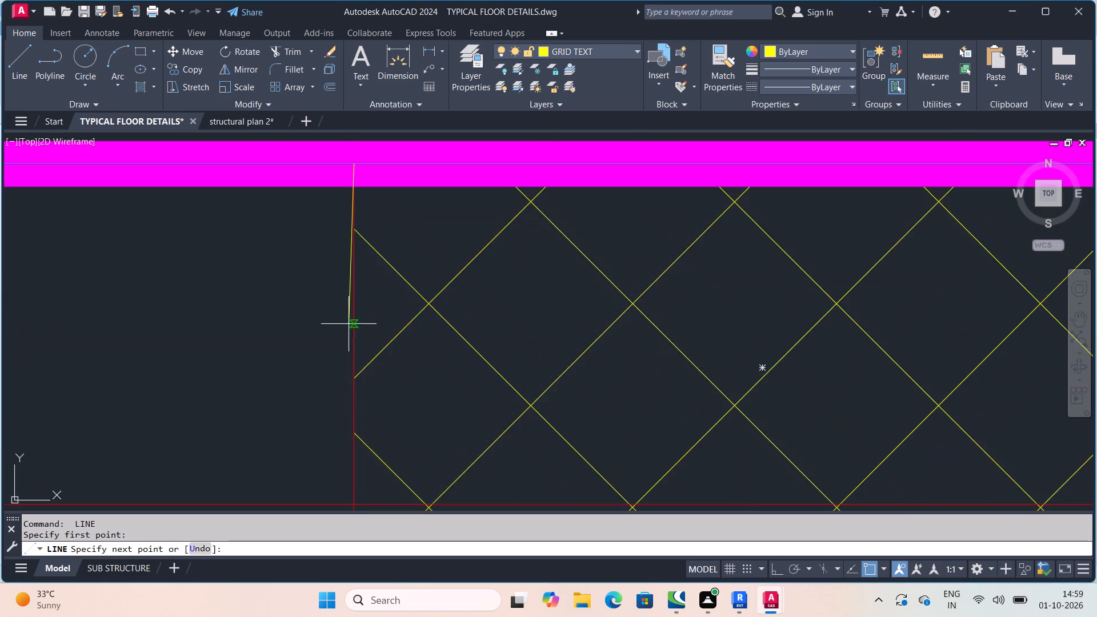
middle_click_drag(348, 324, 359, 107)
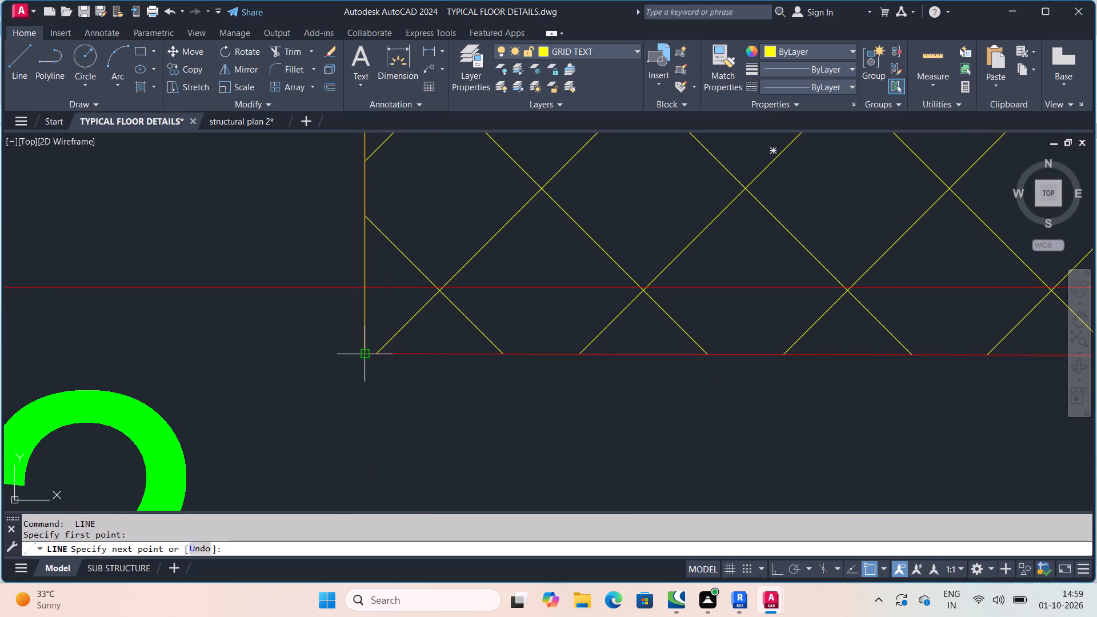
type("18\"")
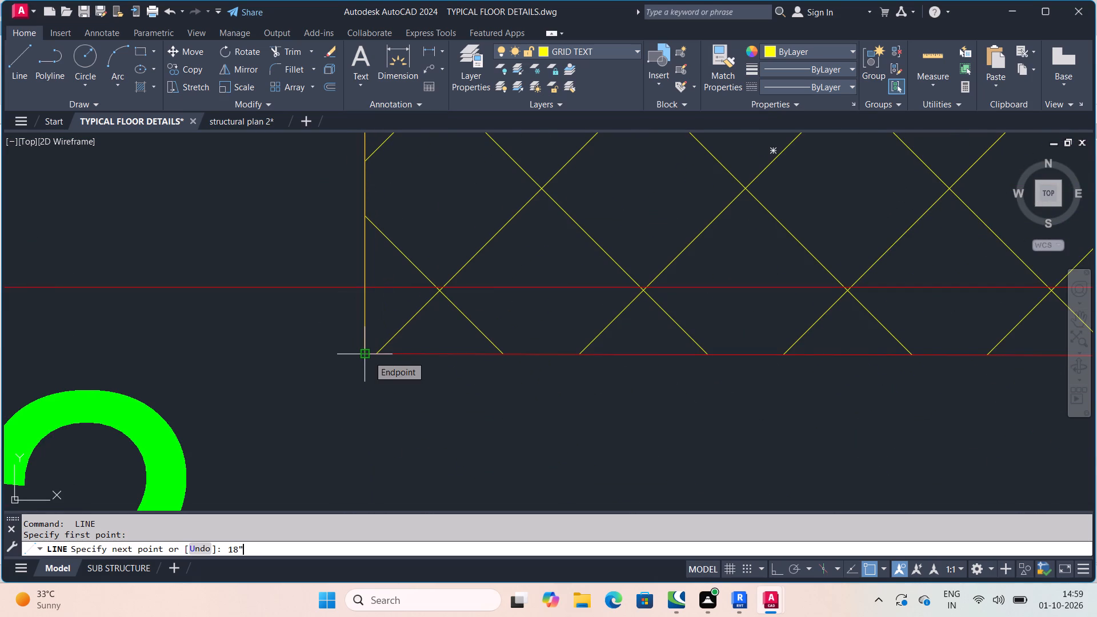
key("Return")
scroll(602, 357, "down", 4)
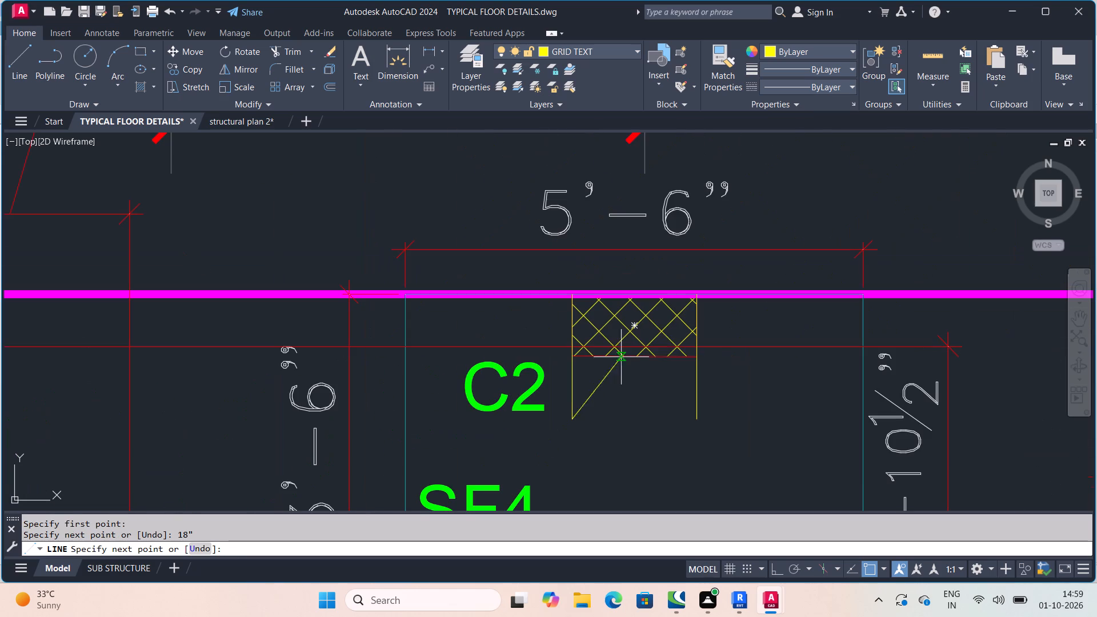
left_click(699, 418)
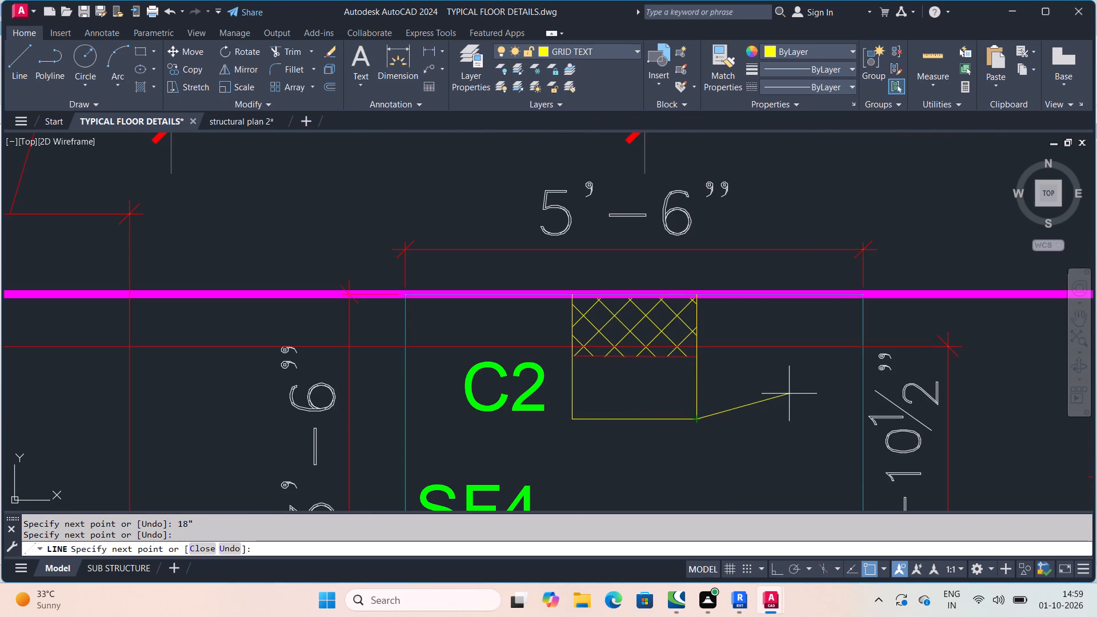
key("space")
Dimension the right side of SF4's C2 pedestal from its bottom corner to the magenta boundary, placing the dimension to its right.
scroll(636, 409, "up", 2)
scroll(636, 409, "down", 4)
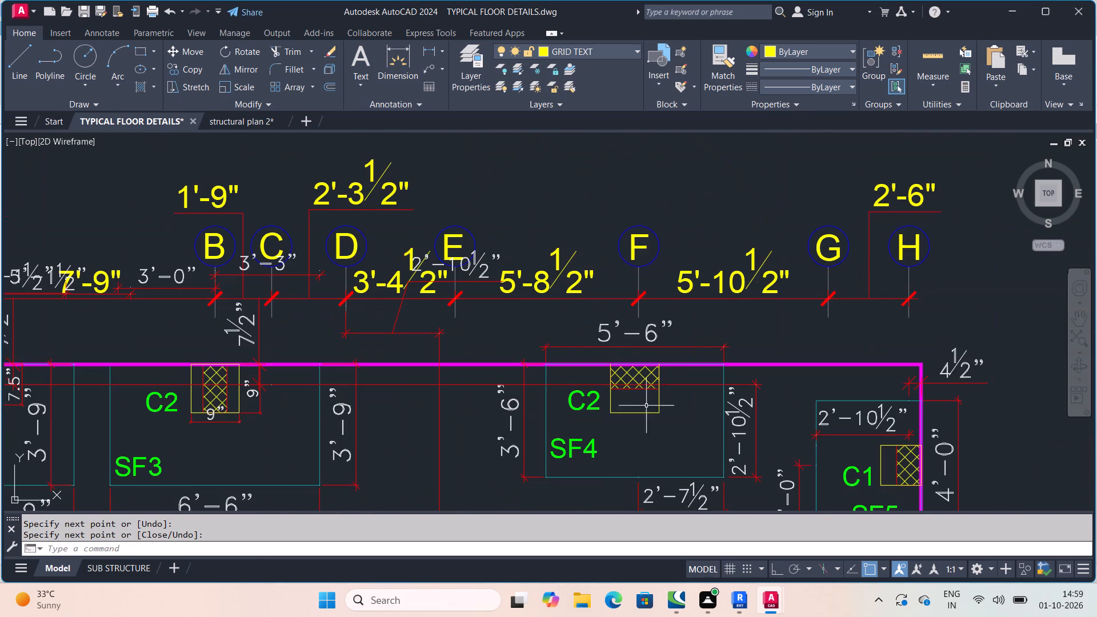
scroll(668, 391, "up", 2)
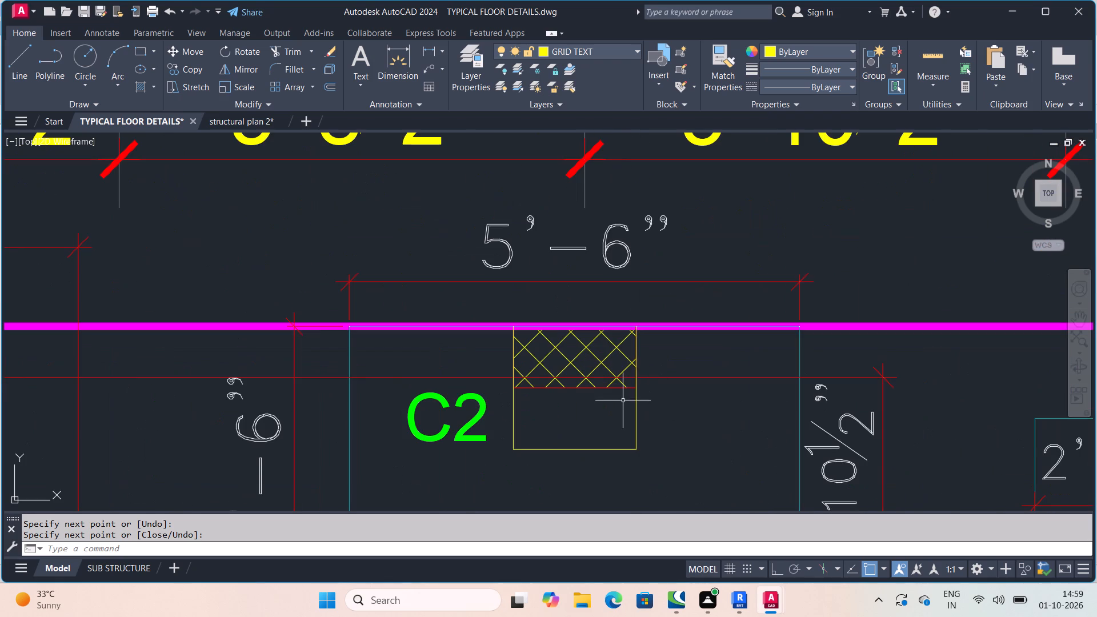
scroll(636, 404, "down", 1)
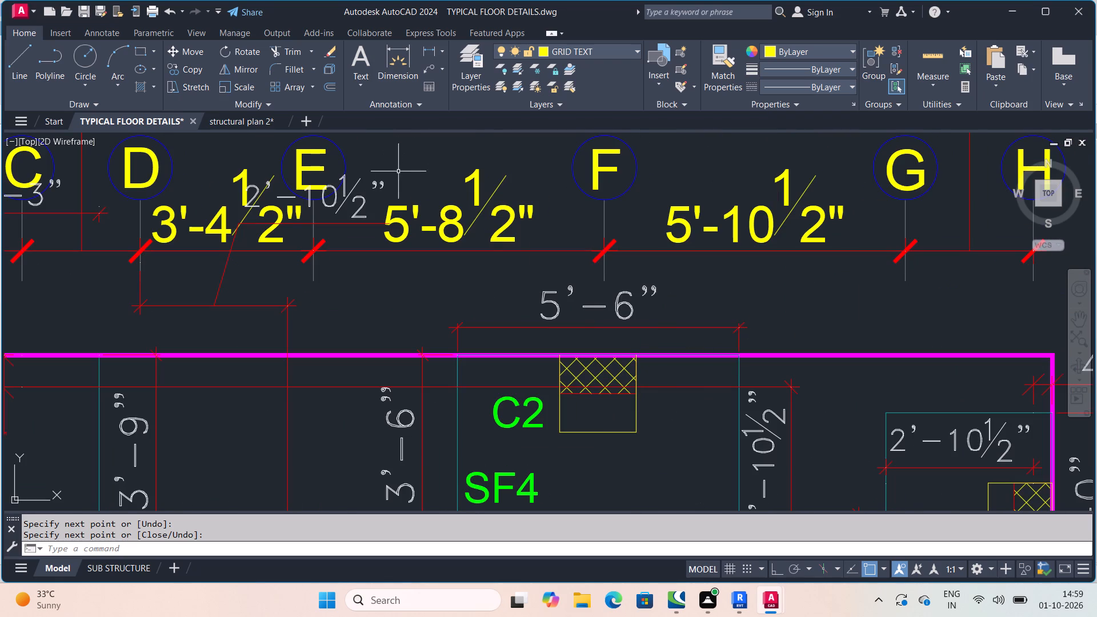
left_click(397, 61)
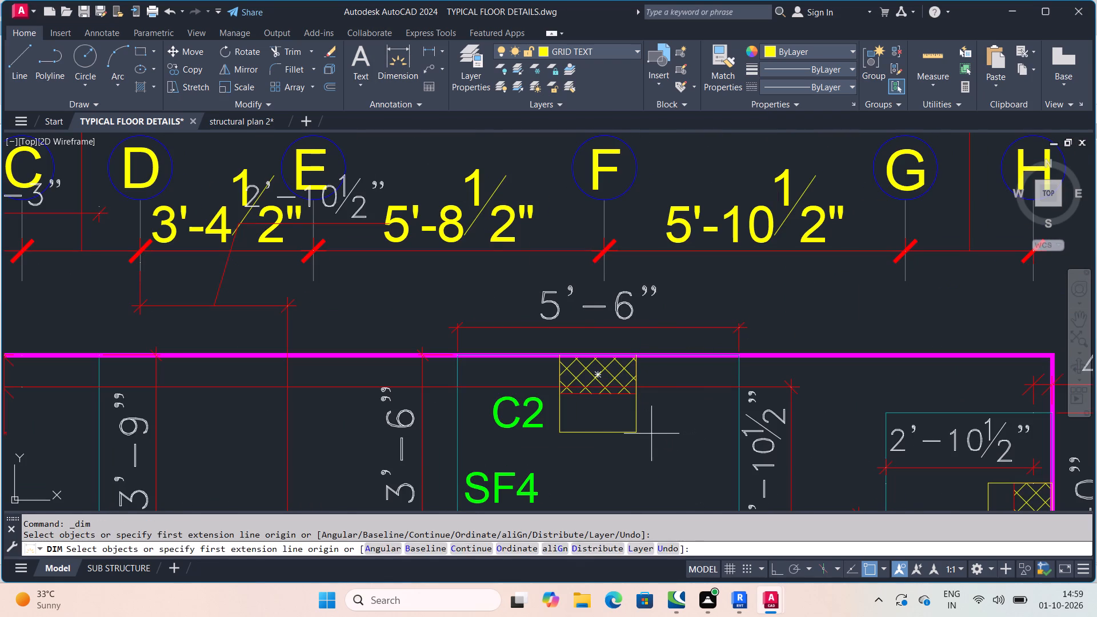
left_click(639, 431)
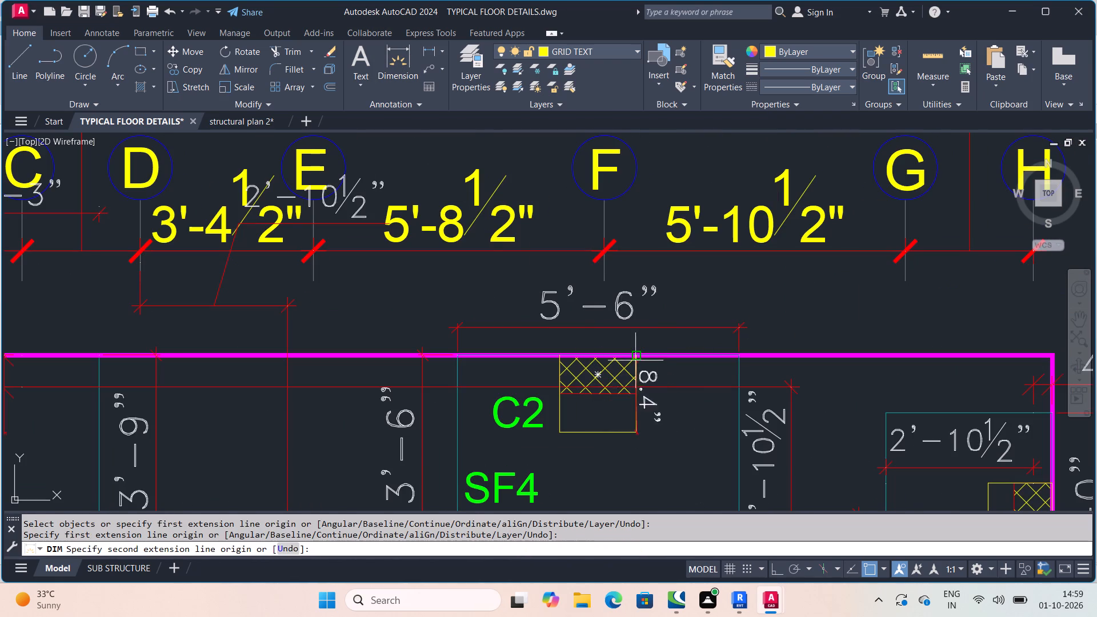
left_click(635, 358)
left_click(696, 389)
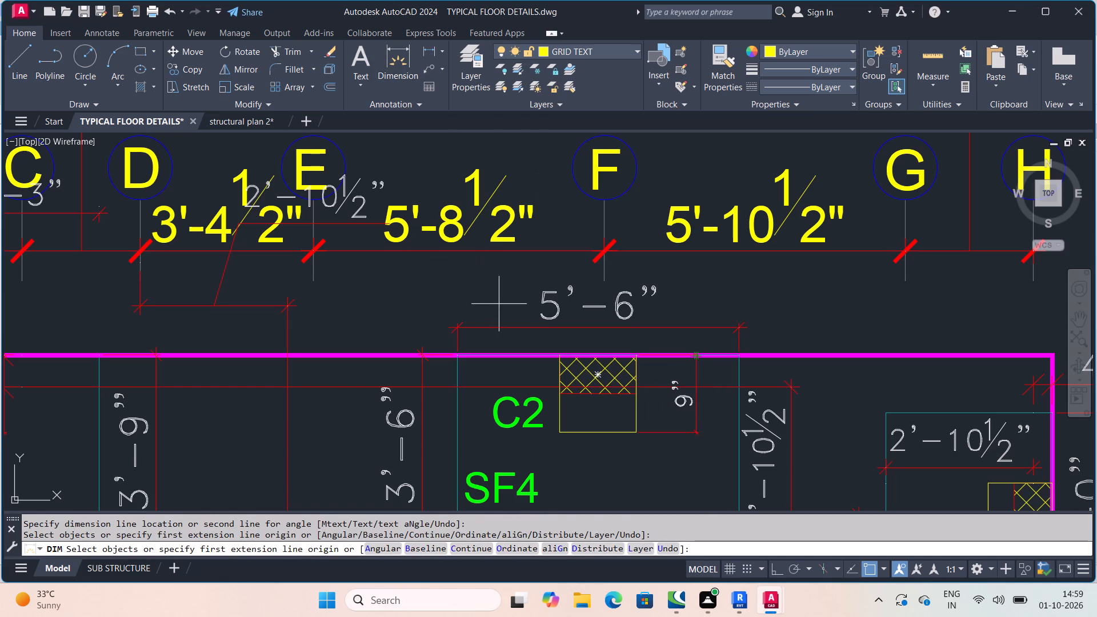
key("Escape")
Open the drawing units settings.
type("un")
key("Return")
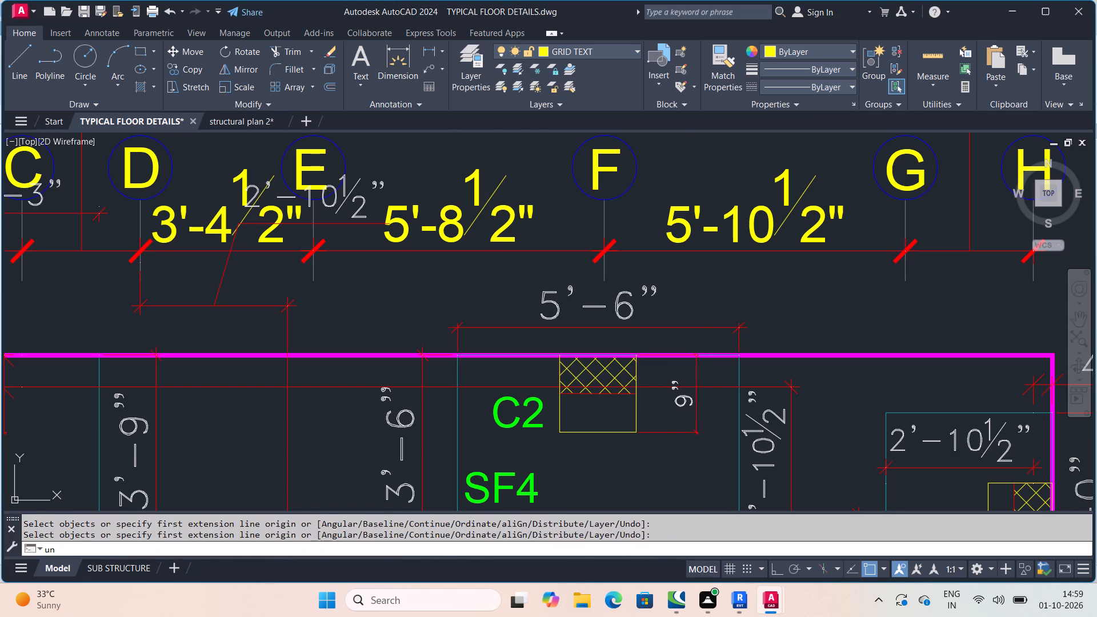
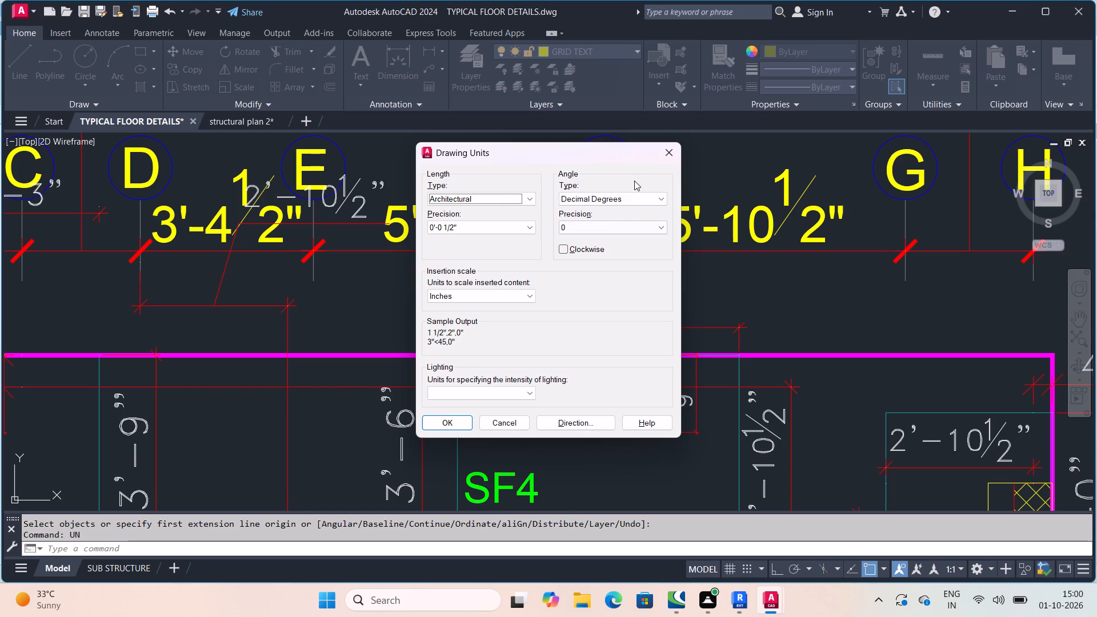
Close the drawing units settings and examine the C2 column and footing SF4 dimensions on the plan.
left_click(666, 157)
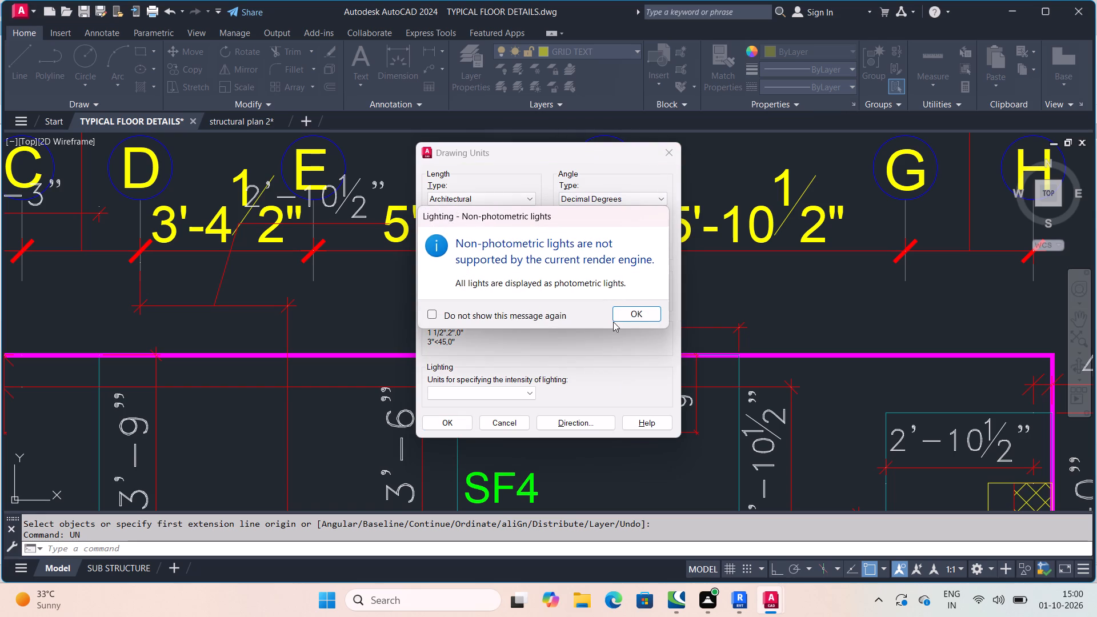
left_click(643, 317)
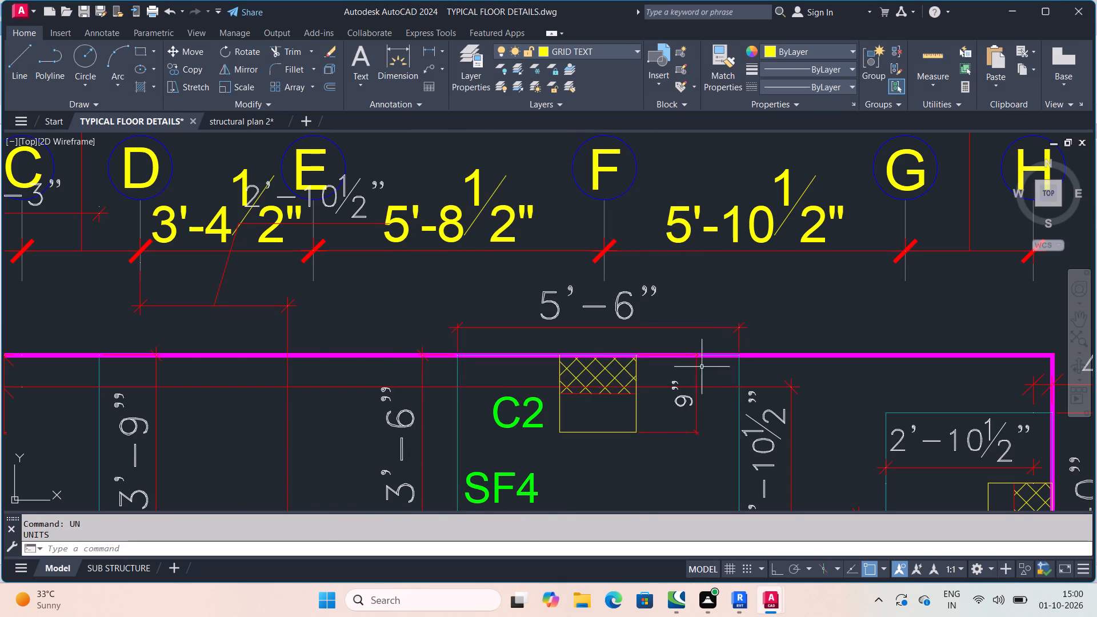
scroll(685, 368, "down", 2)
scroll(690, 405, "up", 3)
middle_click_drag(675, 378, 563, 287)
scroll(663, 369, "down", 2)
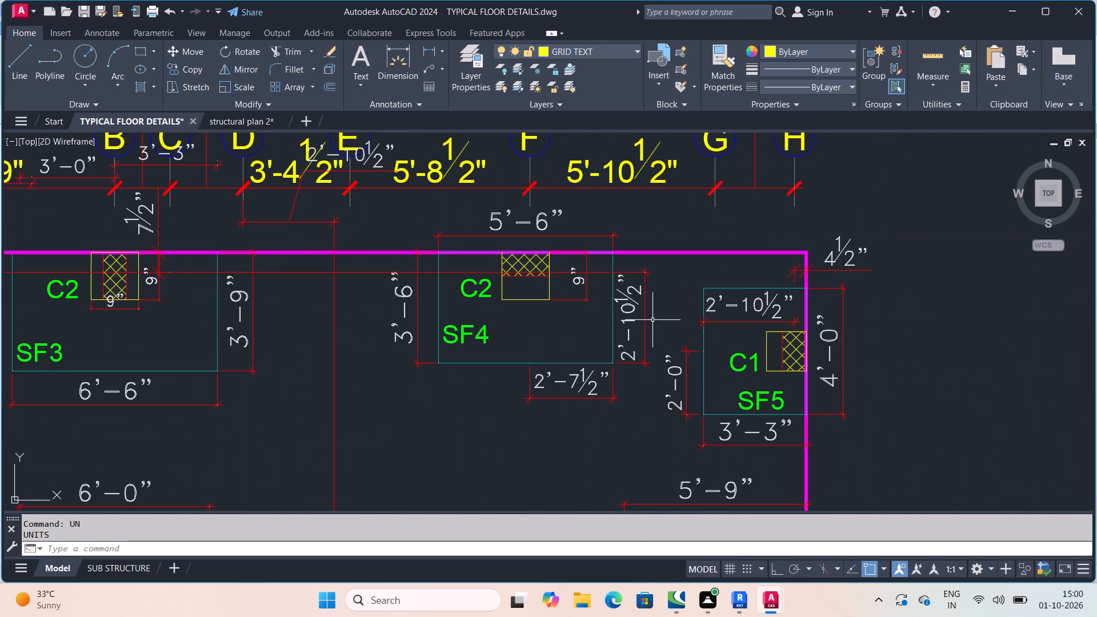
scroll(564, 305, "up", 1)
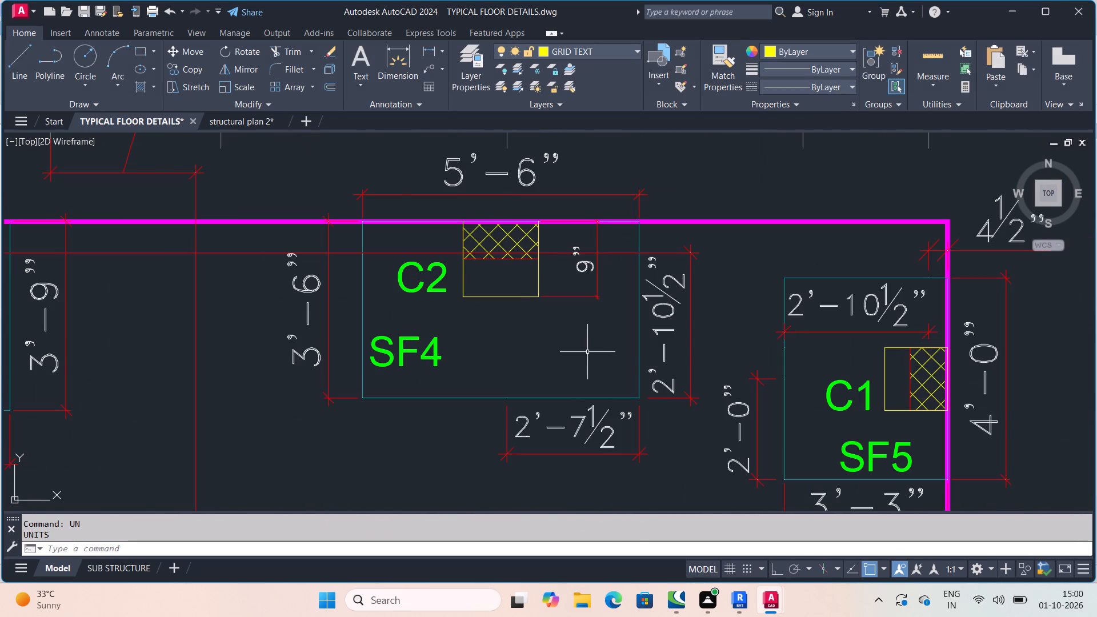
scroll(588, 354, "down", 2)
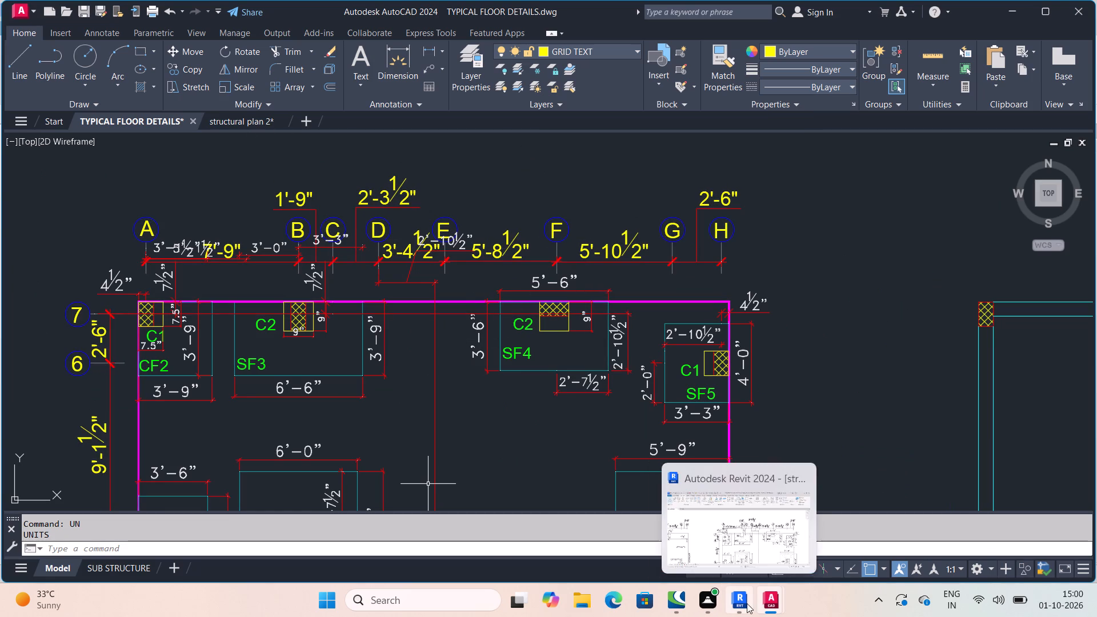
Switch to Revit and open the type properties for a new concrete square structural column in the pedestal plan.
left_click(727, 528)
scroll(636, 378, "up", 2)
middle_click_drag(718, 382, 552, 368)
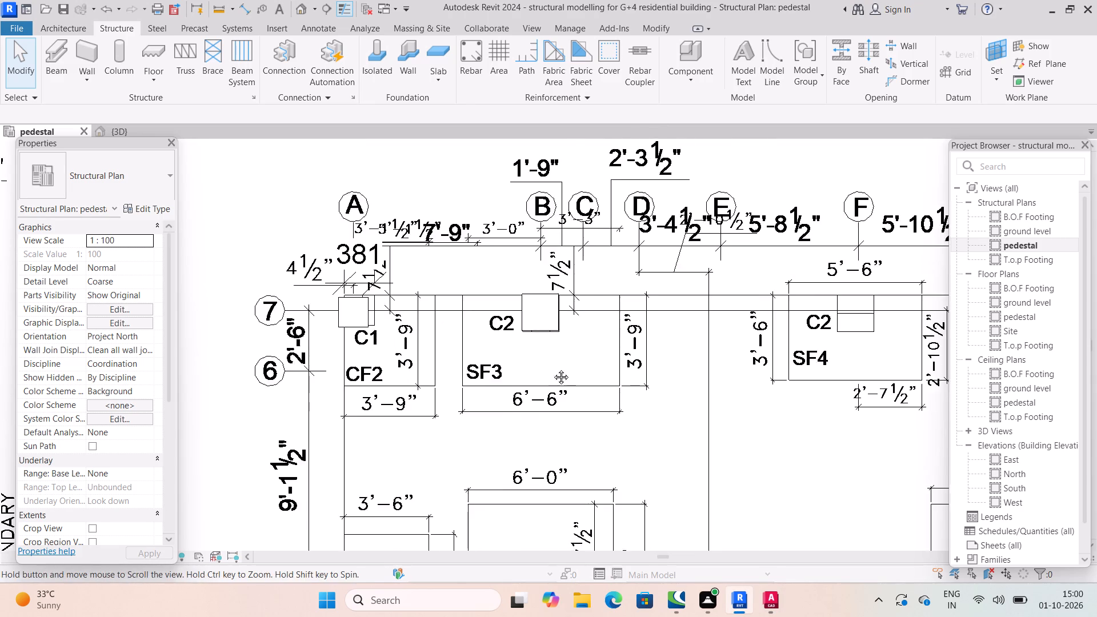
middle_click_drag(552, 368, 489, 372)
scroll(492, 372, "down", 2)
scroll(582, 335, "up", 3)
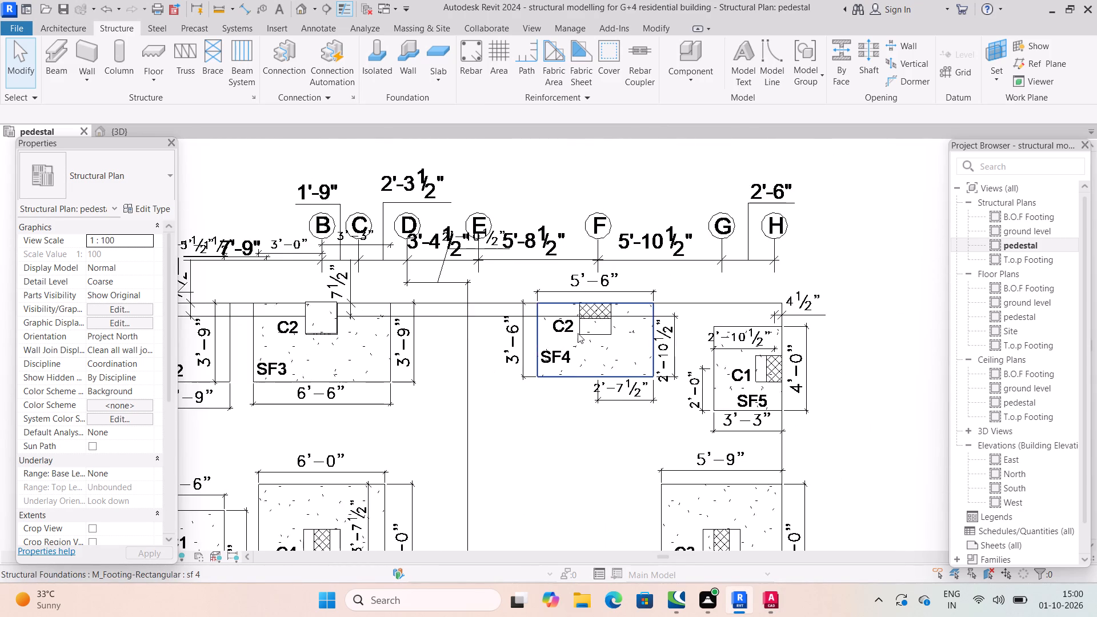
scroll(578, 333, "up", 2)
middle_click_drag(561, 340, 626, 315)
scroll(603, 329, "down", 2)
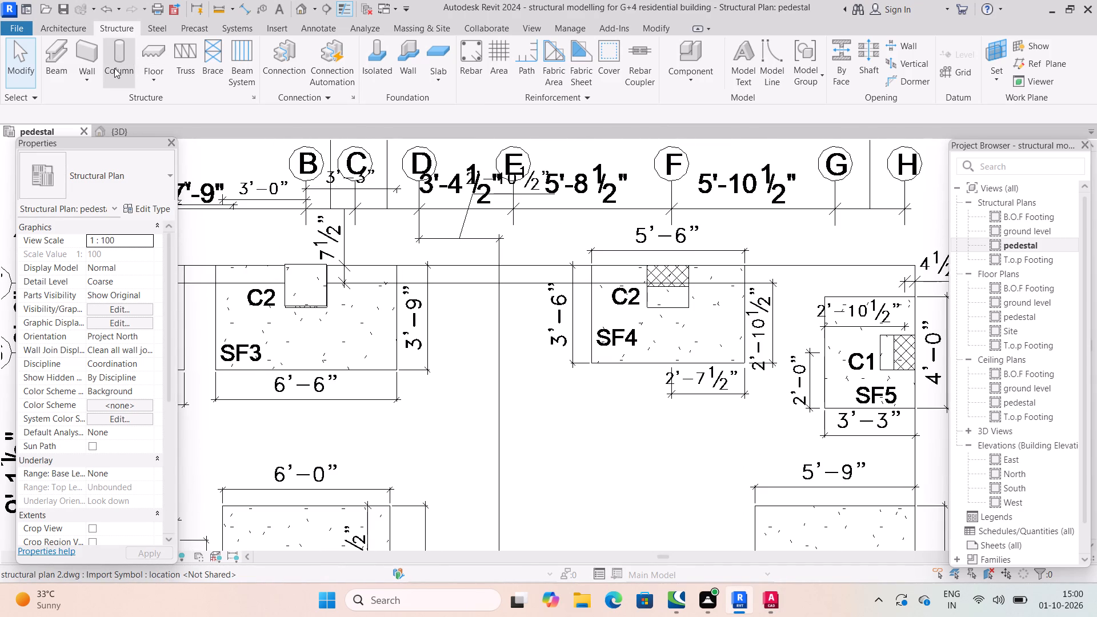
left_click(125, 53)
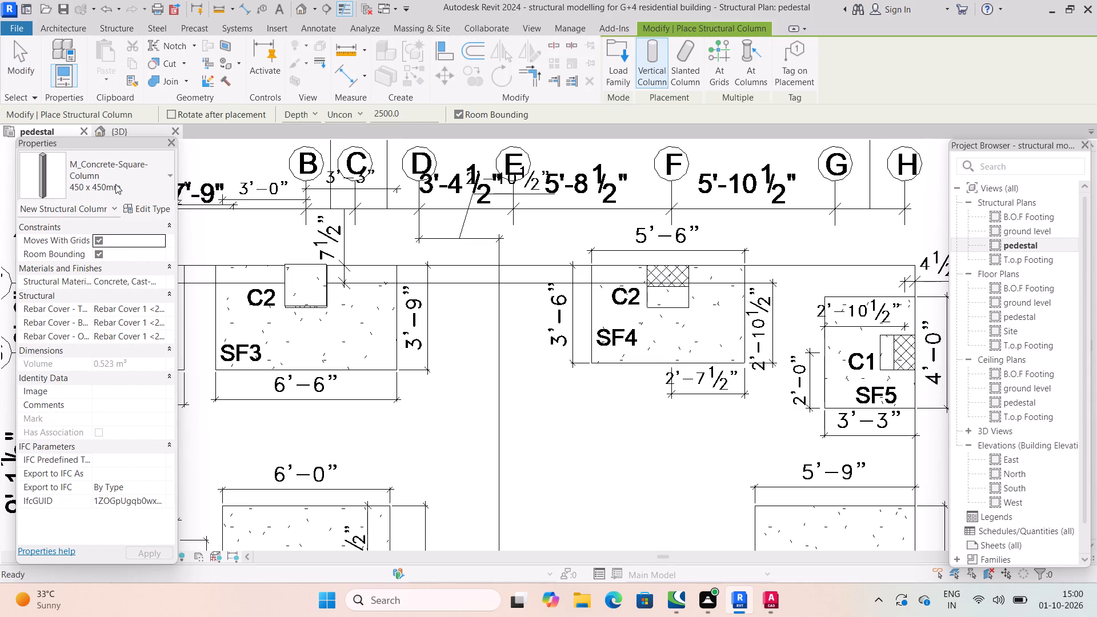
left_click(150, 209)
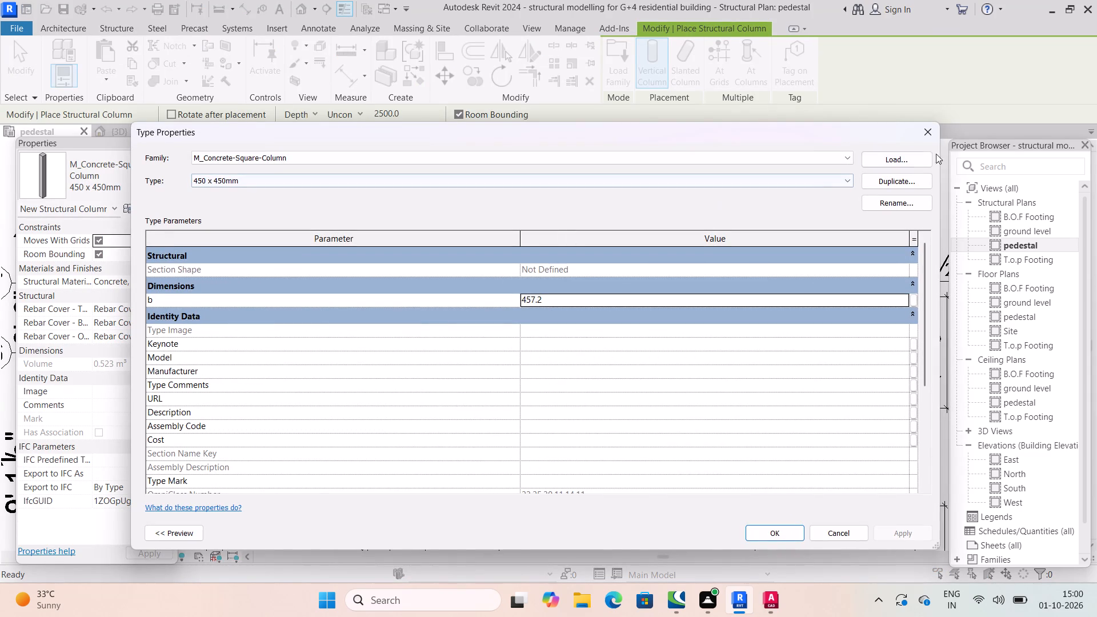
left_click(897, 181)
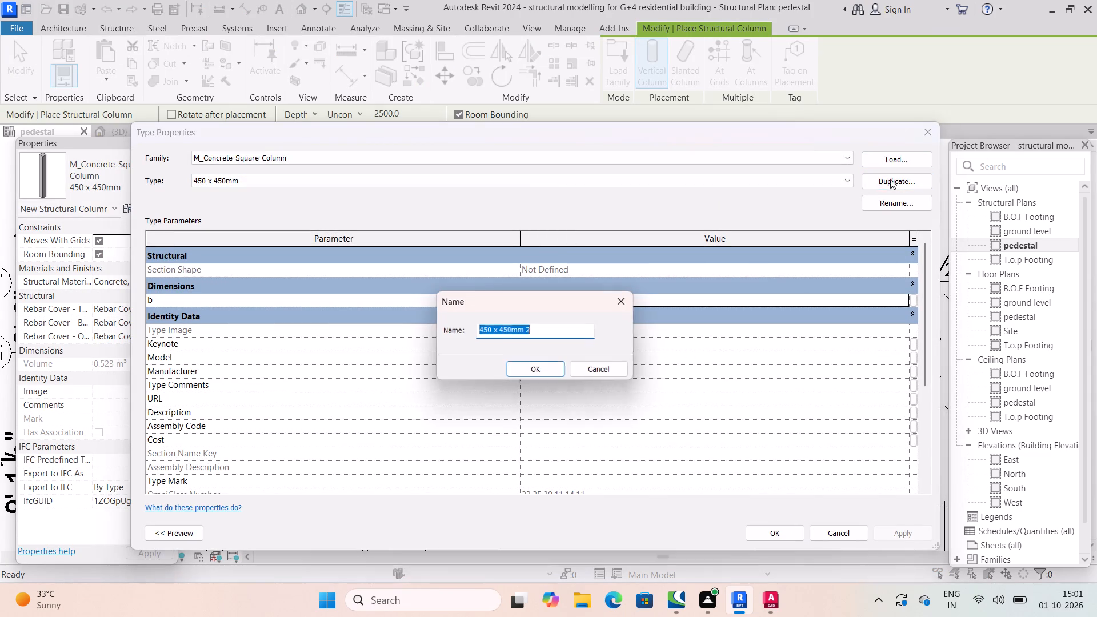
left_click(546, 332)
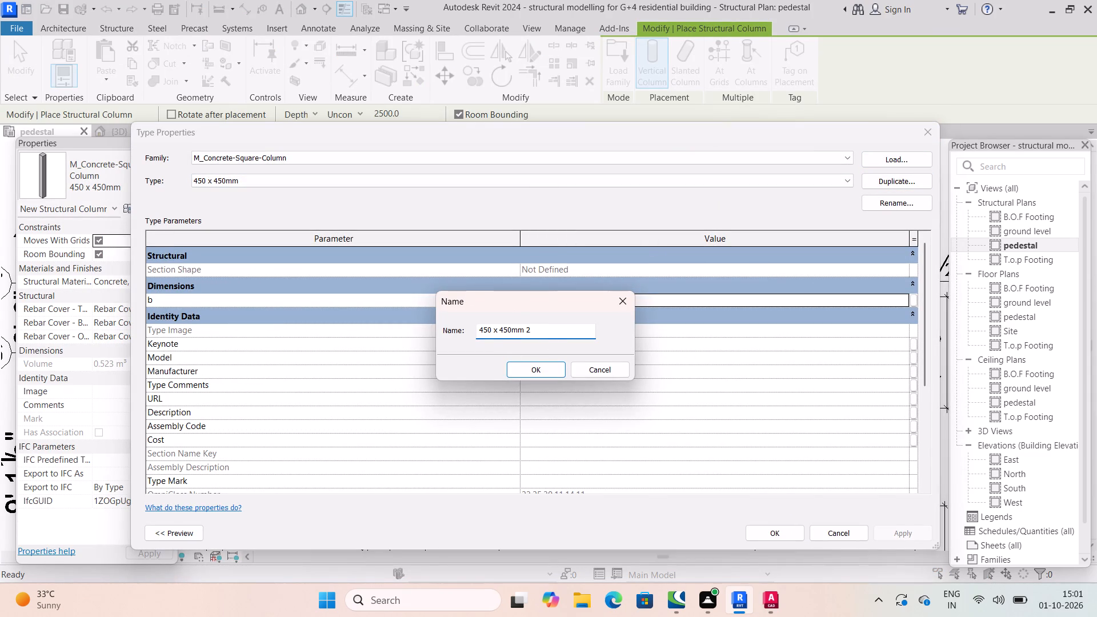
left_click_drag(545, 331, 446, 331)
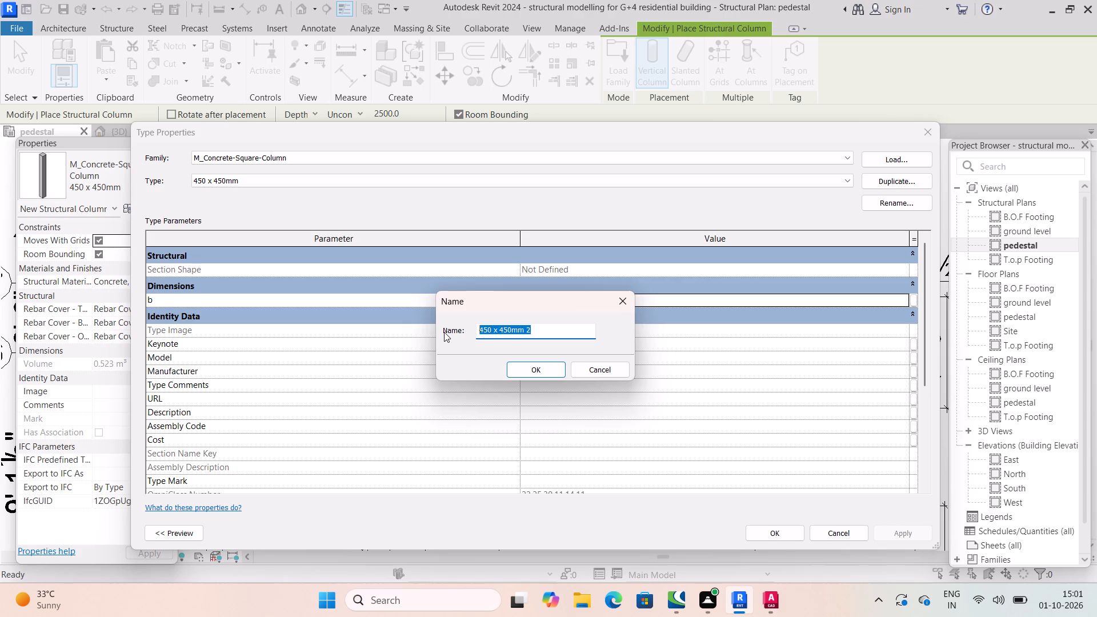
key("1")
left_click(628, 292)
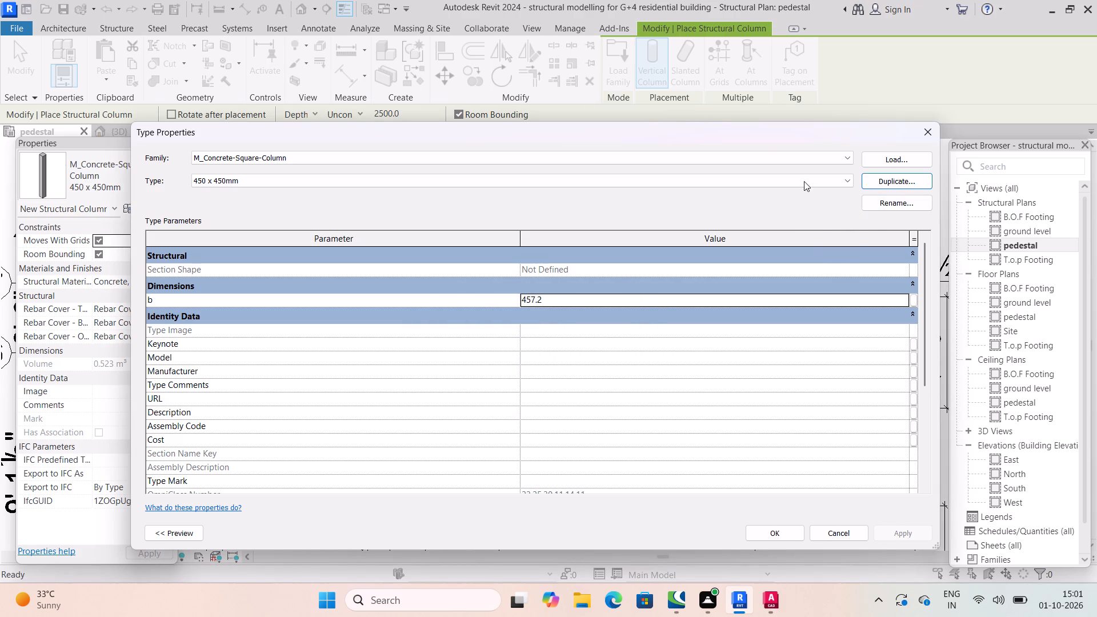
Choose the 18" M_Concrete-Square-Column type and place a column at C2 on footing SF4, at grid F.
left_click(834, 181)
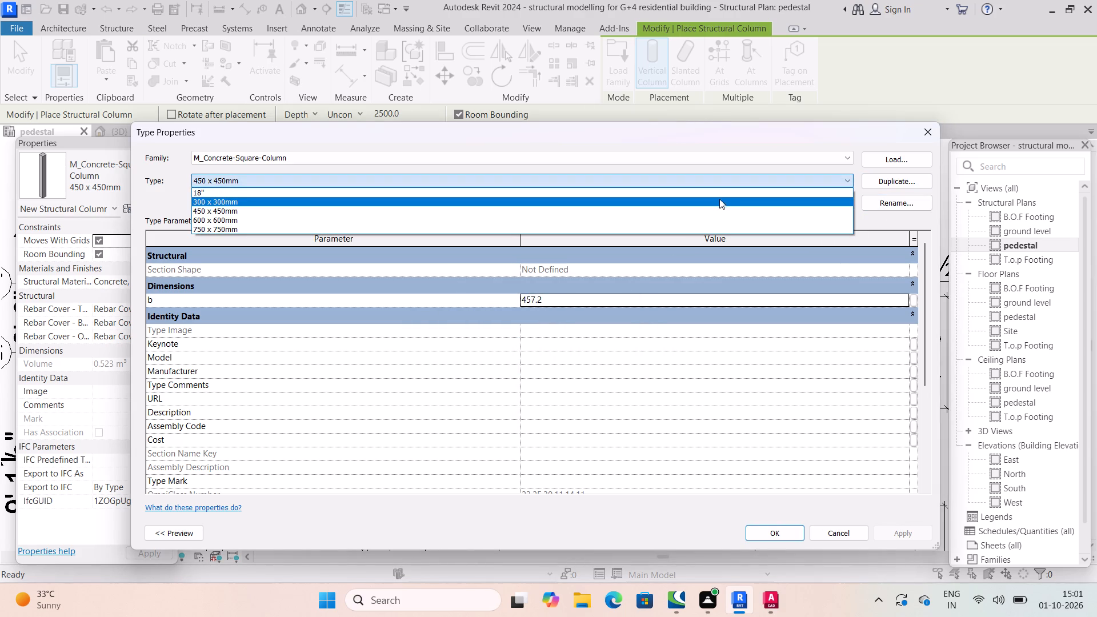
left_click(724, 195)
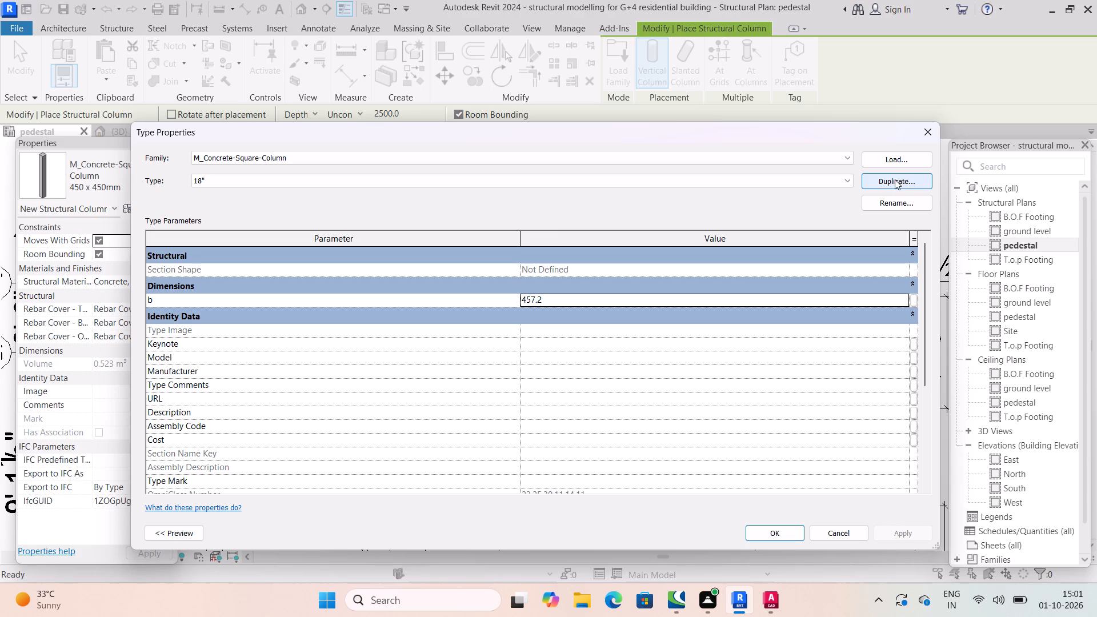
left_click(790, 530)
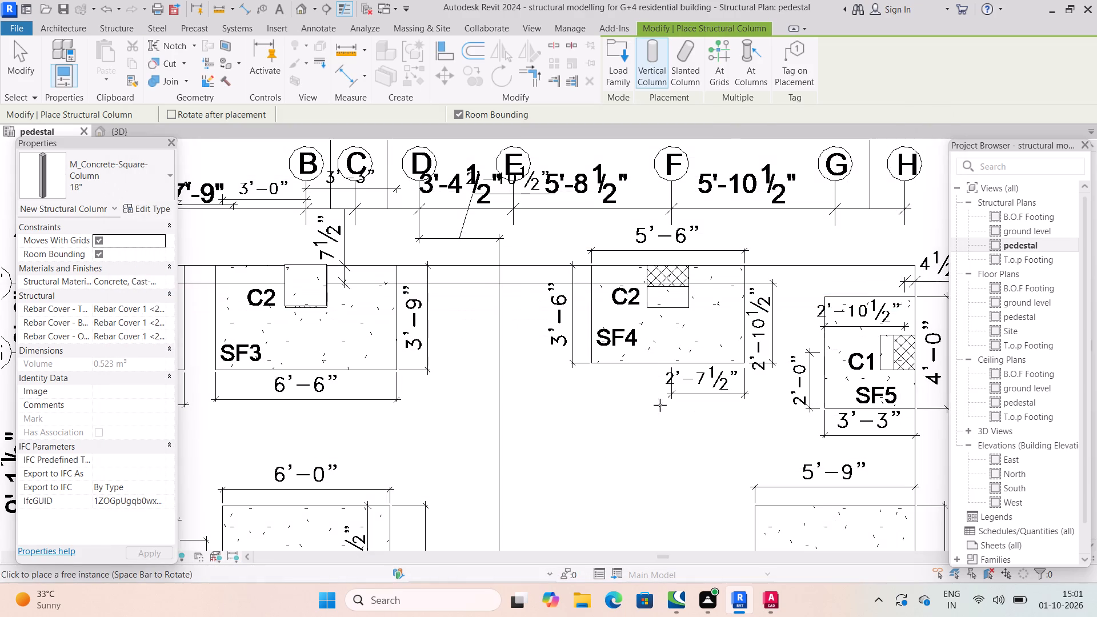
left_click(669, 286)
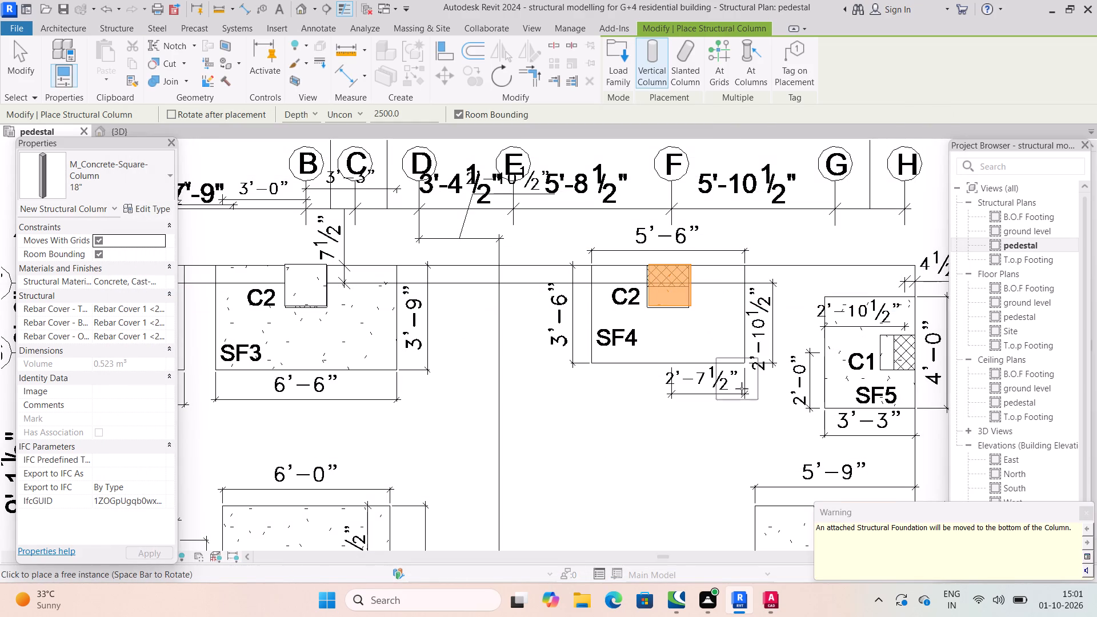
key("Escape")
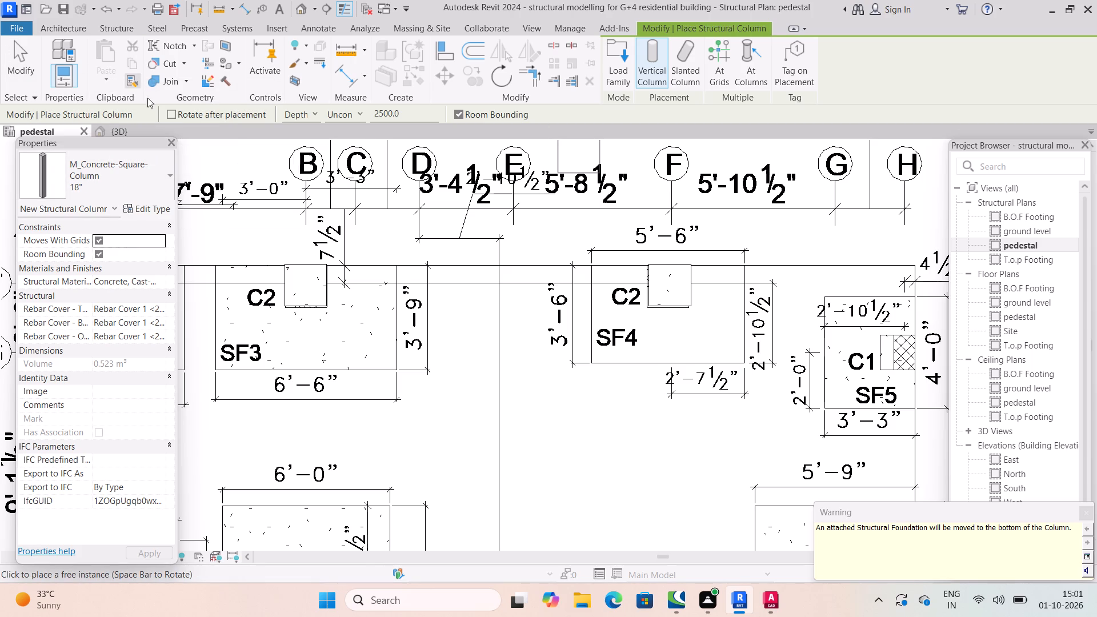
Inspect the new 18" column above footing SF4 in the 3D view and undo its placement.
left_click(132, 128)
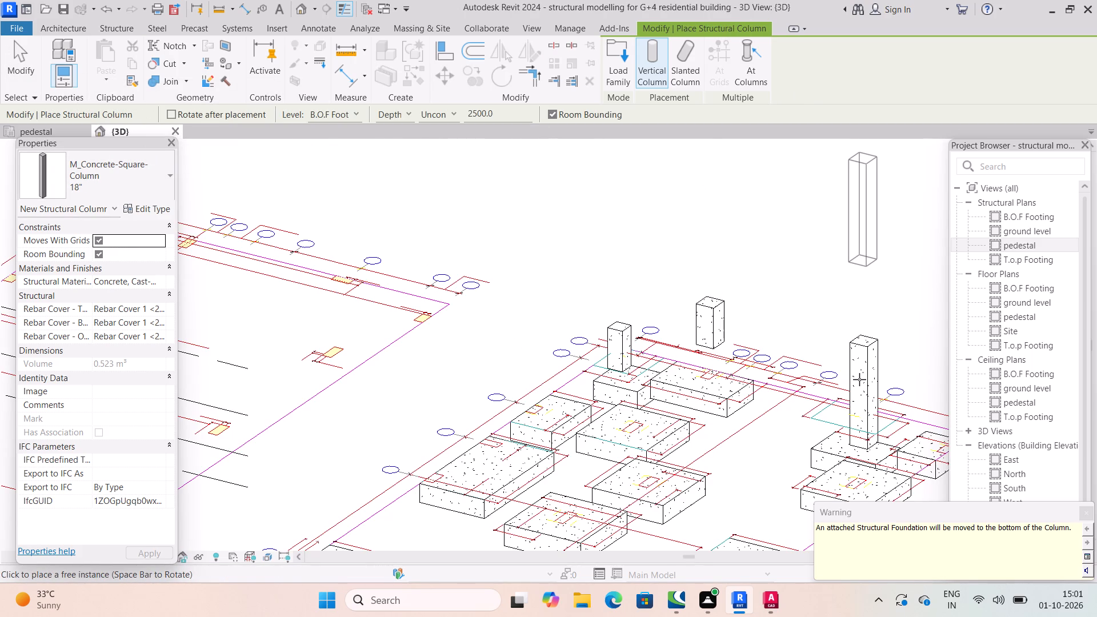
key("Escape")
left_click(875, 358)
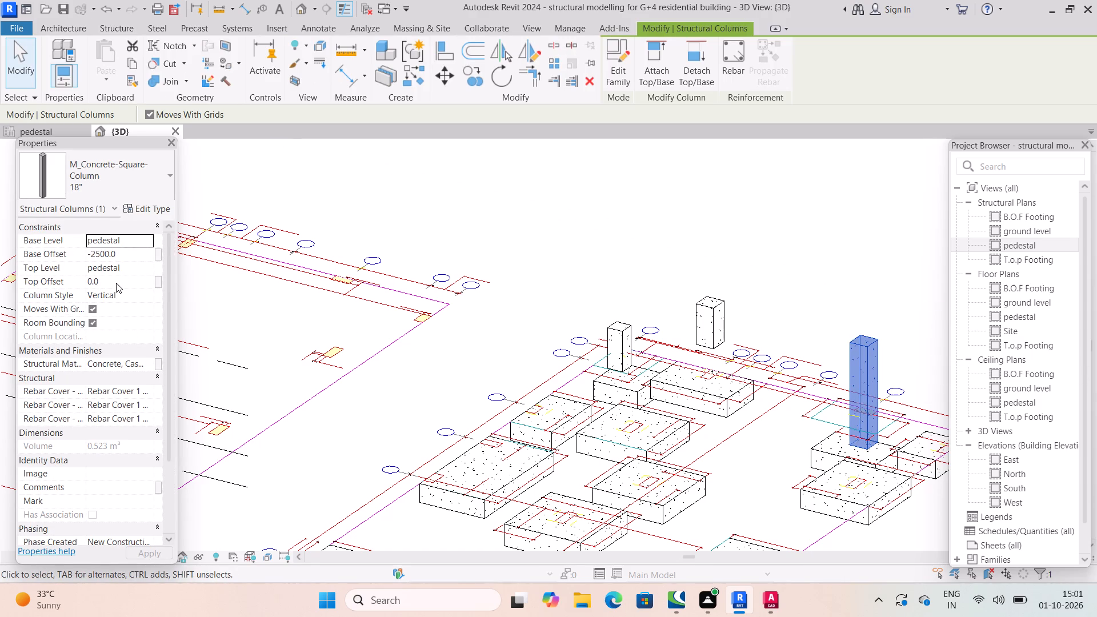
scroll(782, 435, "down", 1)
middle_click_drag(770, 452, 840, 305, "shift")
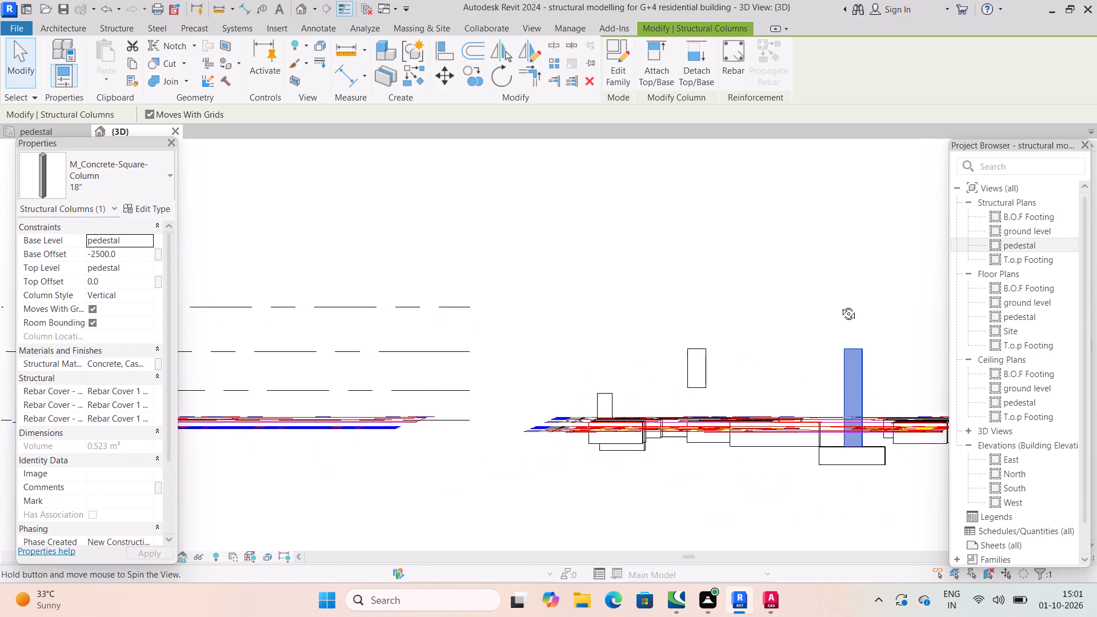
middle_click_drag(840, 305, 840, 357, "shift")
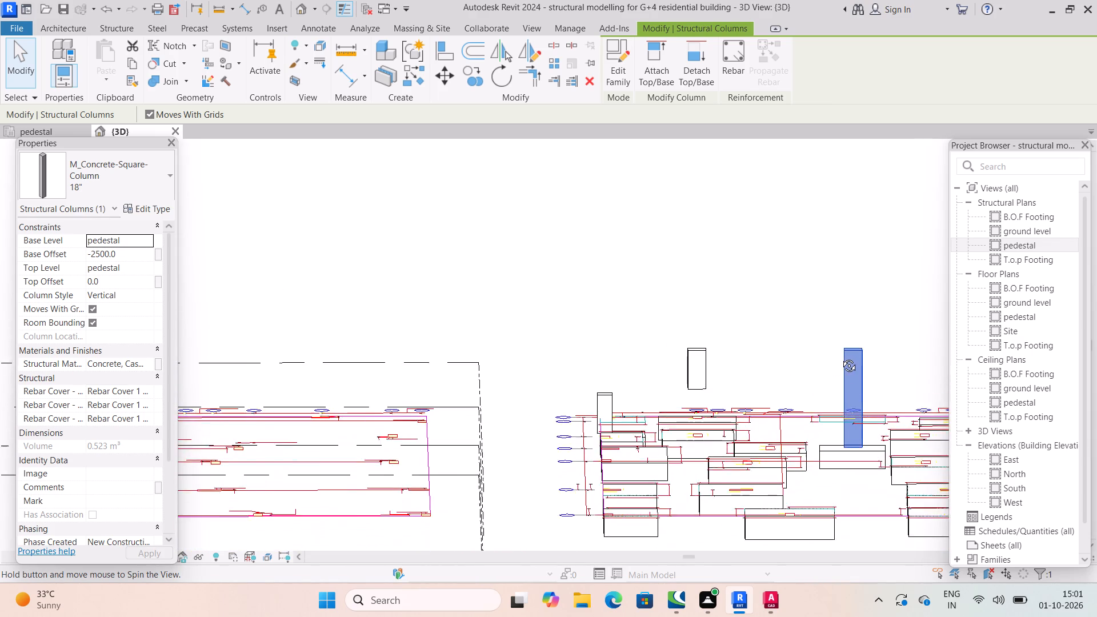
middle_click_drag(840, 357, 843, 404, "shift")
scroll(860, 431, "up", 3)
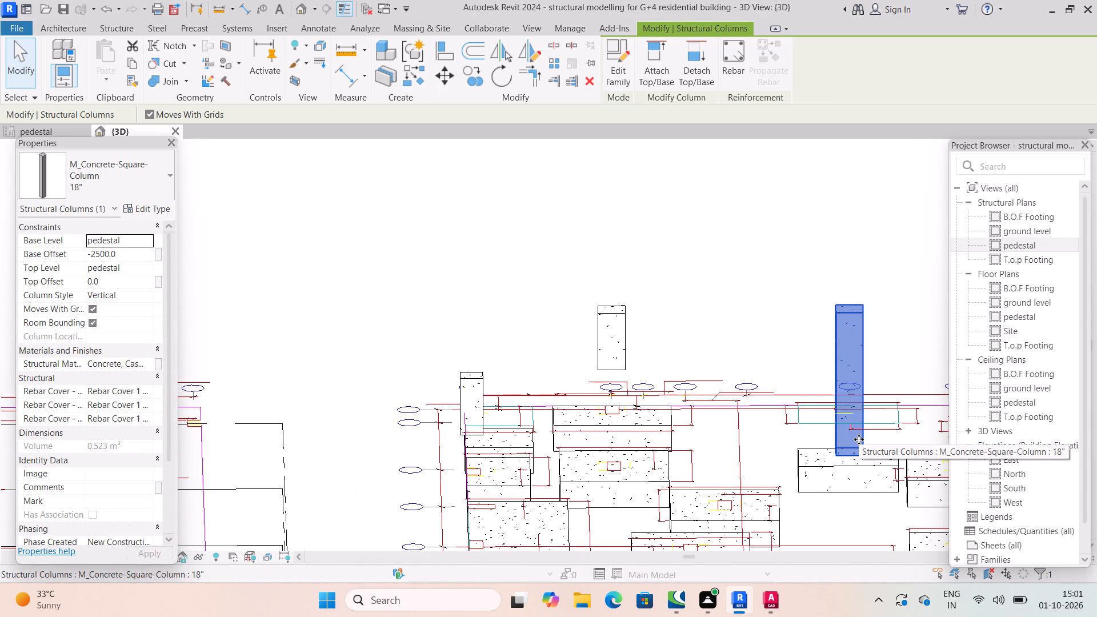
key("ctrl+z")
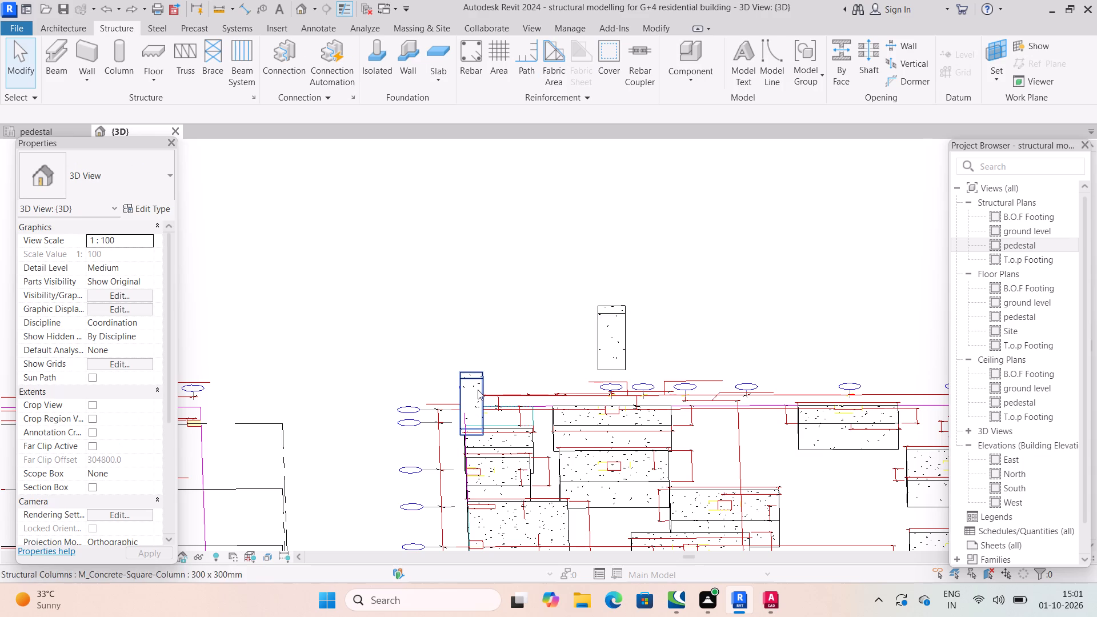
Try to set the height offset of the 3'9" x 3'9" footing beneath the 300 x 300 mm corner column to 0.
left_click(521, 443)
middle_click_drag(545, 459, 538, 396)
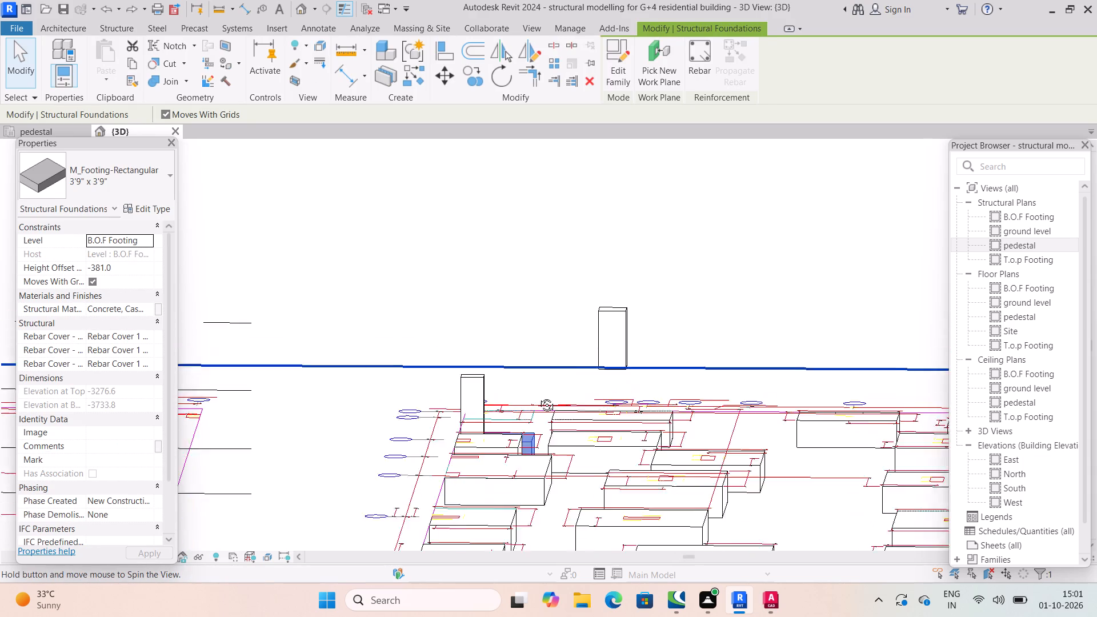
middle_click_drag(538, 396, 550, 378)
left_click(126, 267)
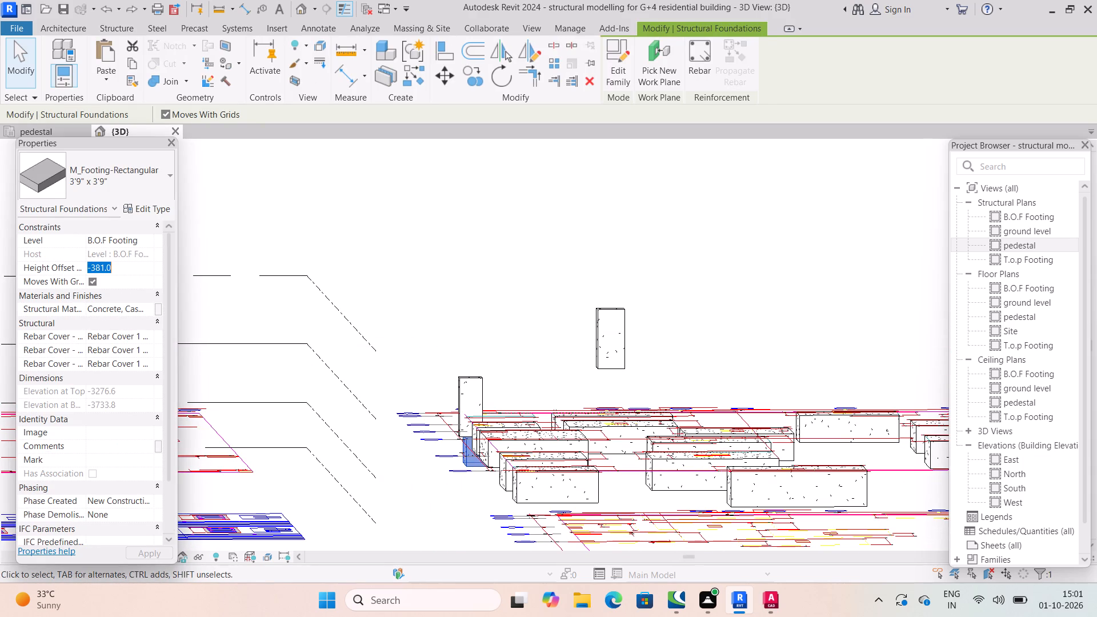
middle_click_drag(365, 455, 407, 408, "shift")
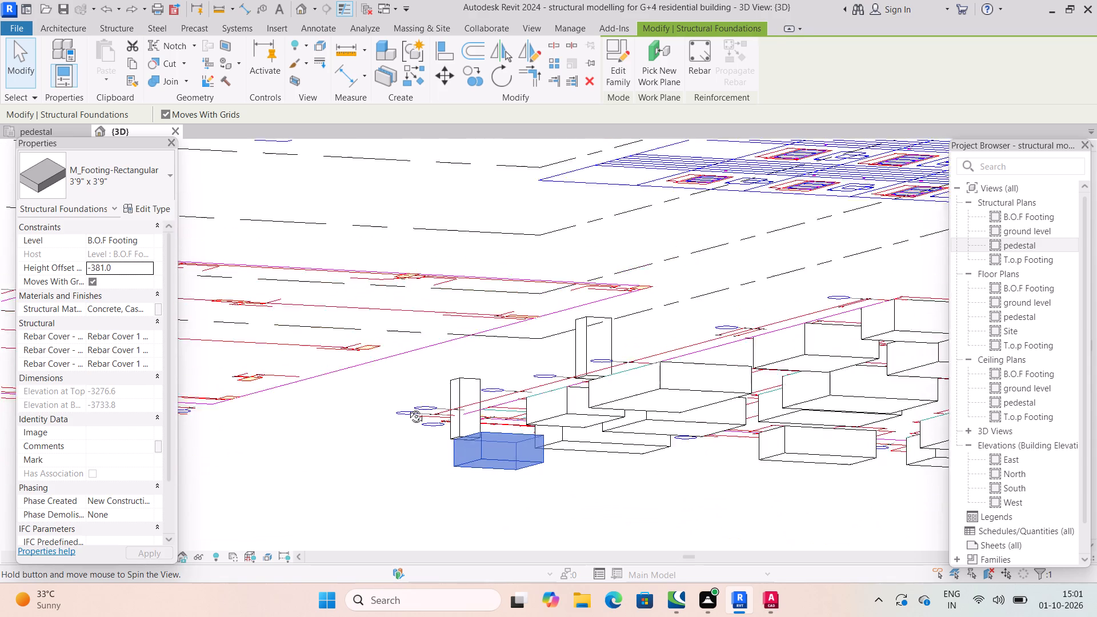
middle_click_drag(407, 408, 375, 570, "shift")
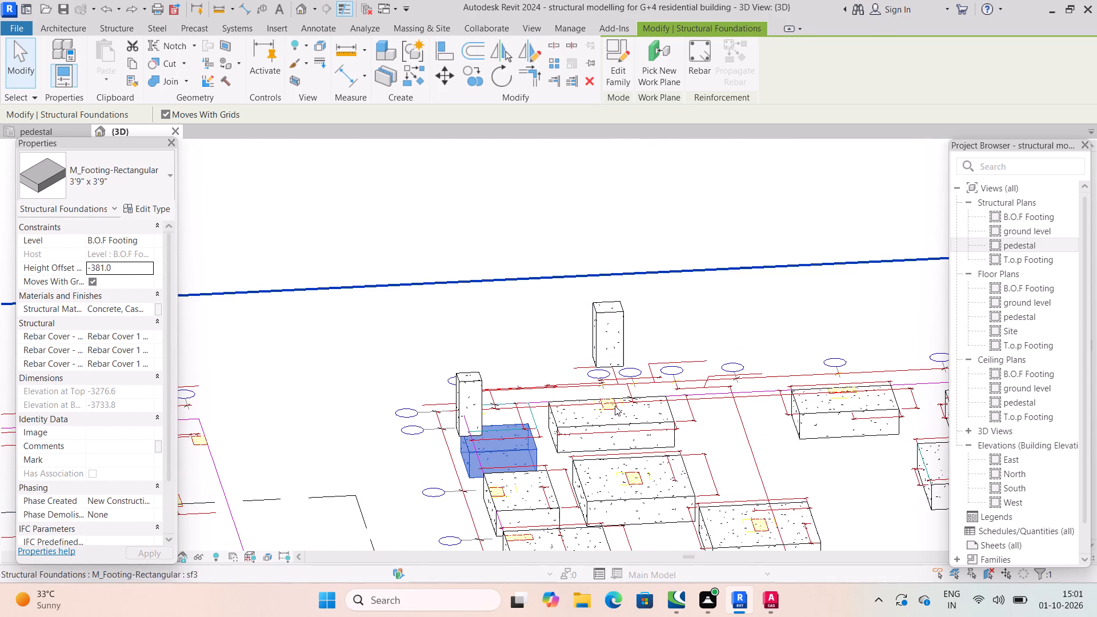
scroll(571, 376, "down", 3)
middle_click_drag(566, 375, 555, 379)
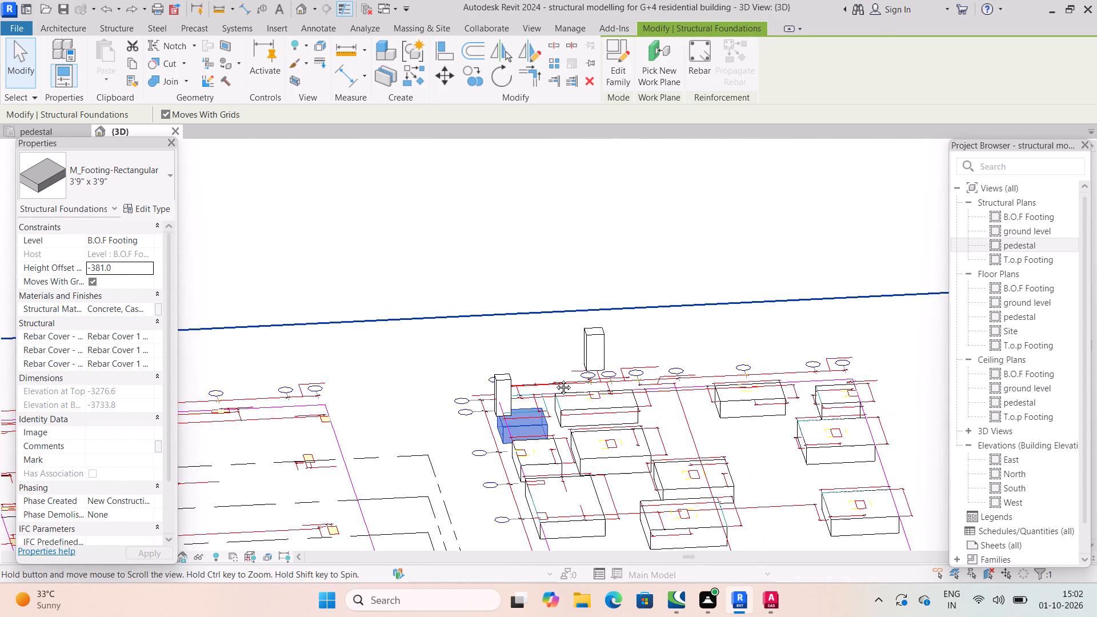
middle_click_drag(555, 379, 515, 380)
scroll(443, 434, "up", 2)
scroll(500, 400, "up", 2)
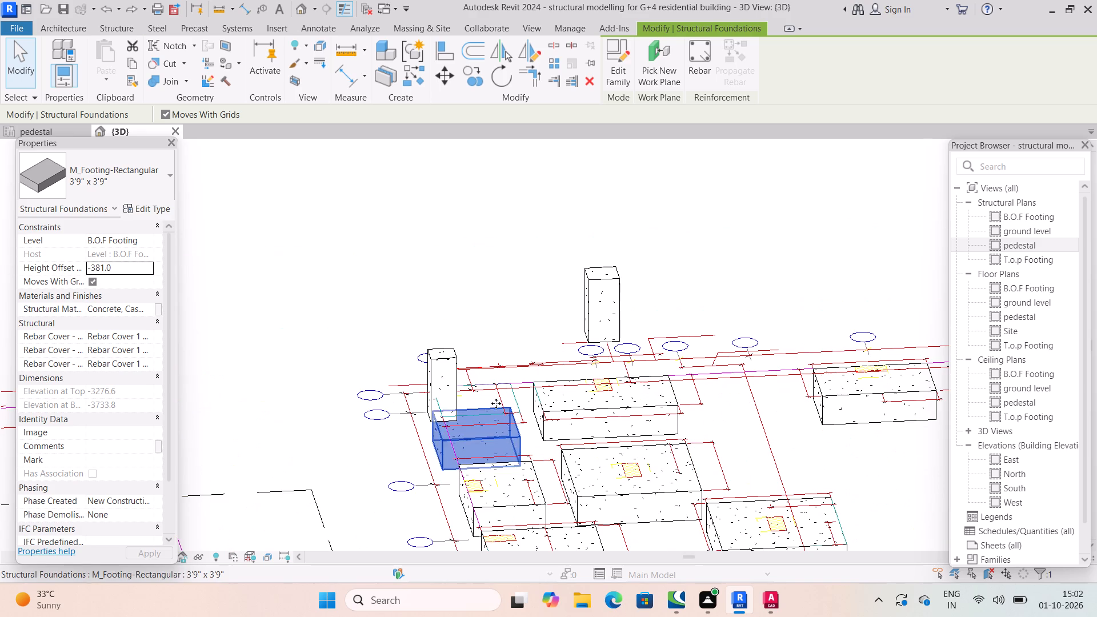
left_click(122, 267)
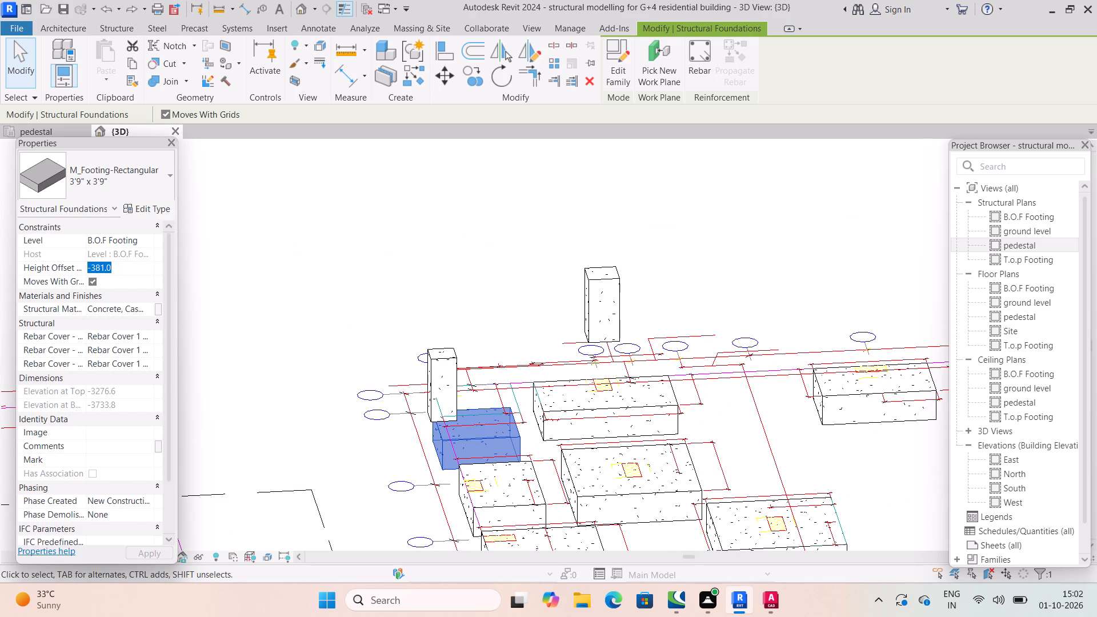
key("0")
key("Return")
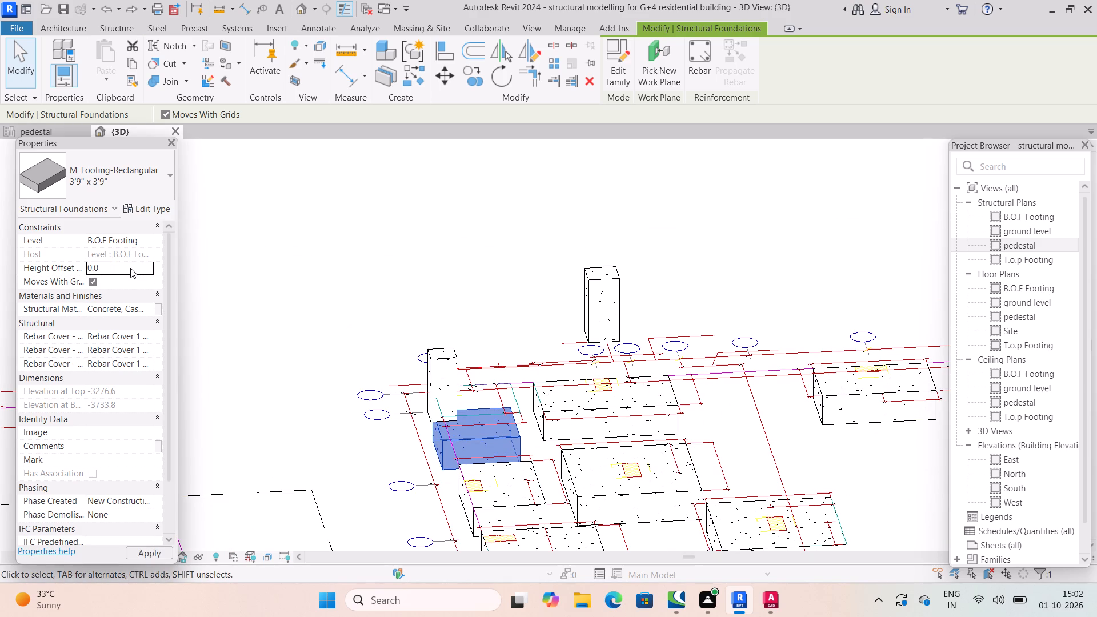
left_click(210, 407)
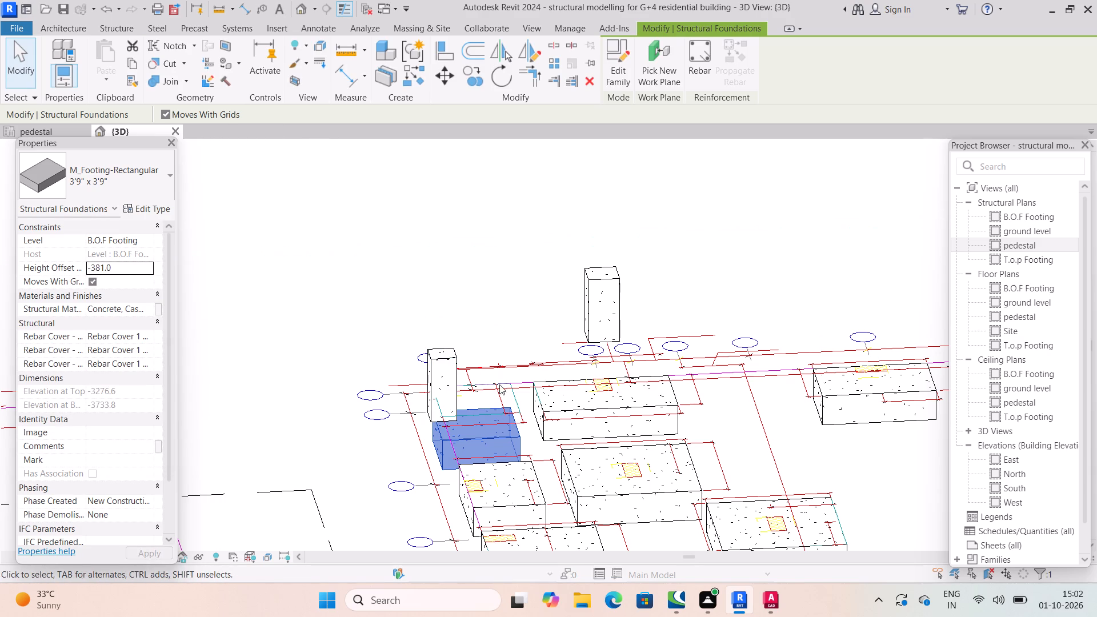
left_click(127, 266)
Open the North elevation and examine how the footings and columns sit against the B.O.F Footing, T.o.p Footing, pedestal and ground levels.
double_click(1008, 473)
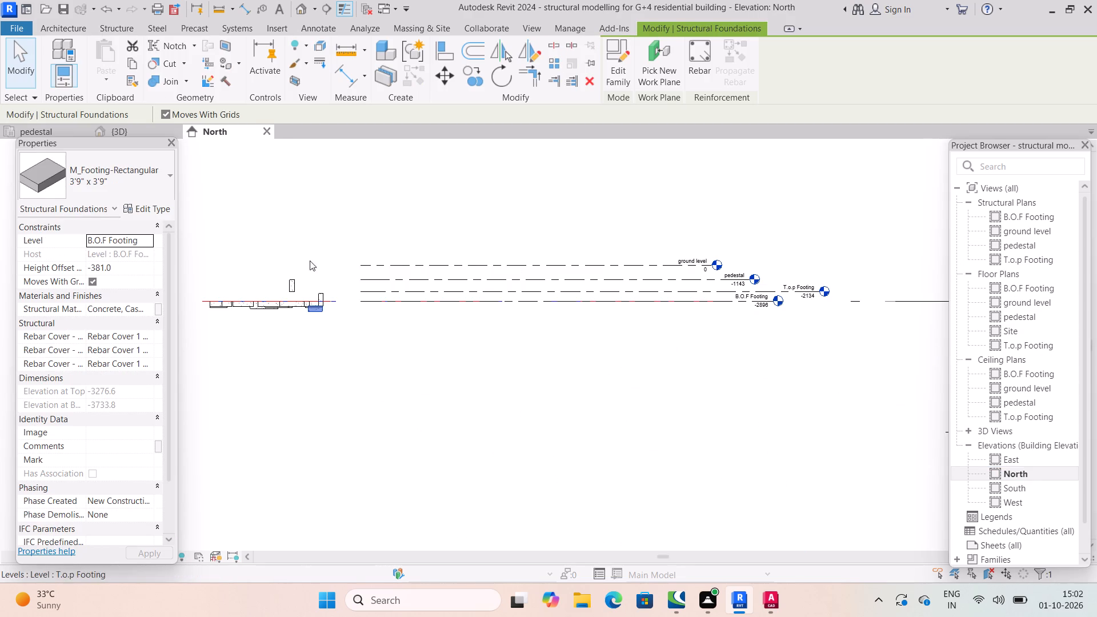
scroll(289, 261, "up", 3)
scroll(331, 328, "up", 3)
middle_click_drag(670, 389, 219, 359)
scroll(662, 390, "down", 1)
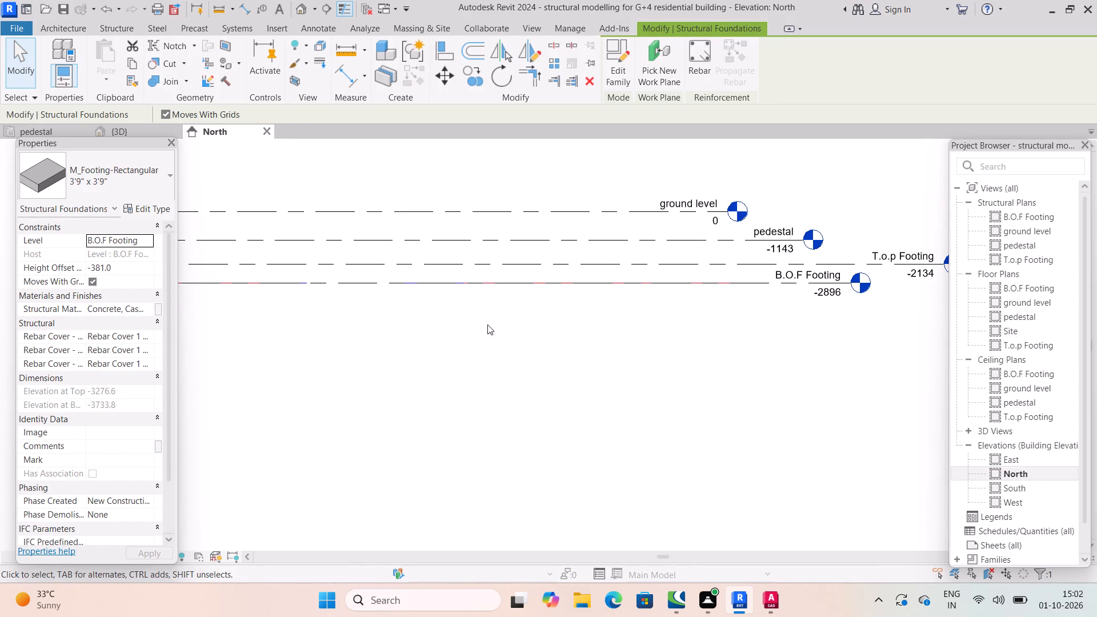
middle_click_drag(417, 326, 858, 309)
scroll(334, 255, "up", 2)
middle_click_drag(585, 303, 496, 358)
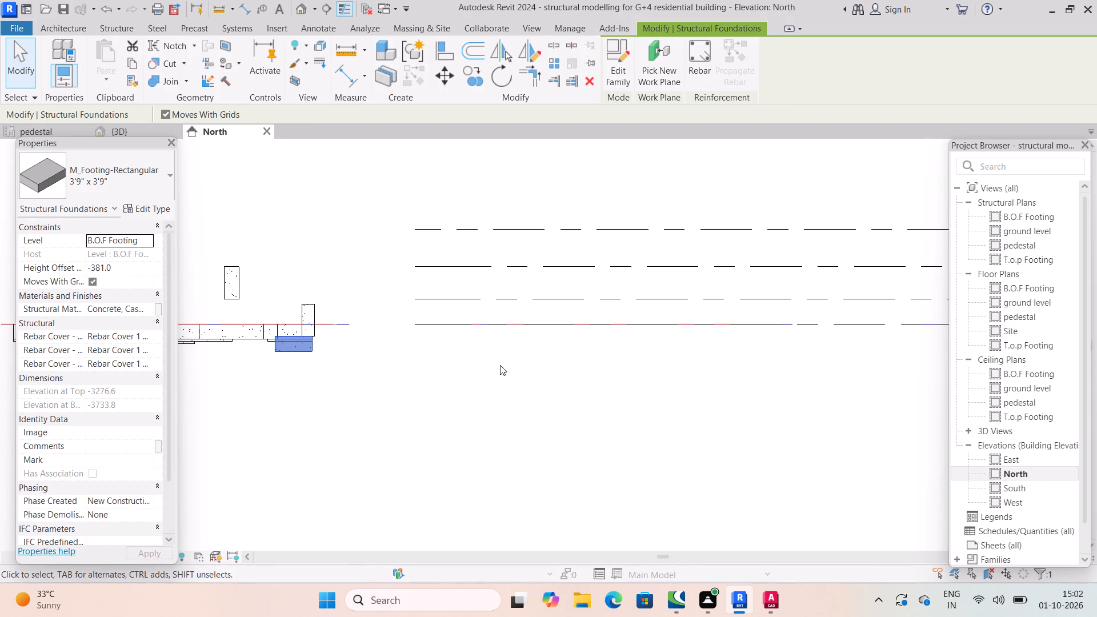
middle_click_drag(272, 324, 527, 395)
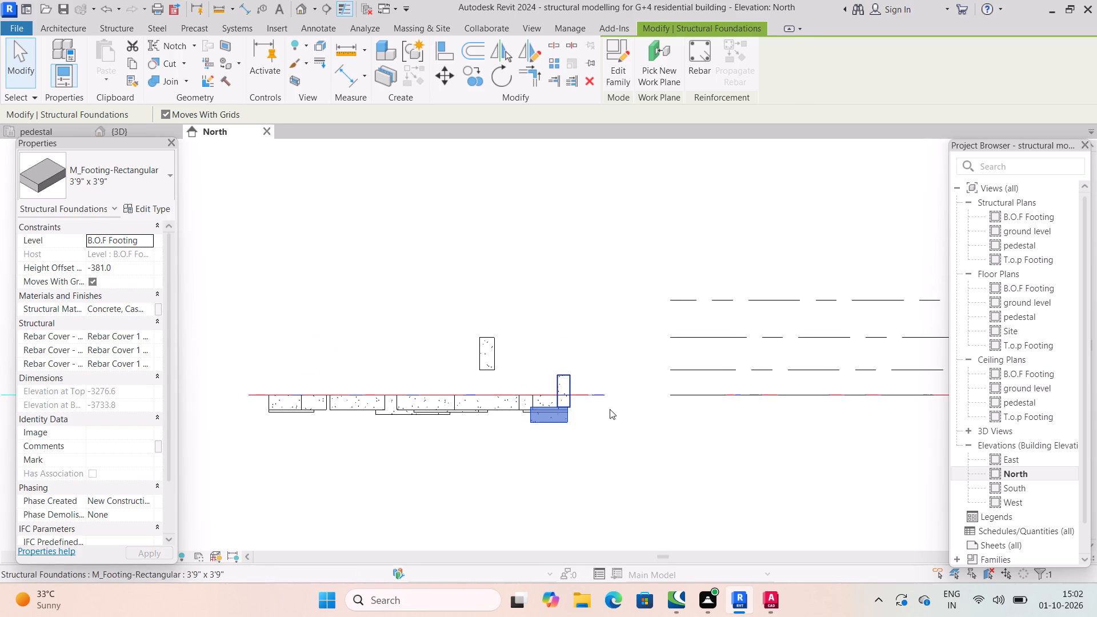
scroll(513, 395, "up", 3)
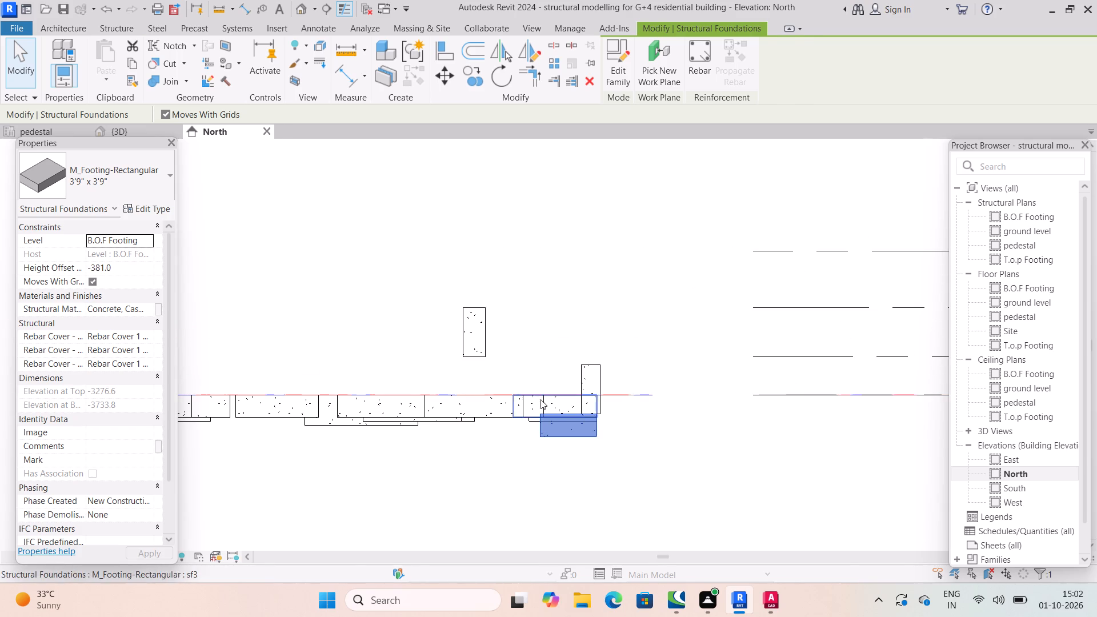
middle_click_drag(680, 430, 155, 402)
scroll(649, 430, "down", 2)
middle_click_drag(760, 383, 359, 387)
scroll(690, 398, "down", 1)
middle_click_drag(786, 413, 493, 426)
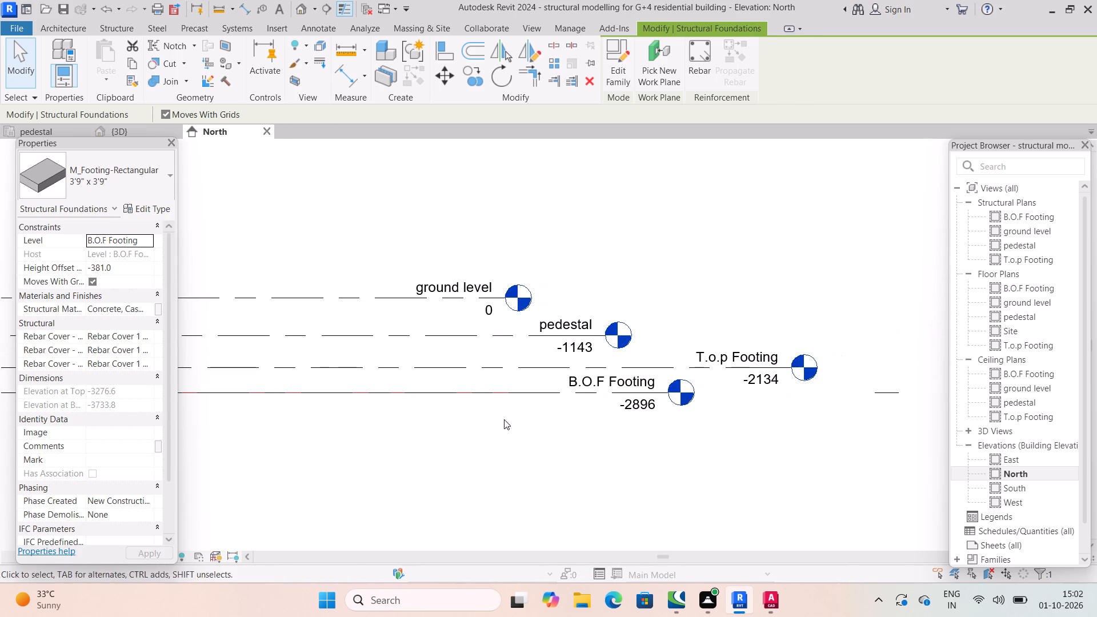
scroll(717, 374, "up", 1)
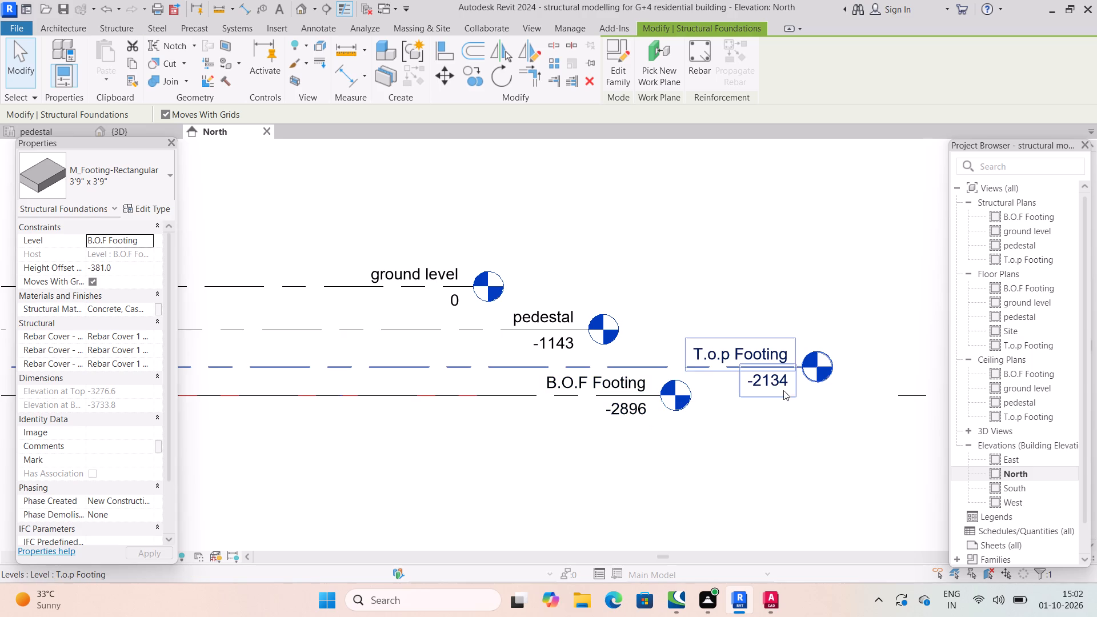
middle_click_drag(582, 391, 886, 320)
scroll(886, 320, "down", 1)
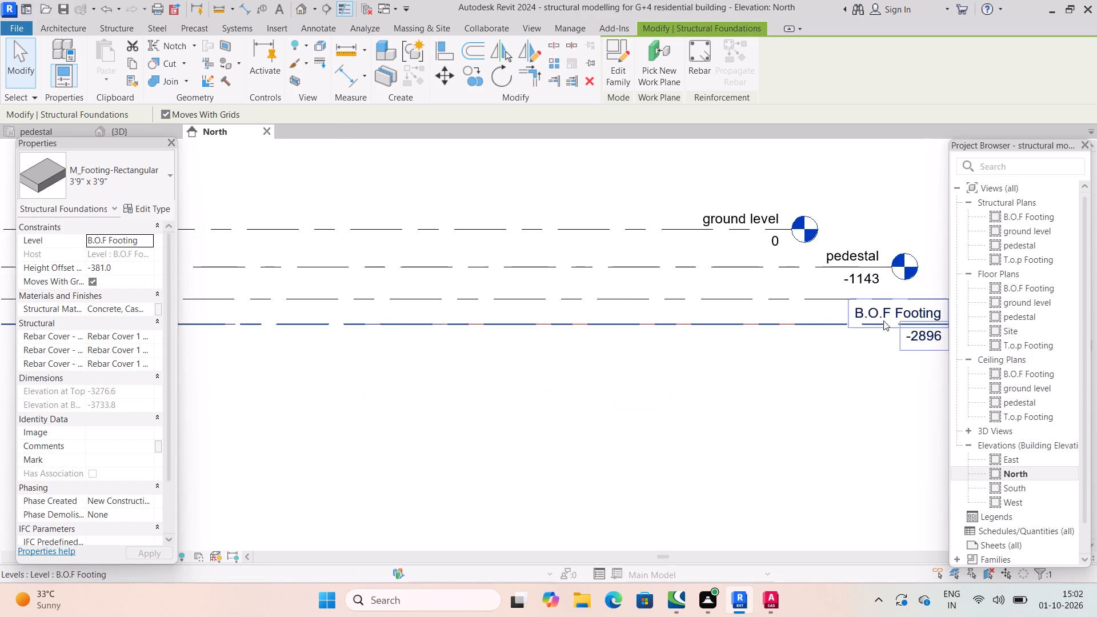
scroll(788, 323, "down", 2)
scroll(677, 323, "down", 3)
middle_click_drag(677, 323, 818, 334)
scroll(384, 344, "up", 2)
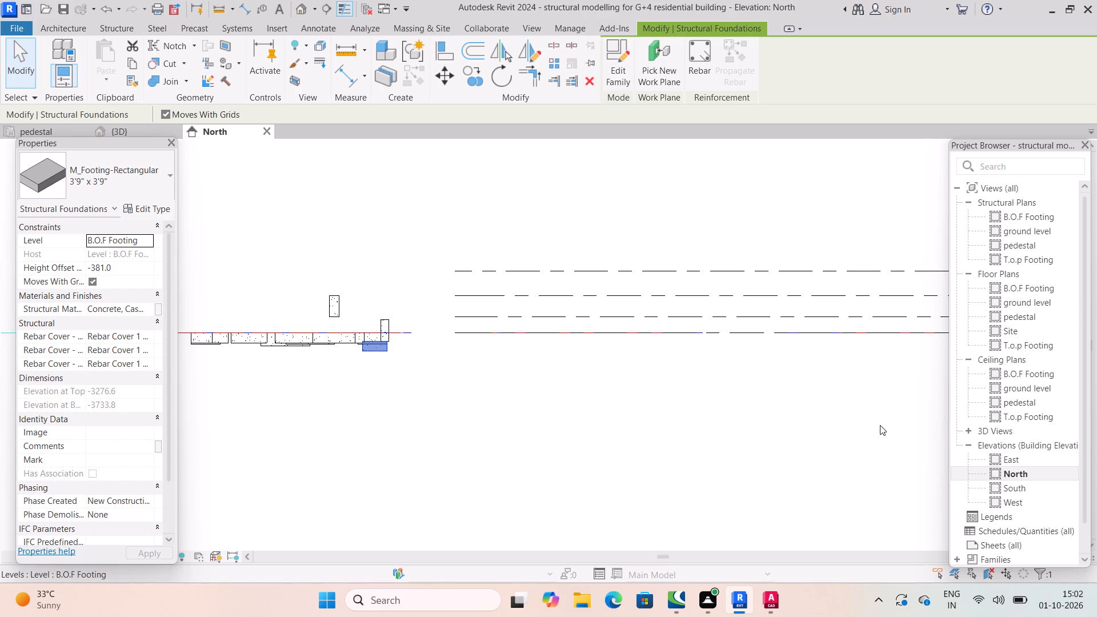
middle_click_drag(879, 425, 594, 443)
scroll(883, 341, "up", 2)
middle_click_drag(865, 344, 697, 371)
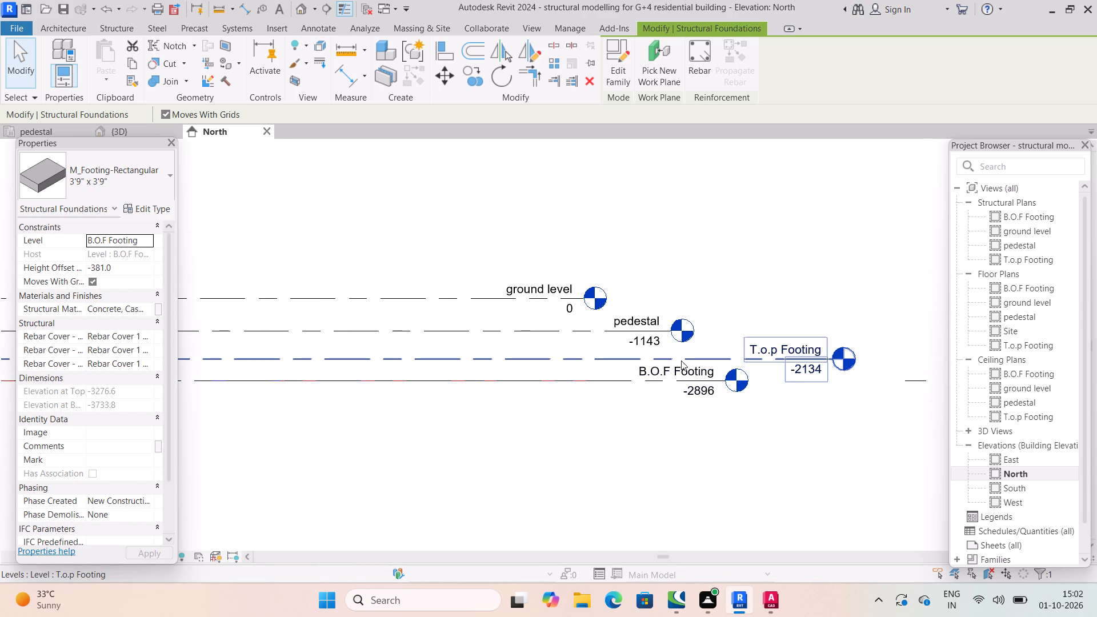
scroll(703, 387, "up", 3)
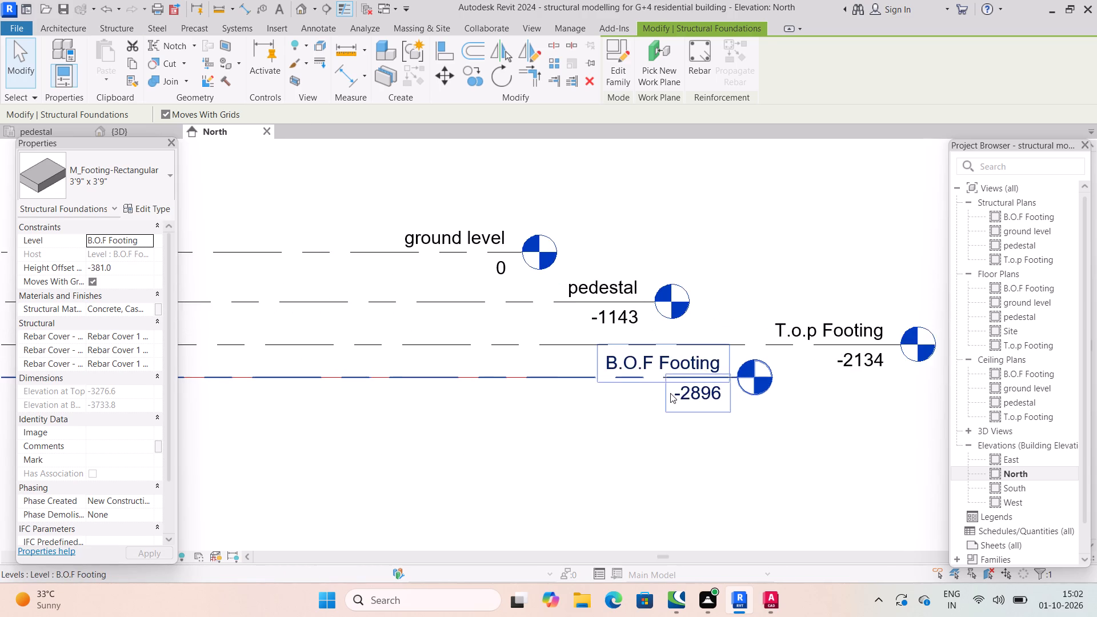
scroll(670, 393, "up", 2)
scroll(661, 373, "down", 7)
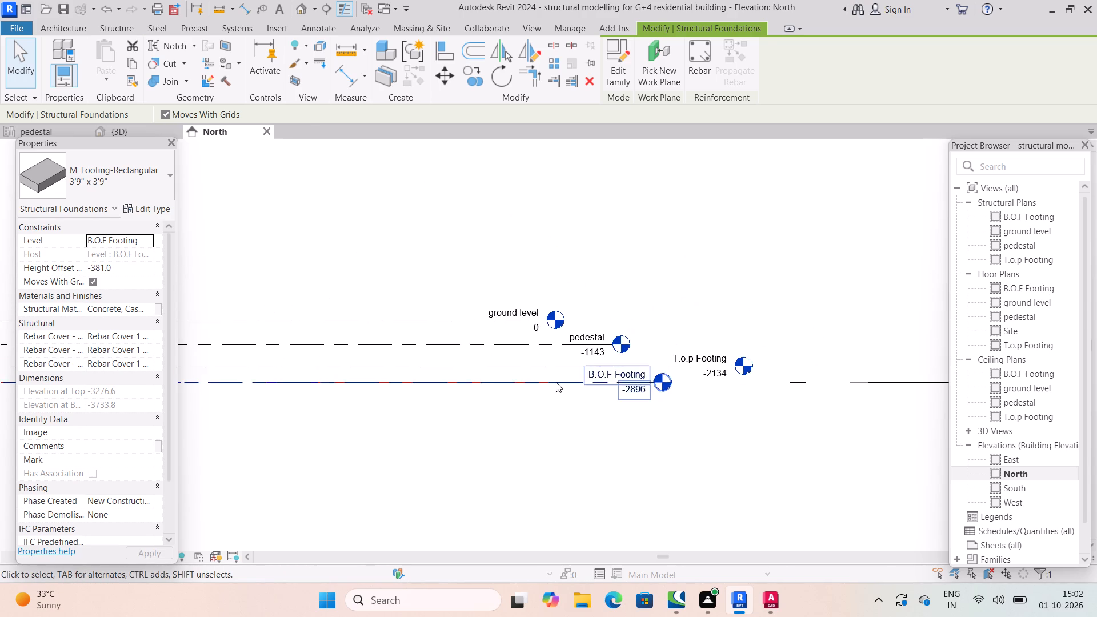
middle_click_drag(435, 387, 830, 374)
scroll(435, 387, "down", 1)
middle_click_drag(728, 407, 540, 423)
scroll(637, 416, "down", 1)
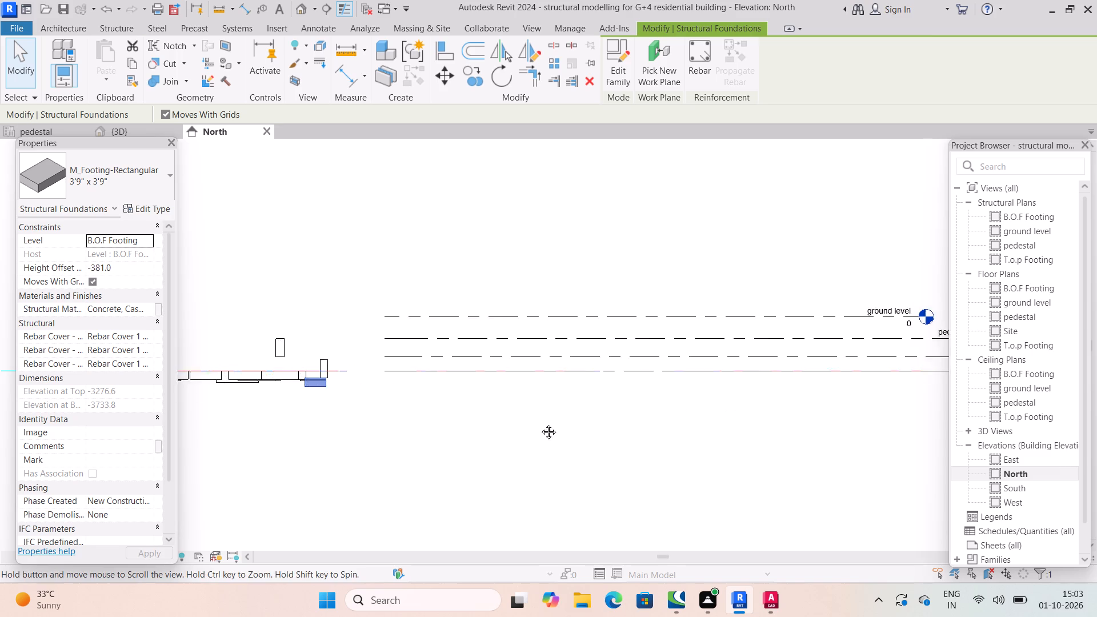
middle_click_drag(540, 423, 502, 417)
scroll(764, 398, "up", 3)
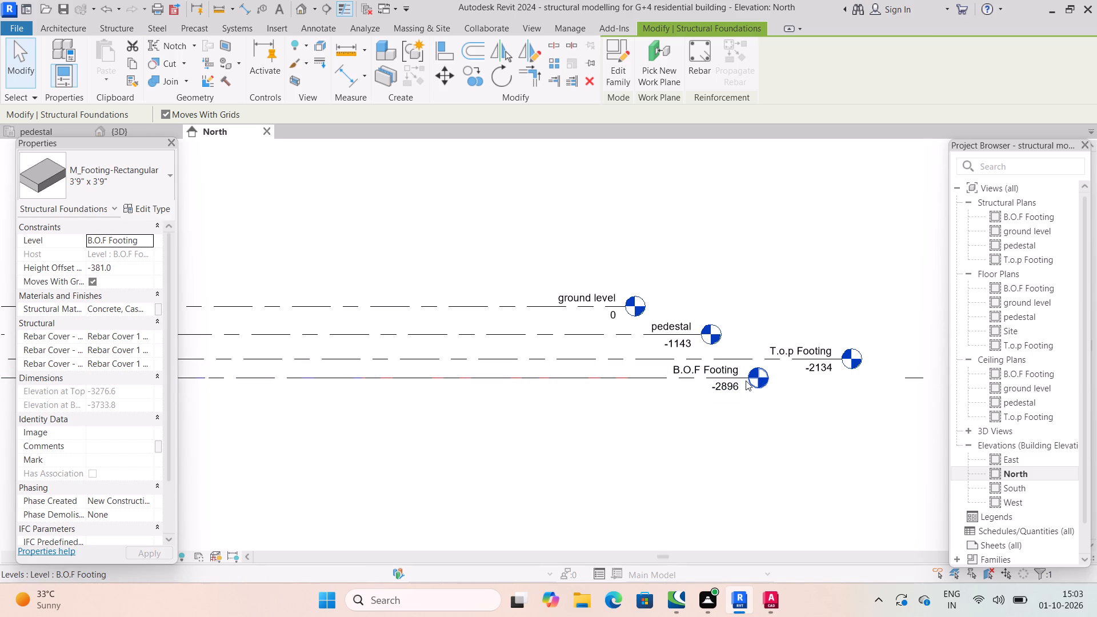
middle_click_drag(492, 425, 1091, 368)
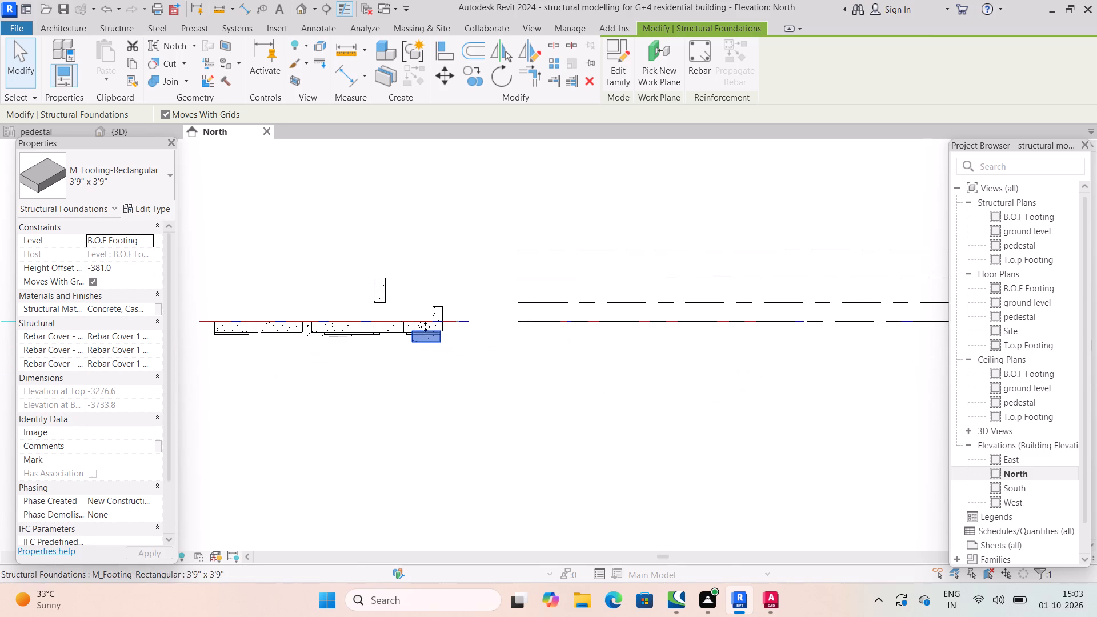
scroll(503, 348, "down", 1)
Try nudging the 300 x 300 mm corner column above the lowered 3'9" x 3'9" footing upward, and delete that column.
left_click(442, 313)
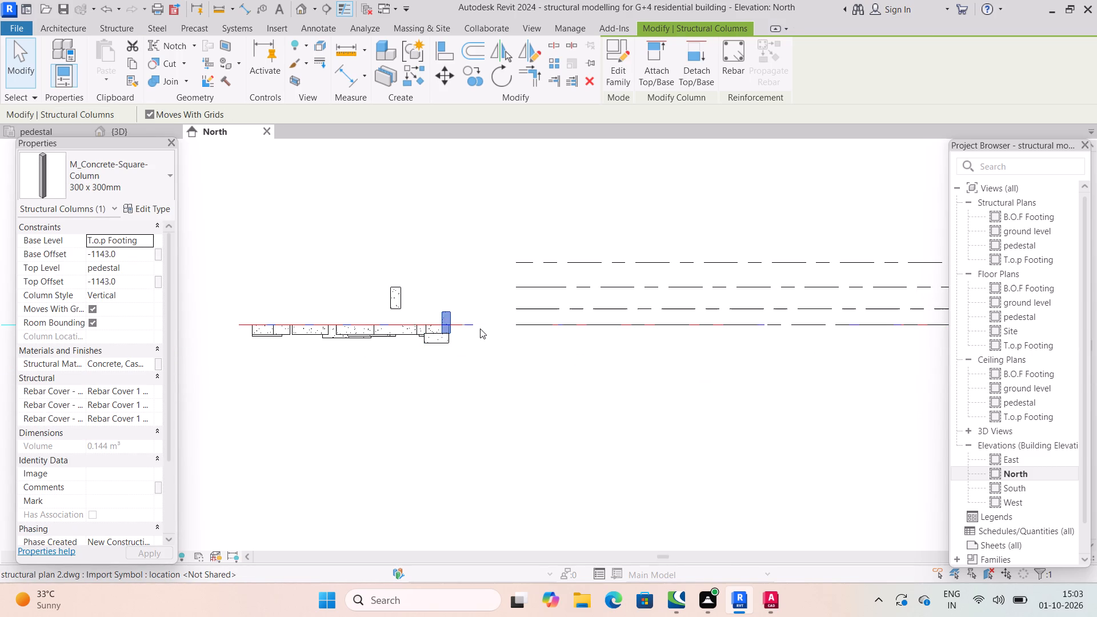
key("Up")
key("Up")
key("Up")
key("Up")
key("Up")
key("Up")
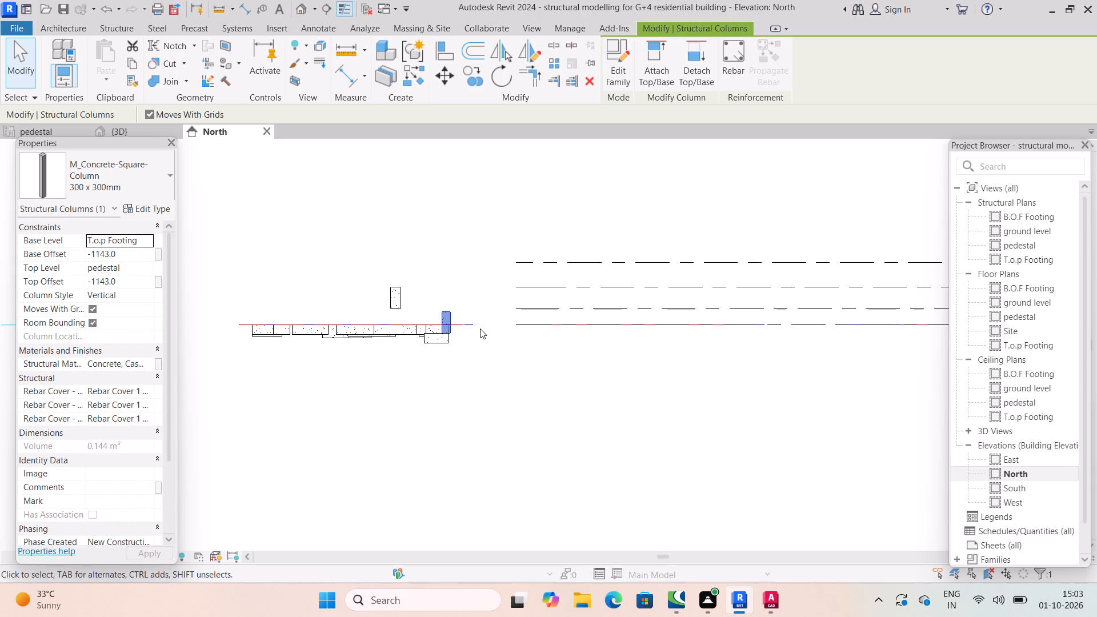
key("Up")
key("Up")
key("Up")
key("Delete")
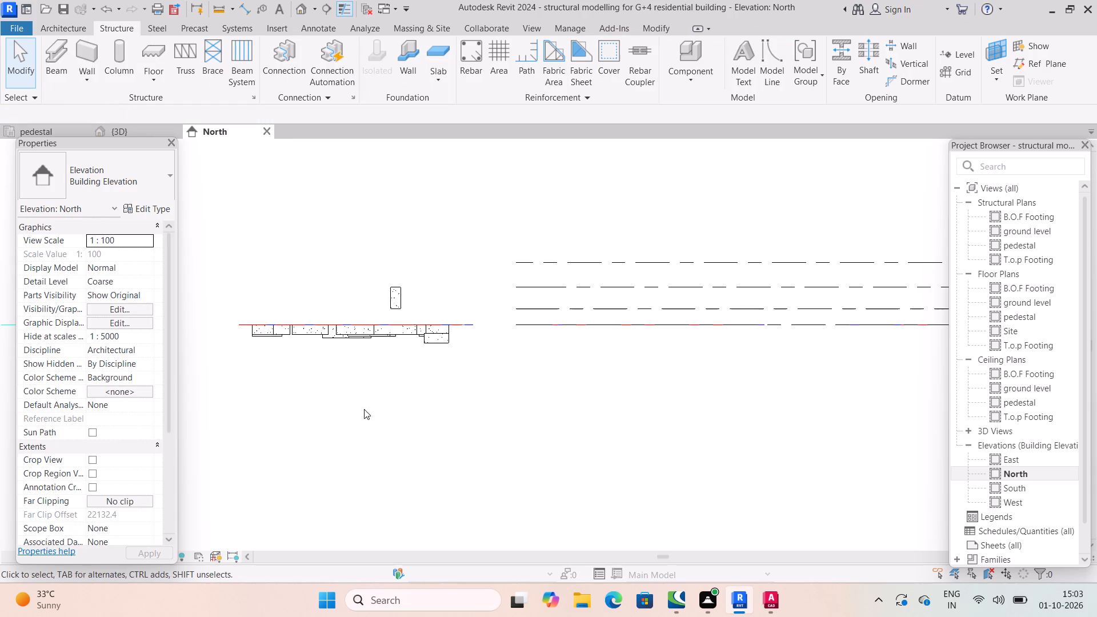
Align the top of the lowered 3'9" x 3'9" footing with the top of the sf 4 footing in elevation, and return to the 3D view.
scroll(437, 336, "up", 2)
left_click(448, 334)
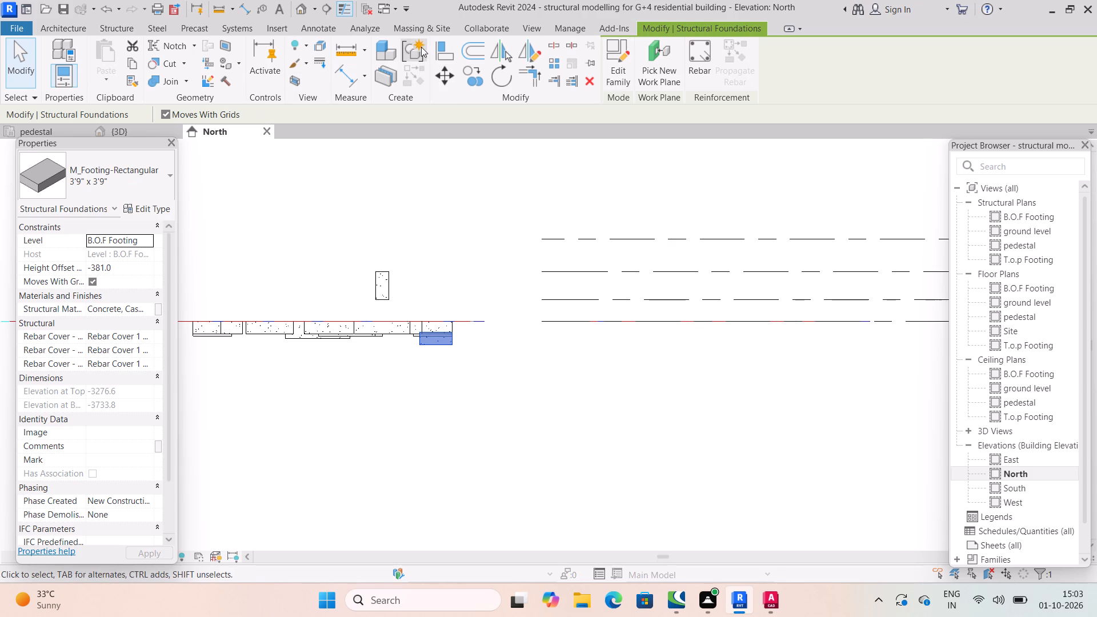
left_click(443, 42)
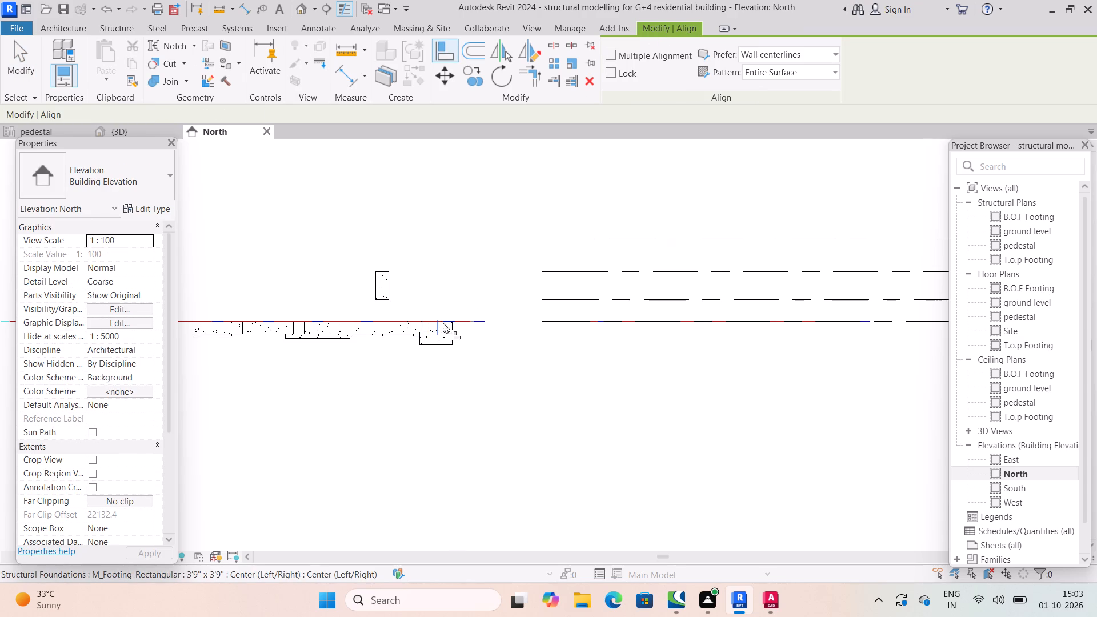
scroll(426, 318, "up", 8)
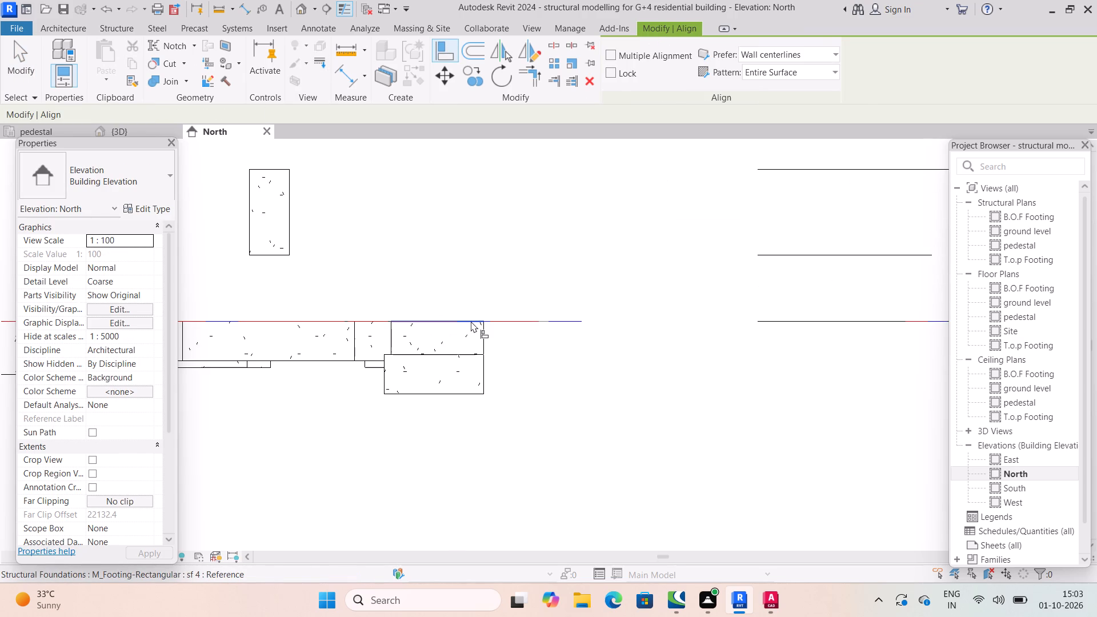
left_click(471, 321)
left_click(469, 355)
scroll(512, 338, "down", 3)
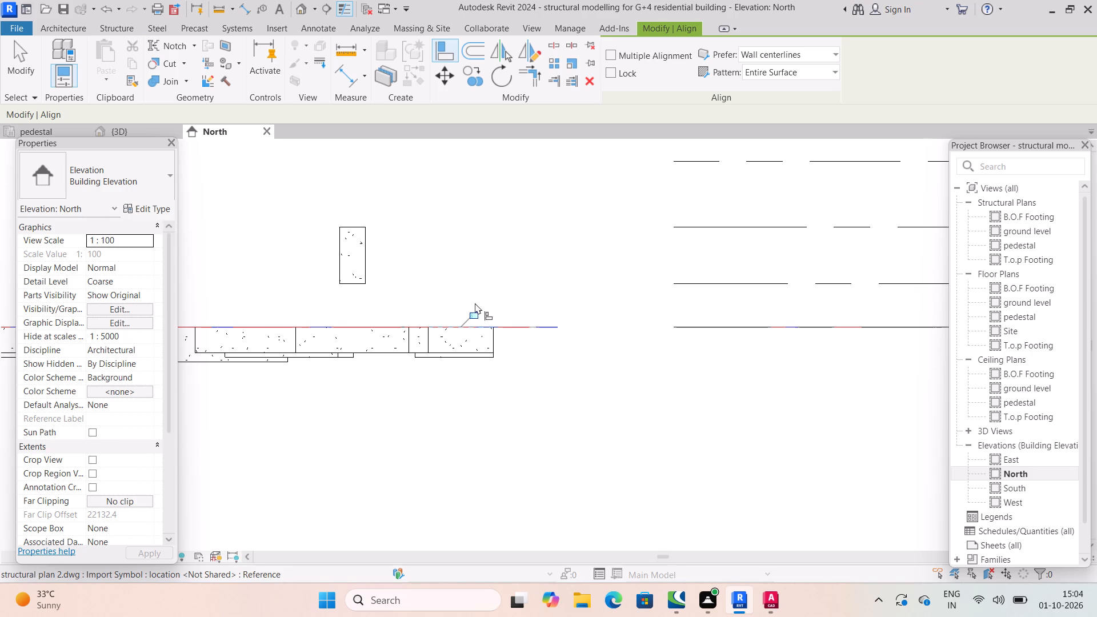
scroll(818, 406, "down", 3)
scroll(773, 379, "down", 1)
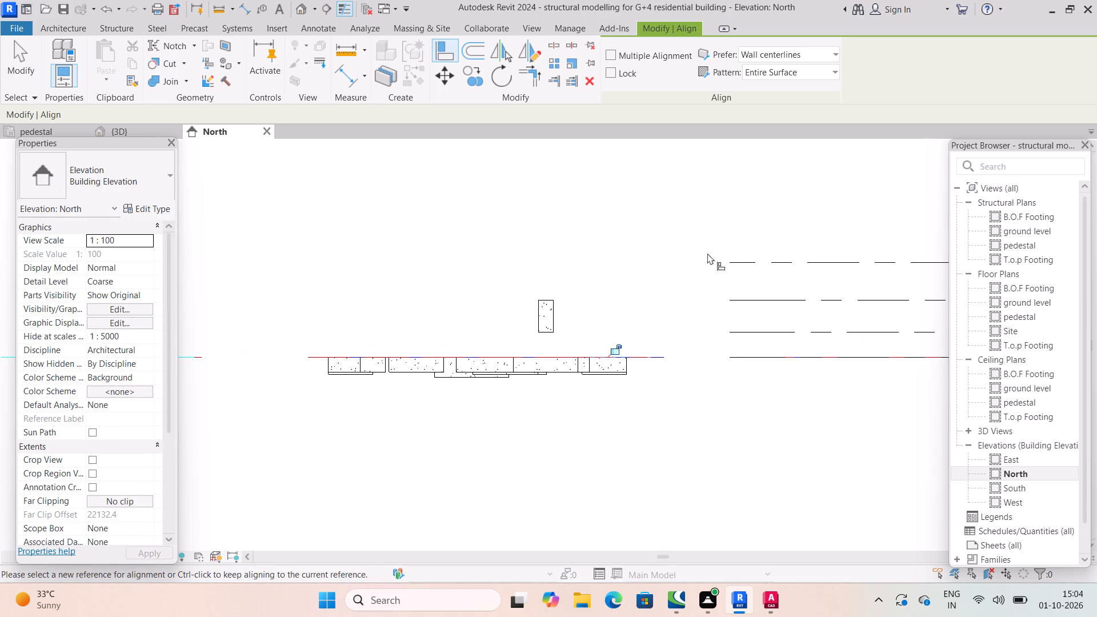
left_click(123, 131)
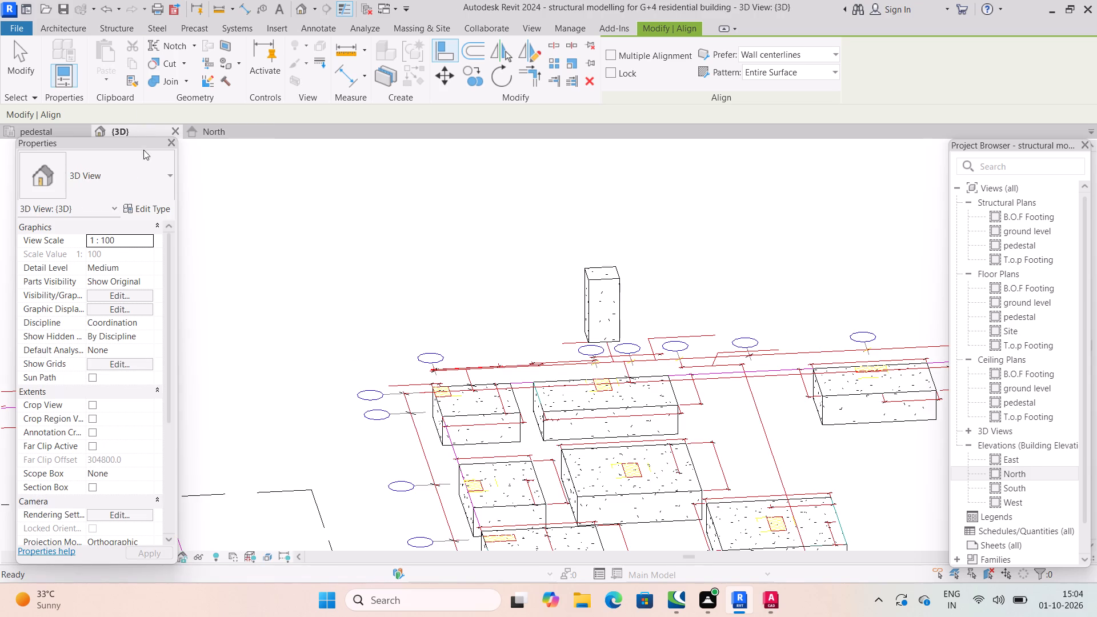
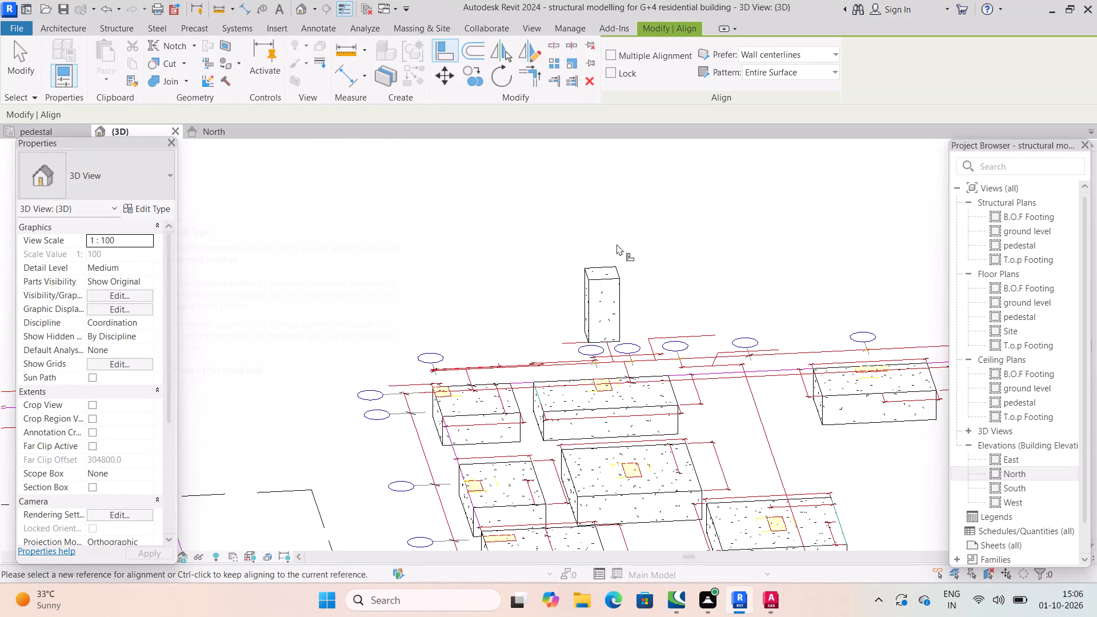
Inspect the footings and the remaining raised column from several angles in the 3D view.
scroll(619, 296, "down", 3)
middle_click_drag(733, 342, 629, 318, "shift")
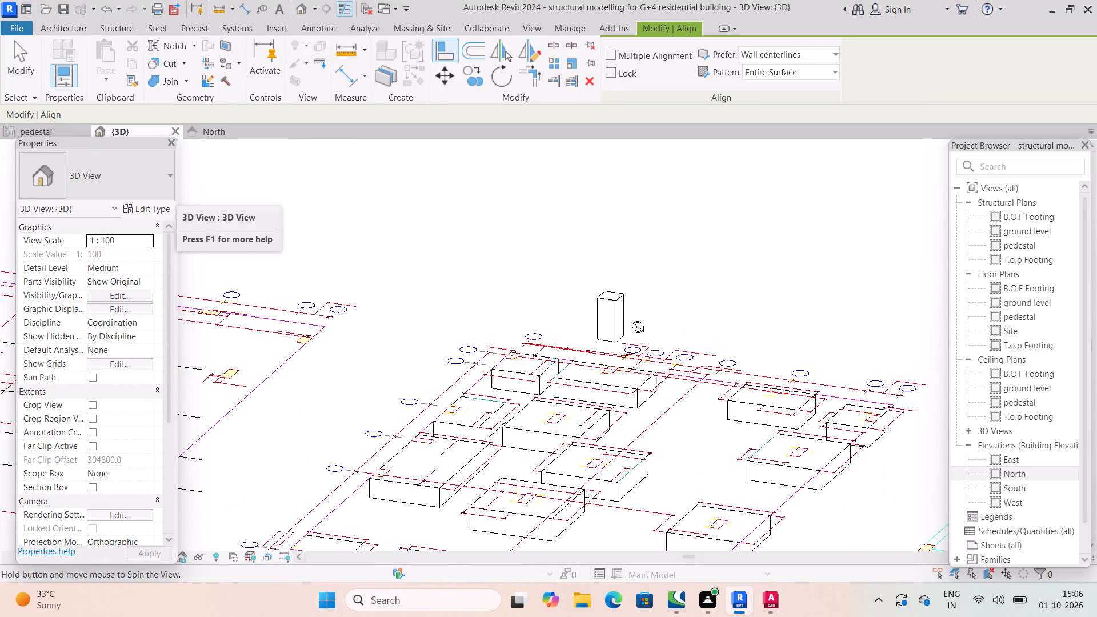
middle_click_drag(629, 318, 720, 254, "shift")
middle_click_drag(771, 374, 768, 327, "shift")
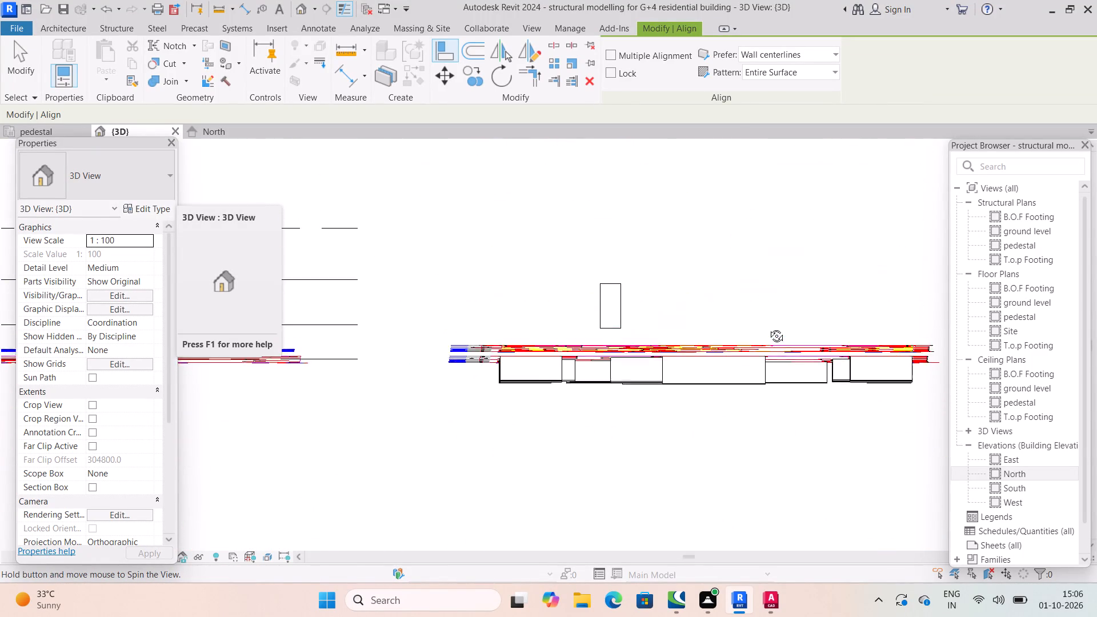
middle_click_drag(768, 327, 780, 402, "shift")
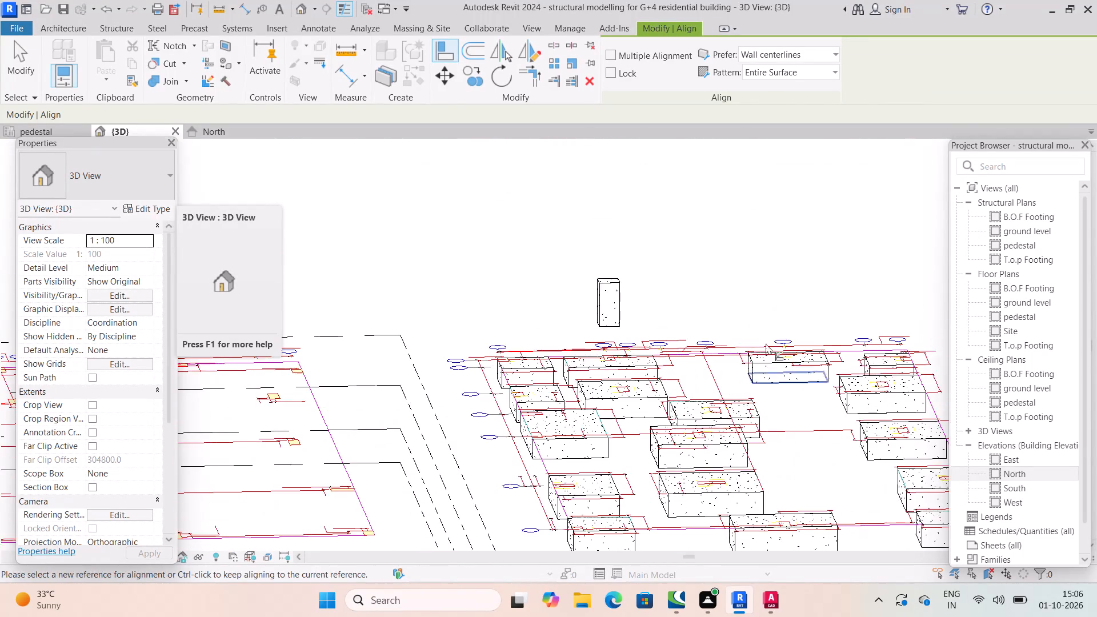
scroll(722, 318, "down", 3)
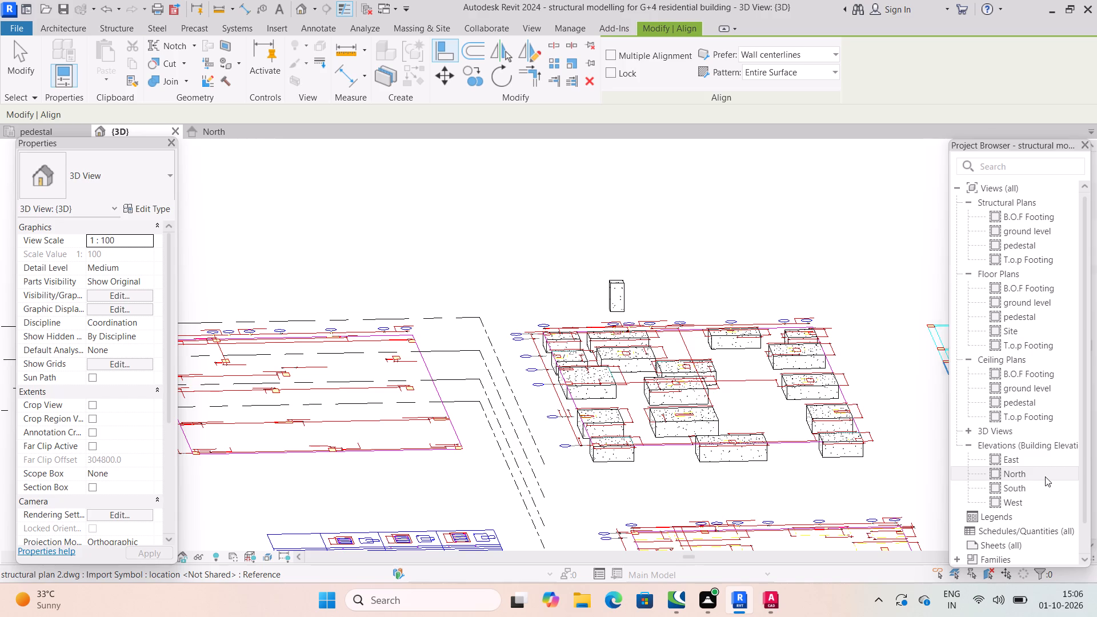
Open the North elevation, examine the B.O.F Footing, T.o.p Footing, pedestal and ground level lines, and select the T.o.p Footing level.
double_click(1045, 476)
middle_click_drag(668, 312, 413, 294)
scroll(507, 305, "down", 1)
scroll(762, 346, "down", 3)
middle_click_drag(672, 367, 440, 398)
scroll(444, 395, "down", 1)
scroll(859, 386, "up", 3)
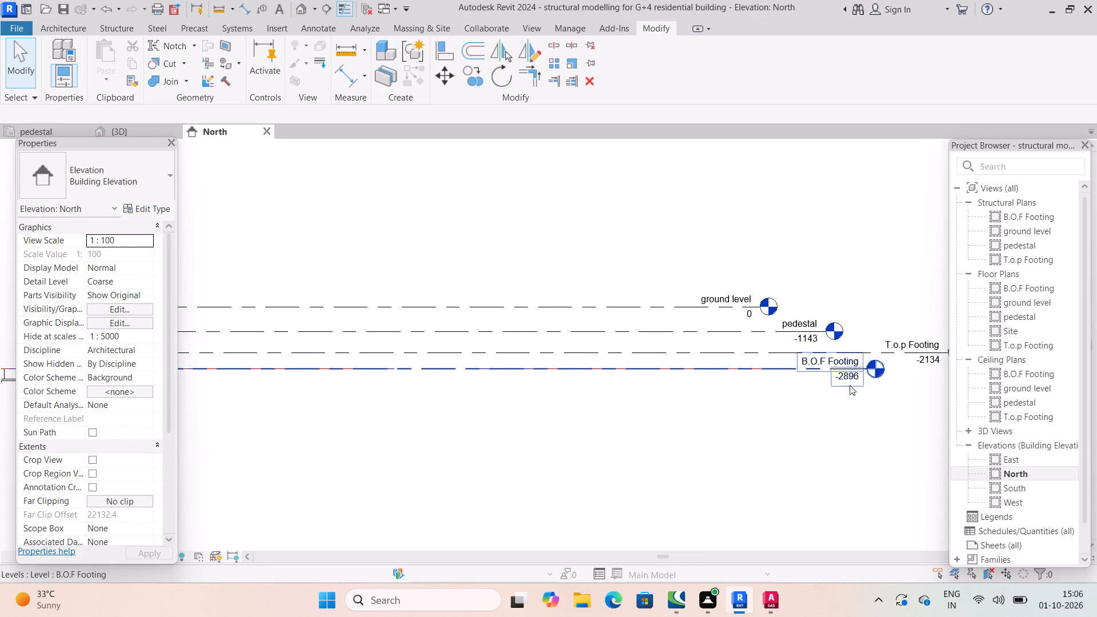
middle_click_drag(672, 374, 788, 354)
scroll(703, 373, "down", 3)
scroll(822, 358, "up", 1)
middle_click_drag(647, 359, 603, 366)
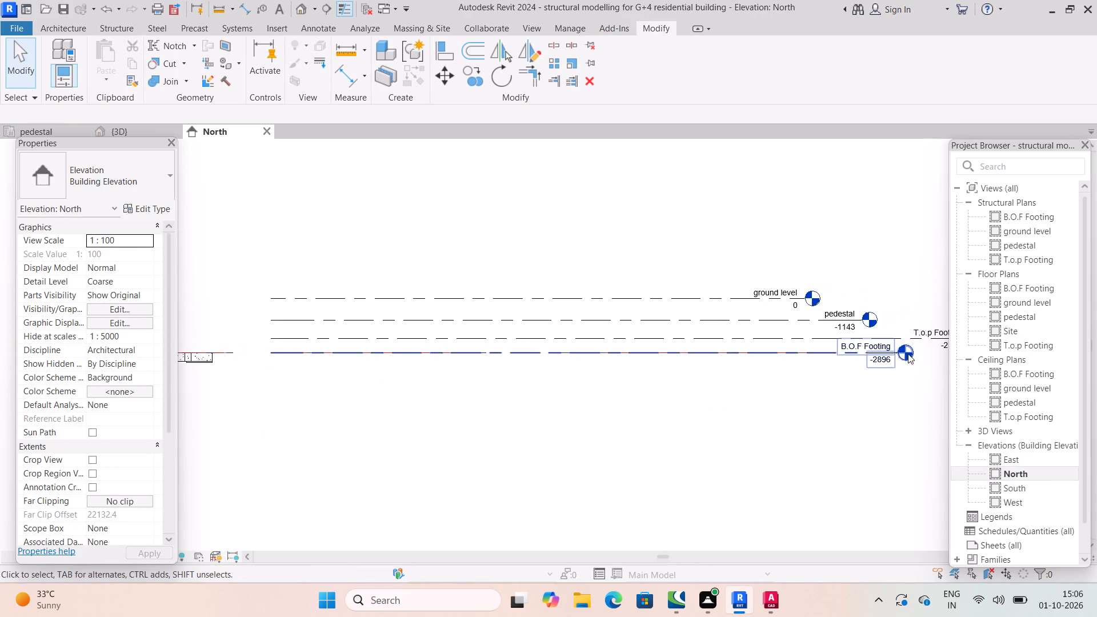
scroll(908, 354, "up", 3)
scroll(858, 380, "up", 2)
middle_click_drag(861, 379, 612, 335)
scroll(836, 377, "down", 2)
scroll(734, 282, "up", 3)
middle_click_drag(569, 344, 726, 360)
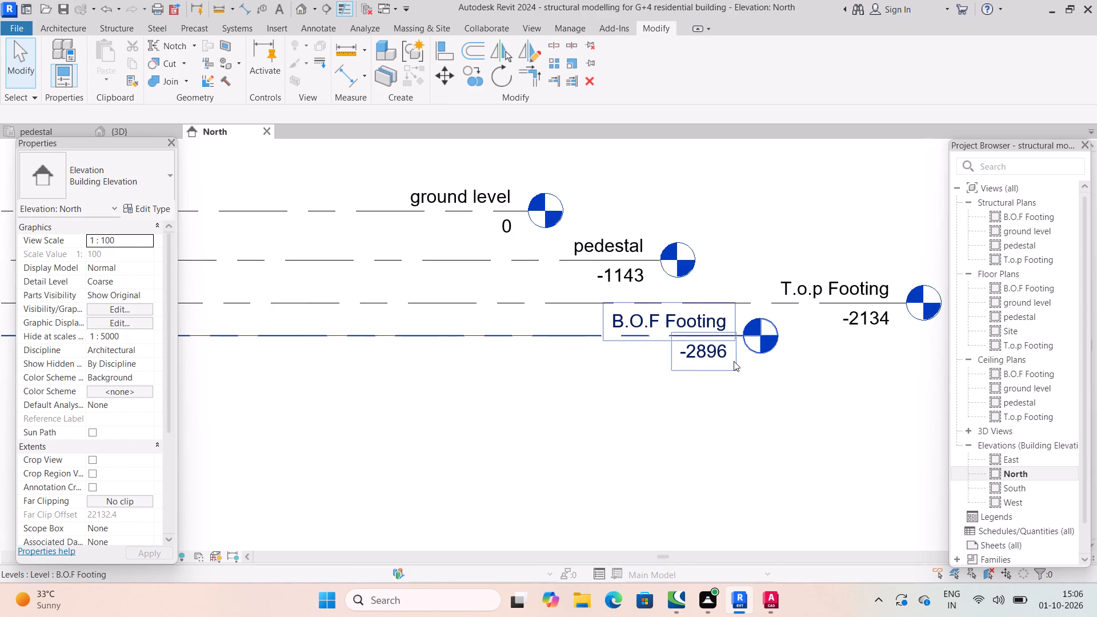
middle_click_drag(586, 363, 692, 391)
scroll(692, 391, "down", 1)
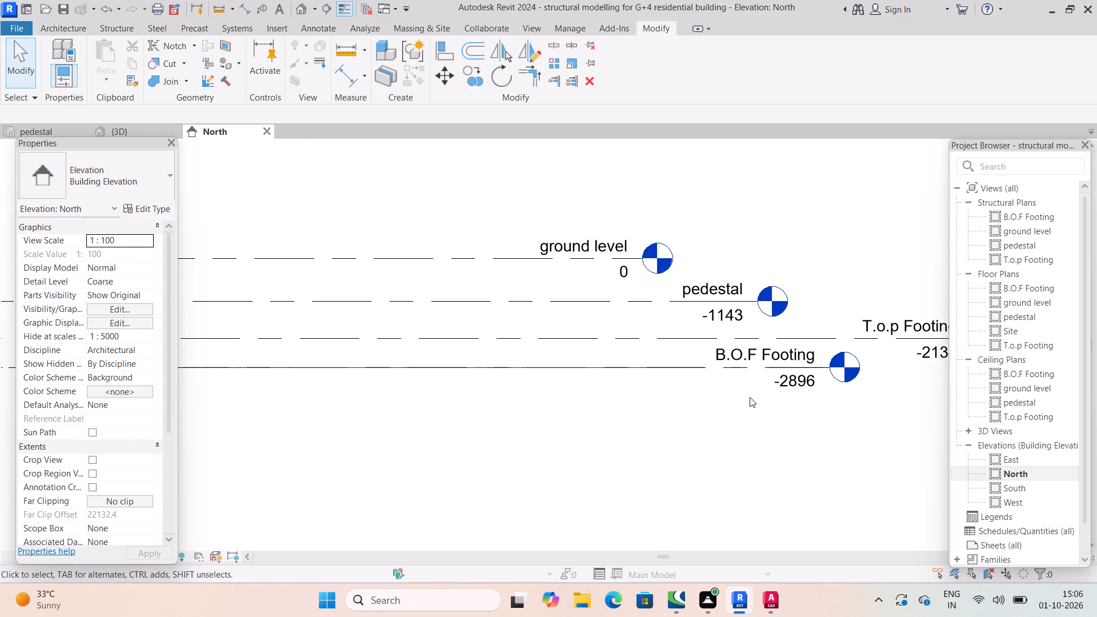
scroll(733, 391, "down", 6)
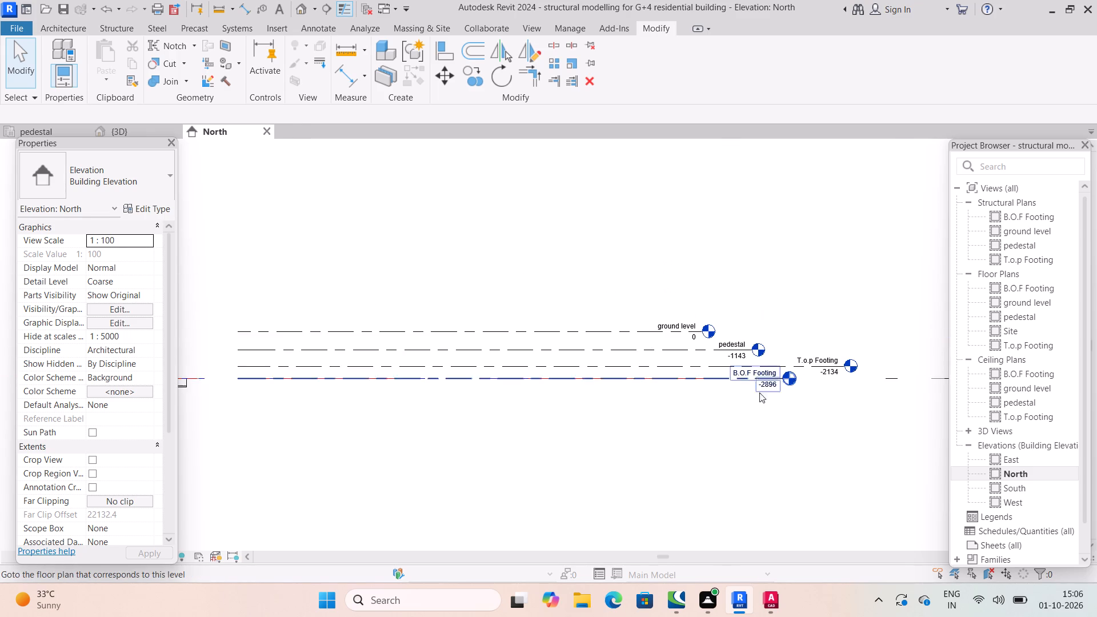
scroll(741, 391, "up", 2)
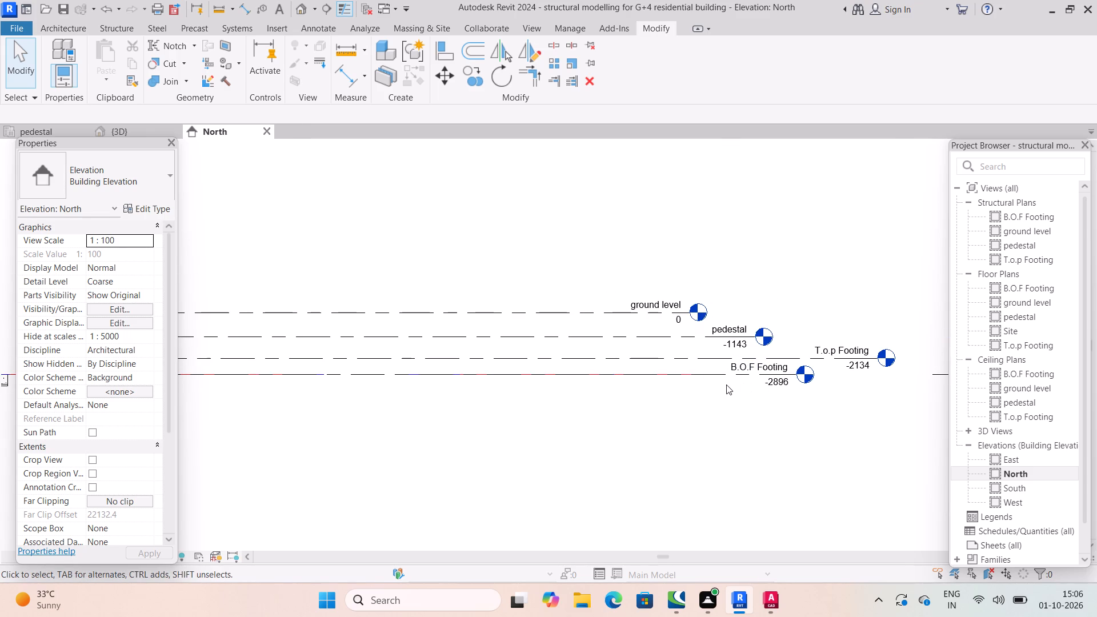
scroll(775, 385, "up", 4)
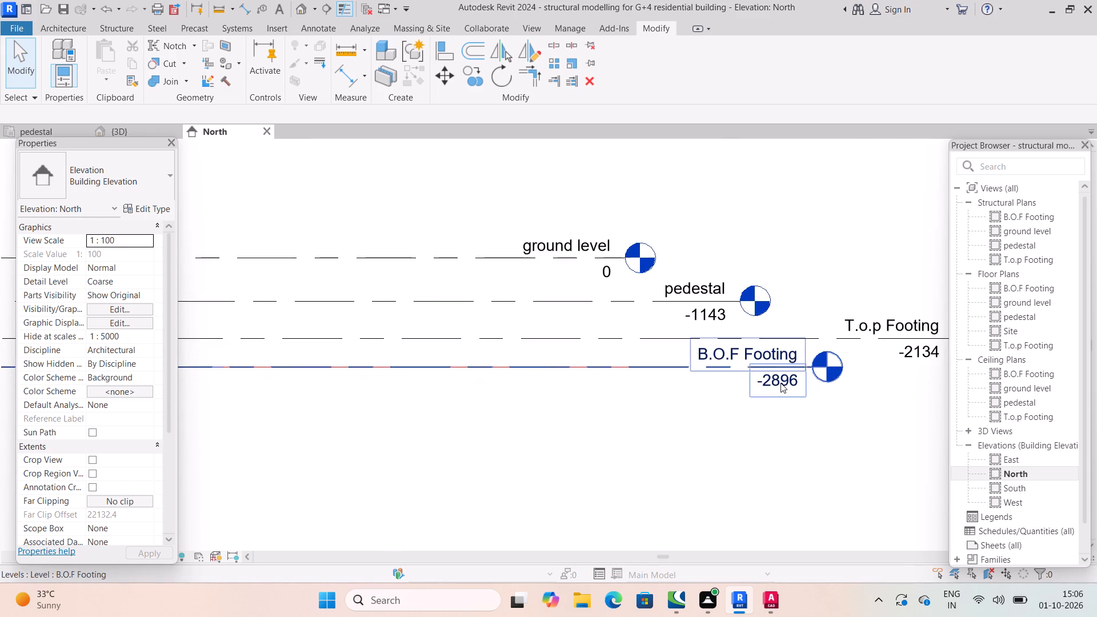
scroll(780, 383, "up", 3)
middle_click_drag(905, 339, 826, 344)
scroll(869, 346, "down", 1)
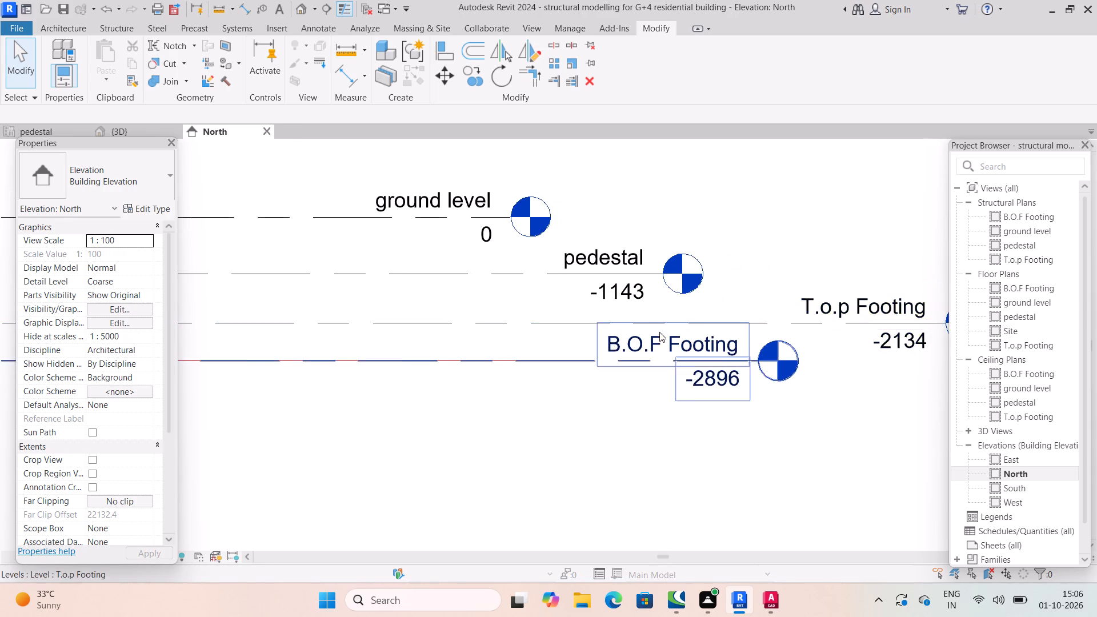
scroll(659, 334, "up", 1)
left_click(795, 327)
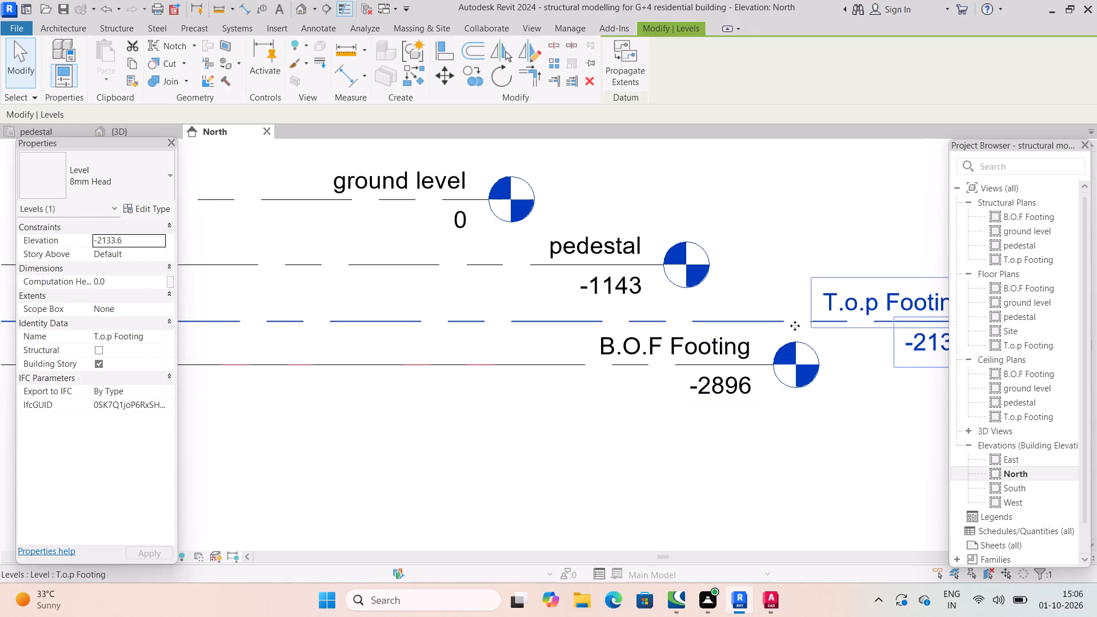
middle_click_drag(794, 326, 686, 296)
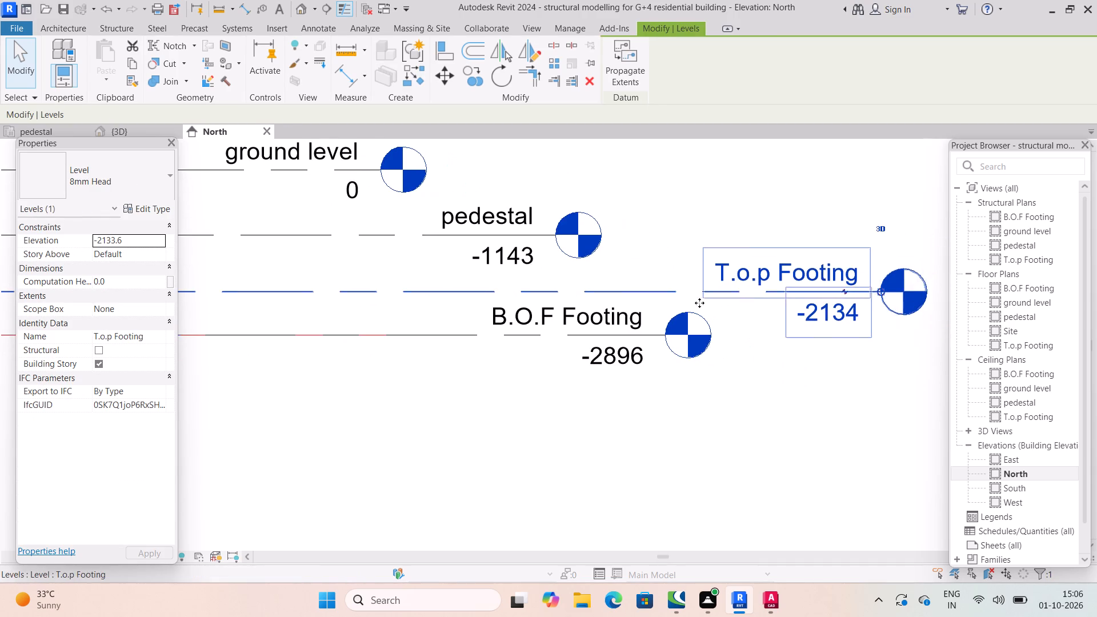
scroll(831, 312, "up", 1)
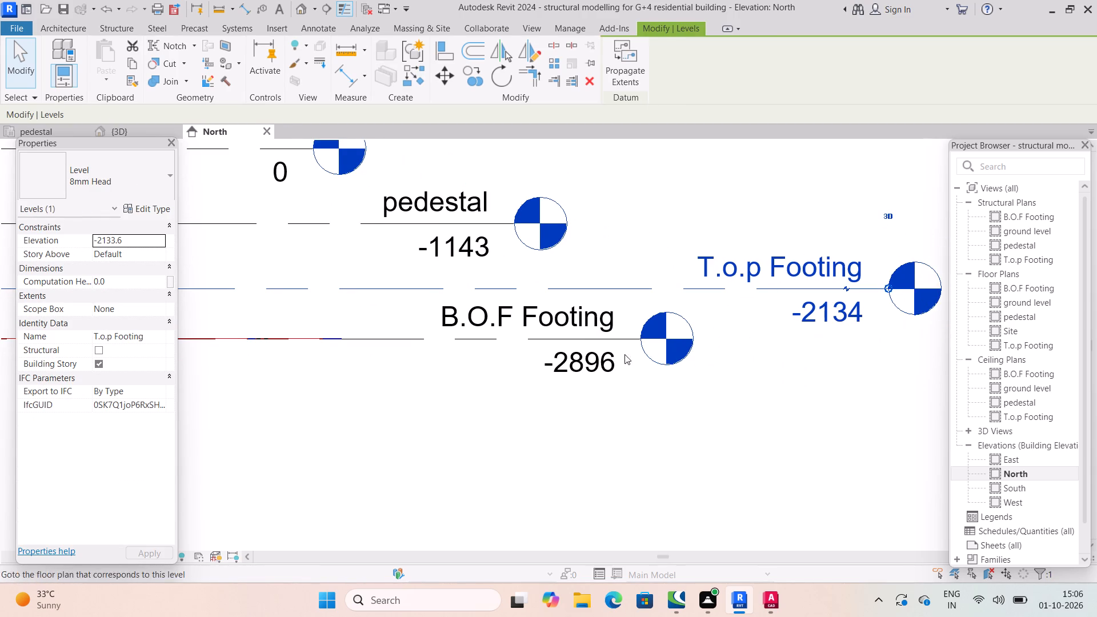
scroll(610, 342, "down", 6)
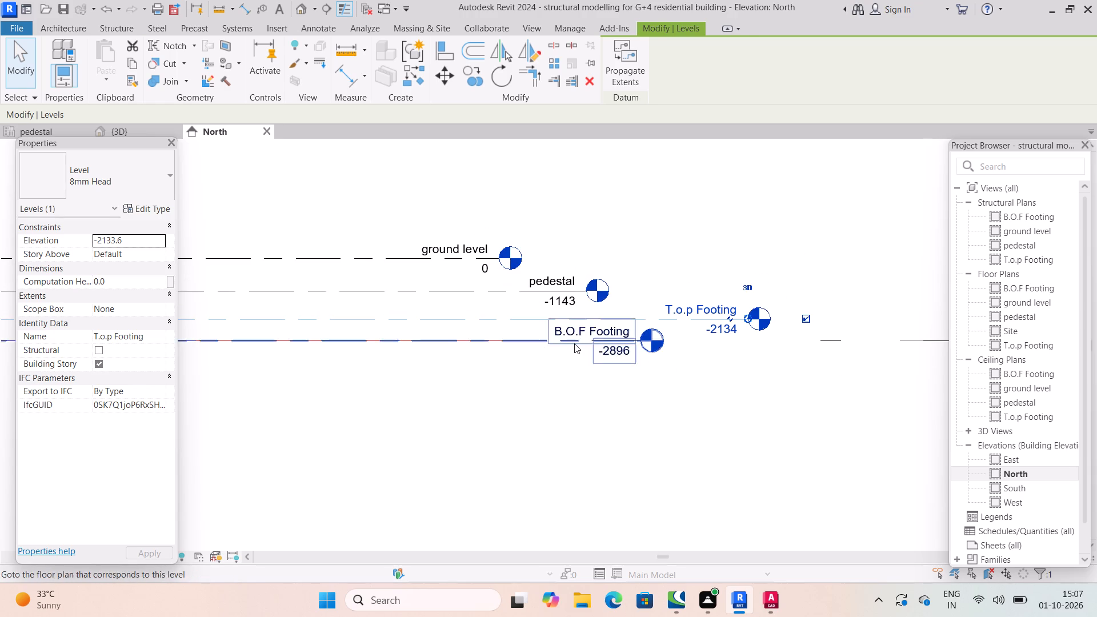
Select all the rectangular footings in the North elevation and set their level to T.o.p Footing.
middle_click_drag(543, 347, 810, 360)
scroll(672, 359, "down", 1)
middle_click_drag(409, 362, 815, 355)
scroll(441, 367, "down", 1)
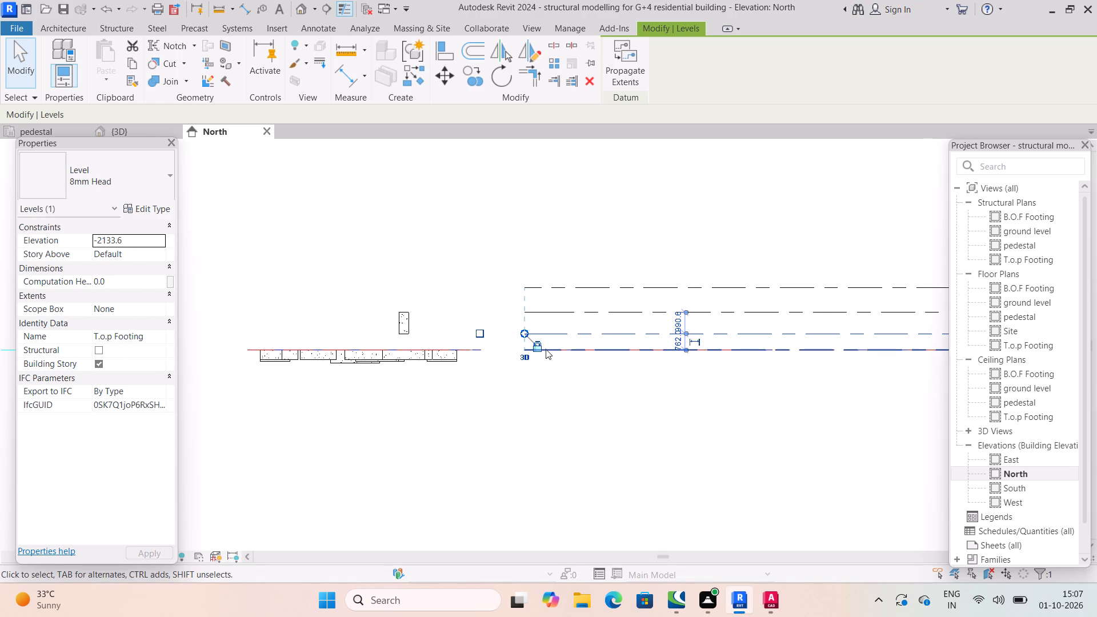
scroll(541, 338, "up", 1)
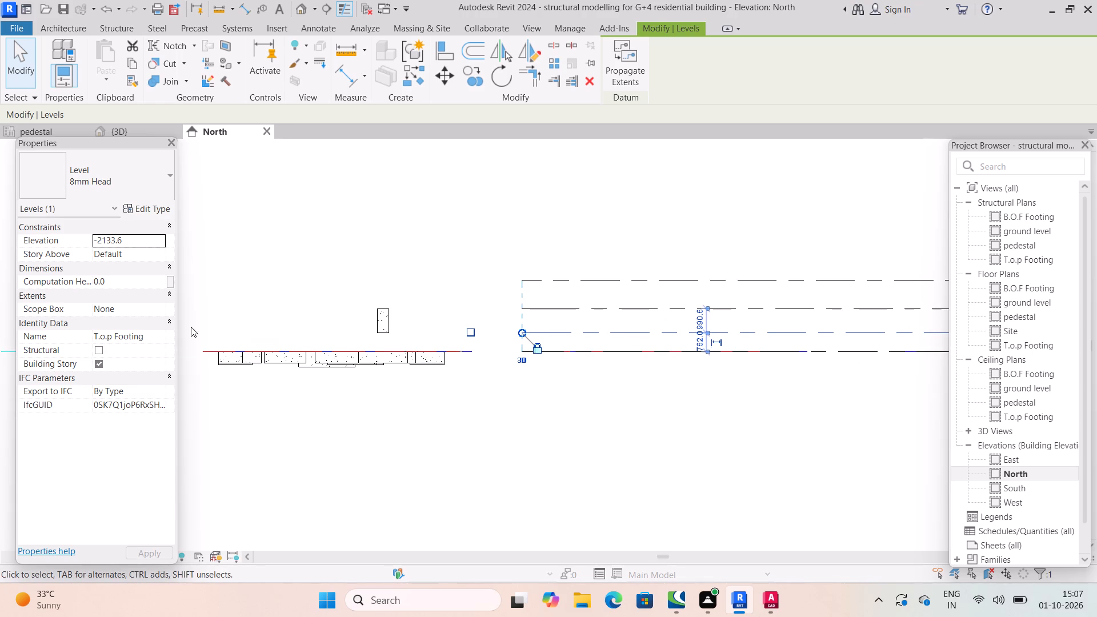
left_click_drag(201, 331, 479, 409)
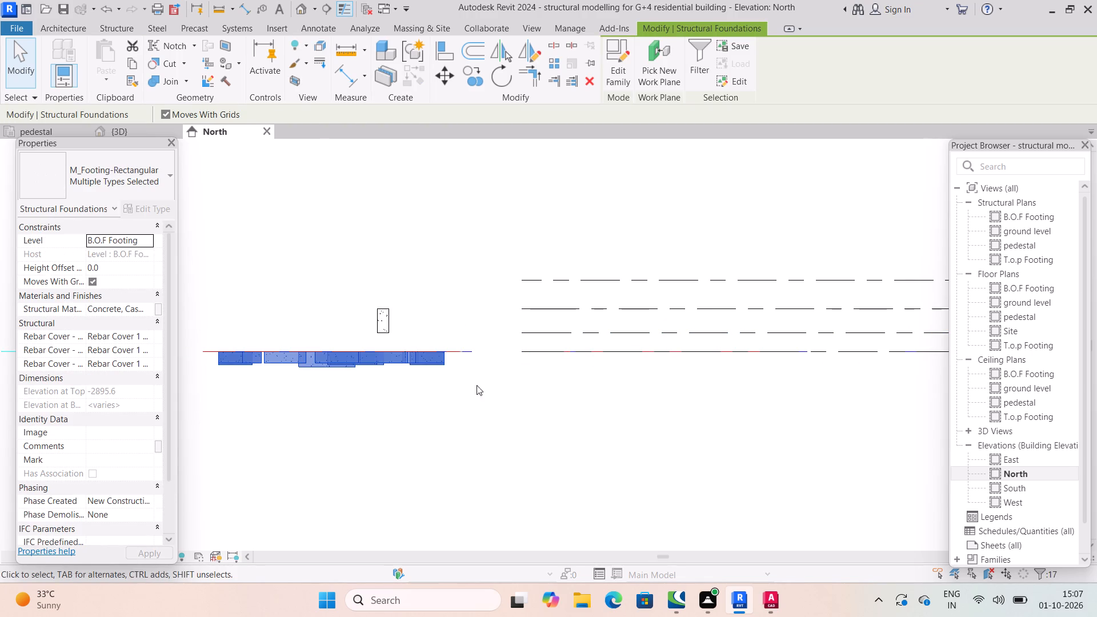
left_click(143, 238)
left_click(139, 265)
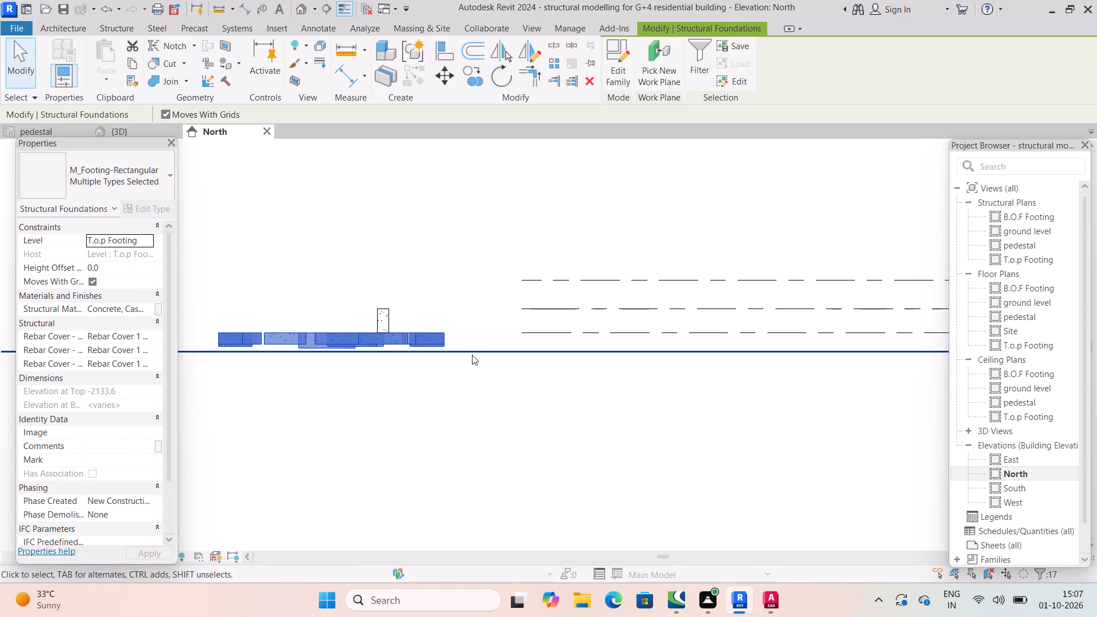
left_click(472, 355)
Examine how the footings and the remaining column sit against the footing, pedestal and ground level lines in the North elevation.
middle_click_drag(661, 407, 403, 434)
scroll(658, 411, "down", 3)
middle_click_drag(665, 426, 578, 435)
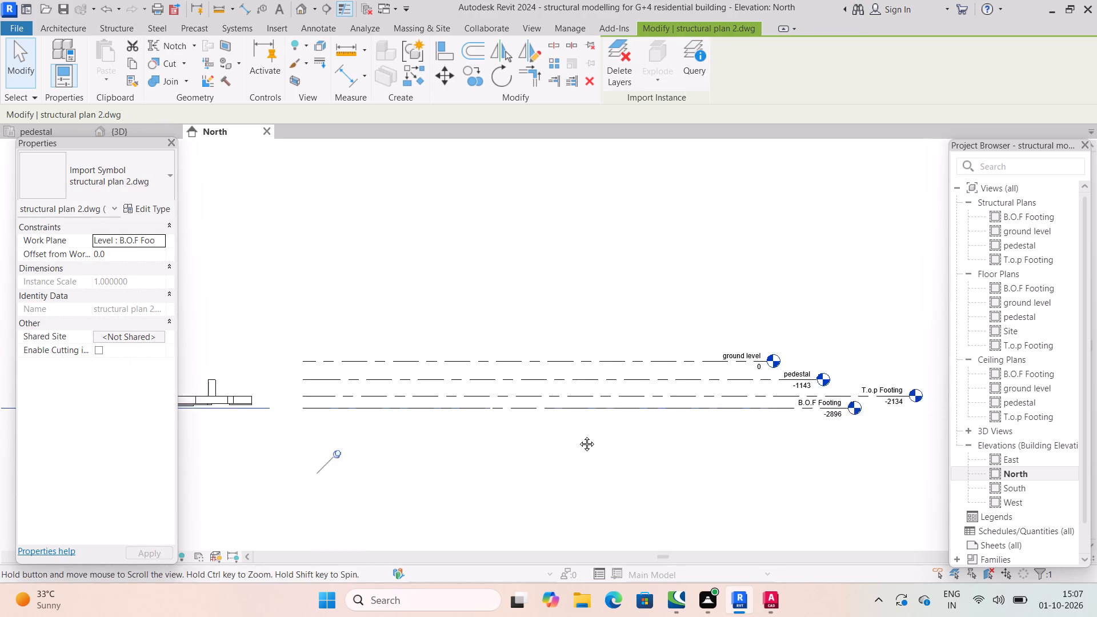
middle_click_drag(578, 435, 575, 435)
left_click(742, 407)
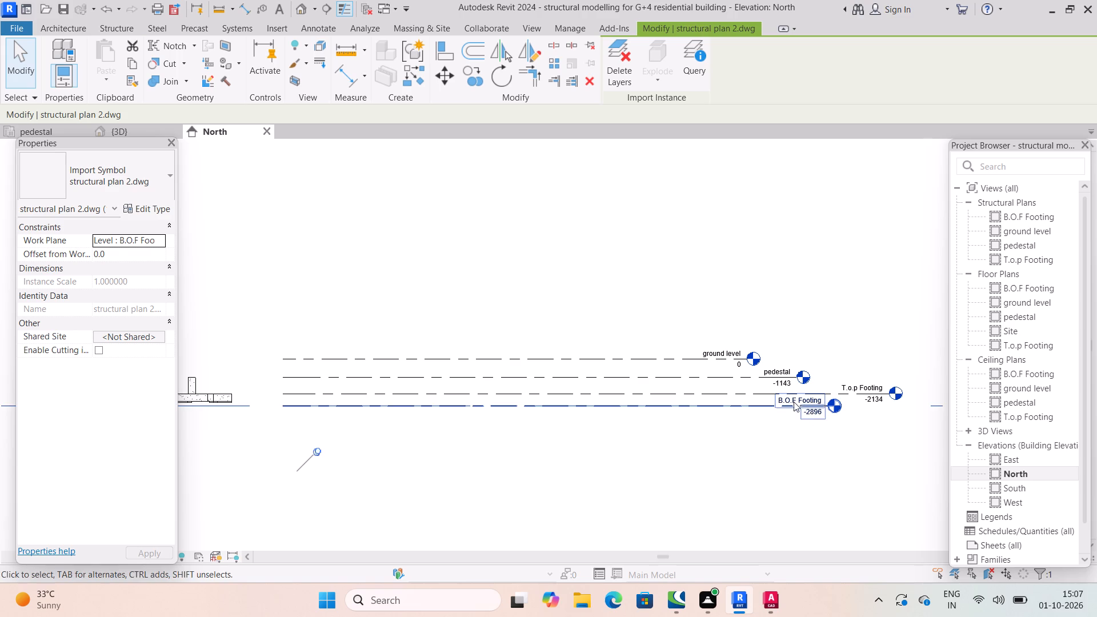
middle_click_drag(513, 423, 822, 423)
scroll(570, 396, "up", 2)
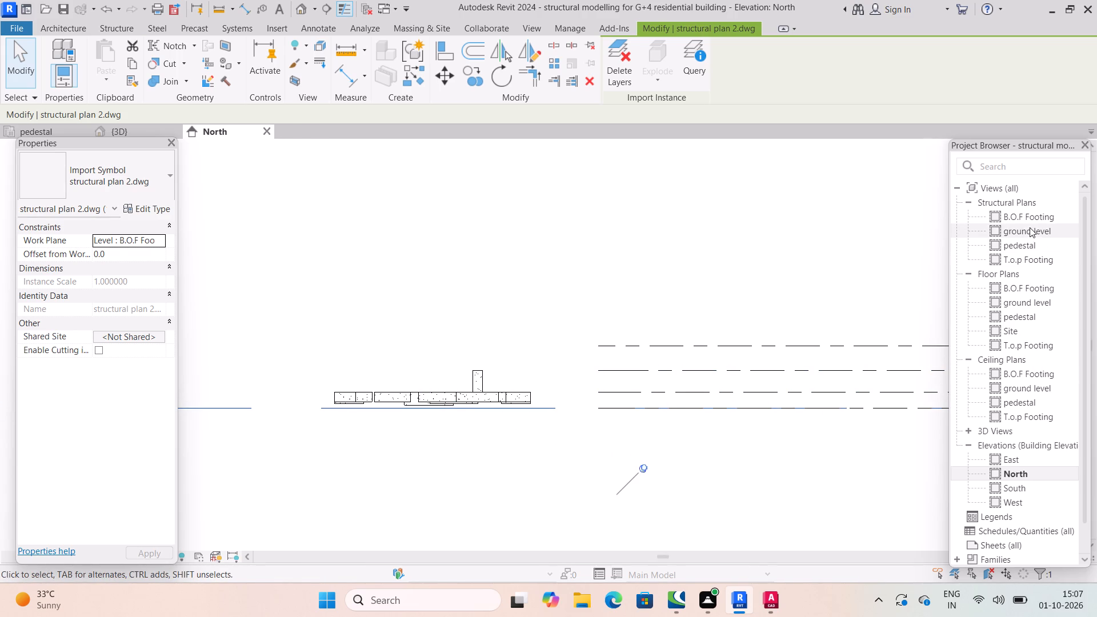
Switch to the pedestal structural plan showing the footing layout around grids A to H.
left_click(42, 127)
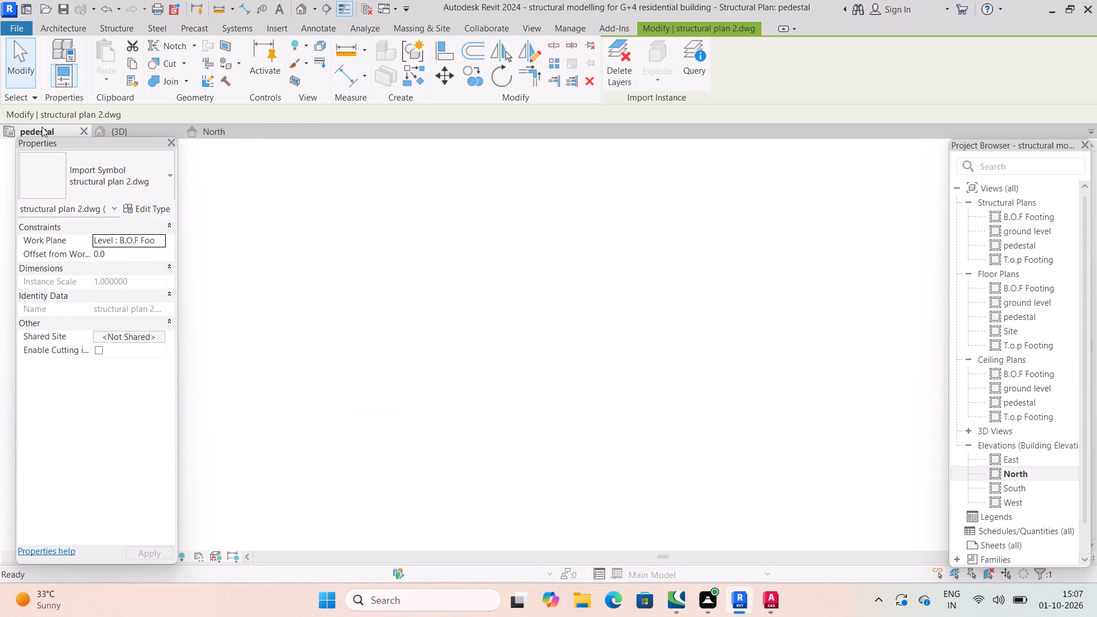
scroll(671, 370, "down", 5)
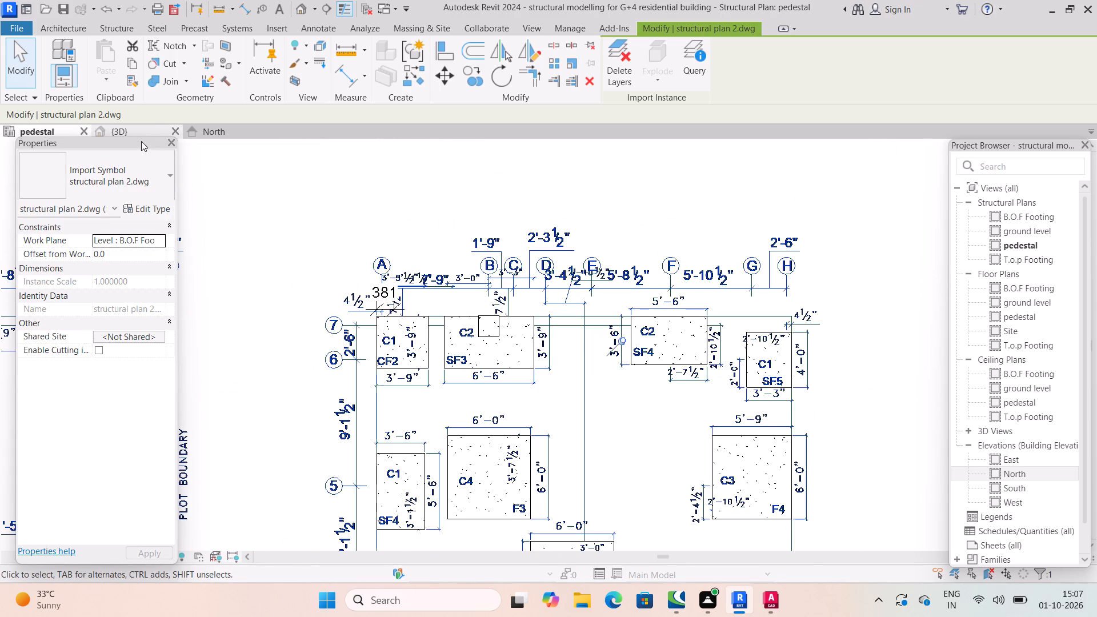
Dock the floating Properties palette across the width of the workspace, above the drawing area.
left_click_drag(137, 142, 193, 127)
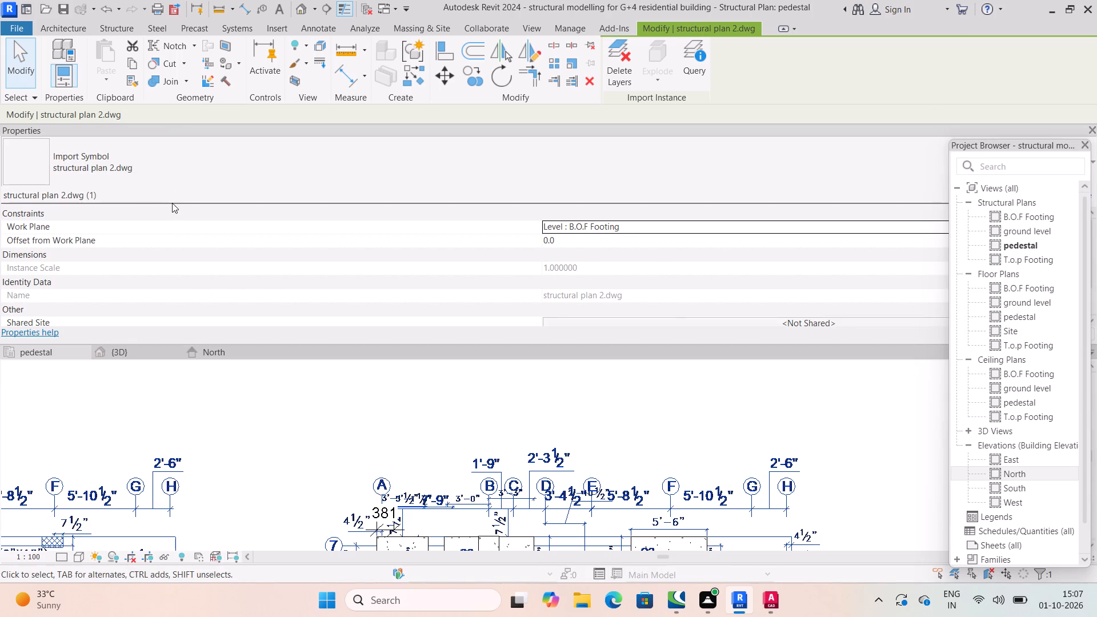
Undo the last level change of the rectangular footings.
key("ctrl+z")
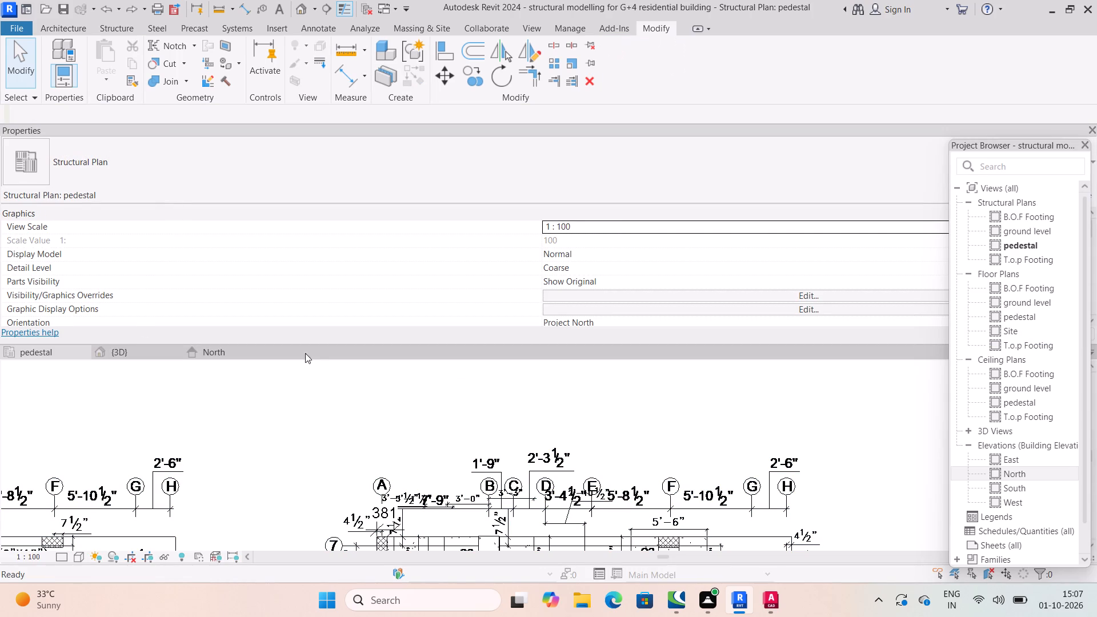
Reduce the height of the docked Properties palette to enlarge the drawing area of the pedestal plan.
left_click_drag(317, 356, 318, 346)
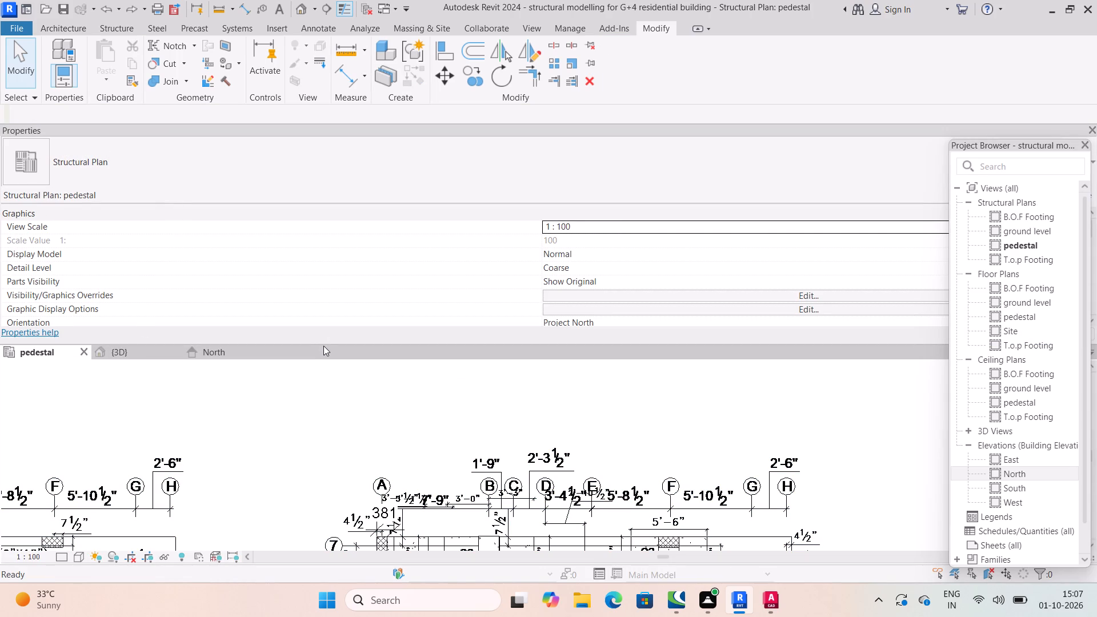
left_click(323, 346)
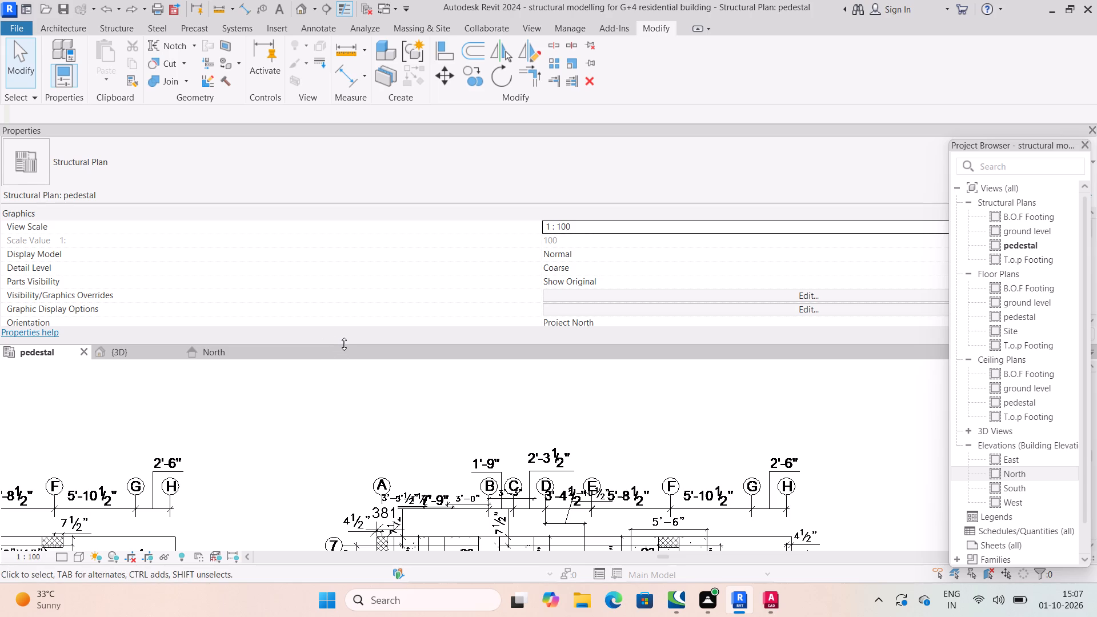
left_click_drag(344, 344, 343, 166)
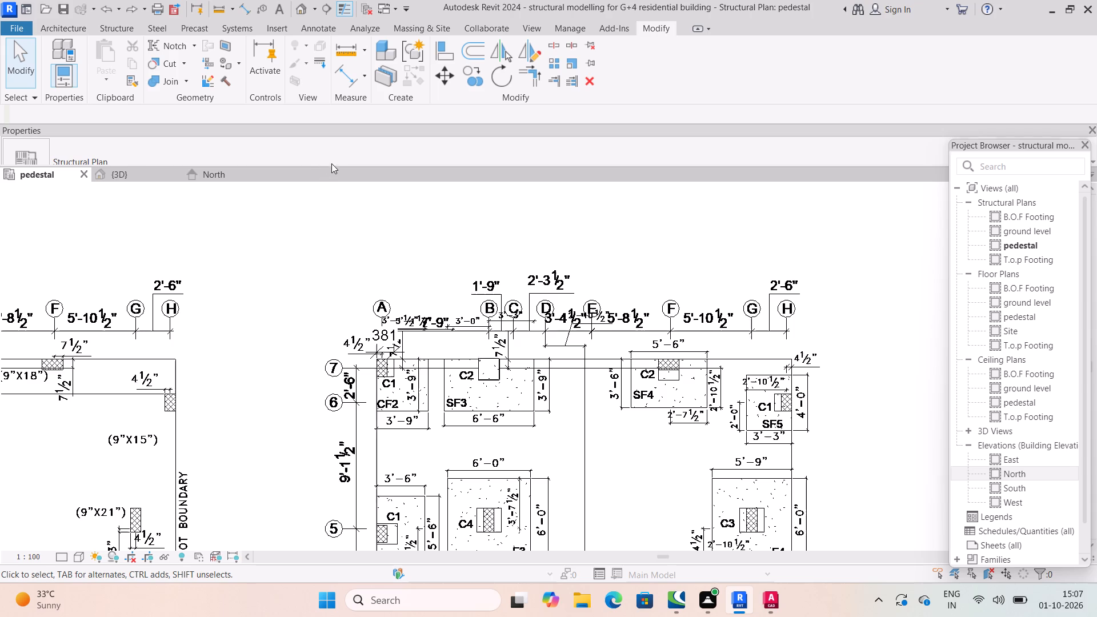
left_click(698, 148)
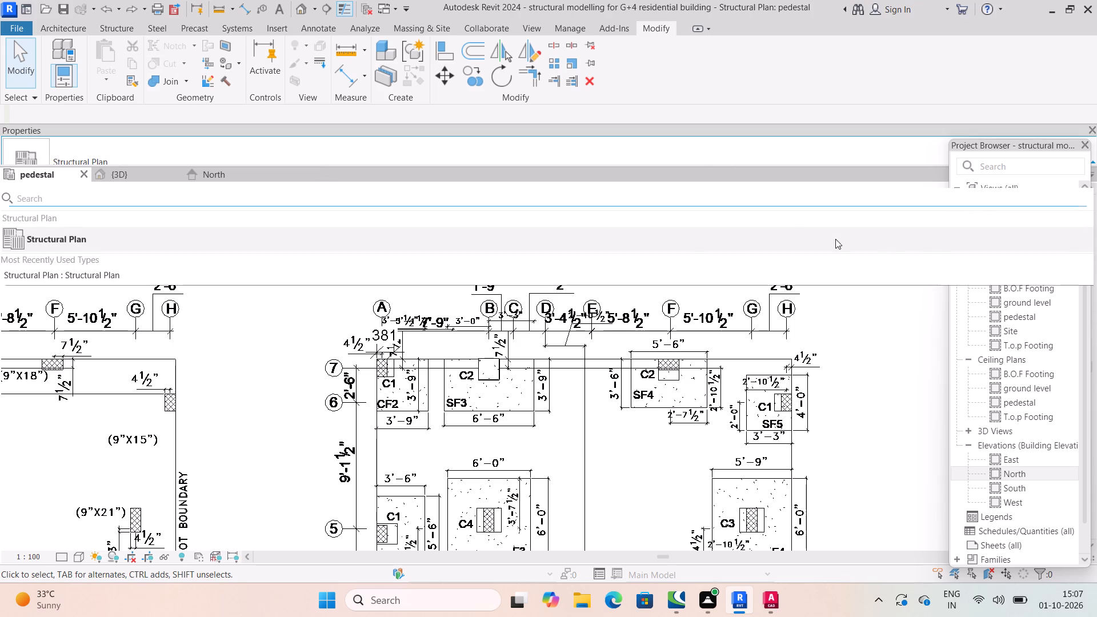
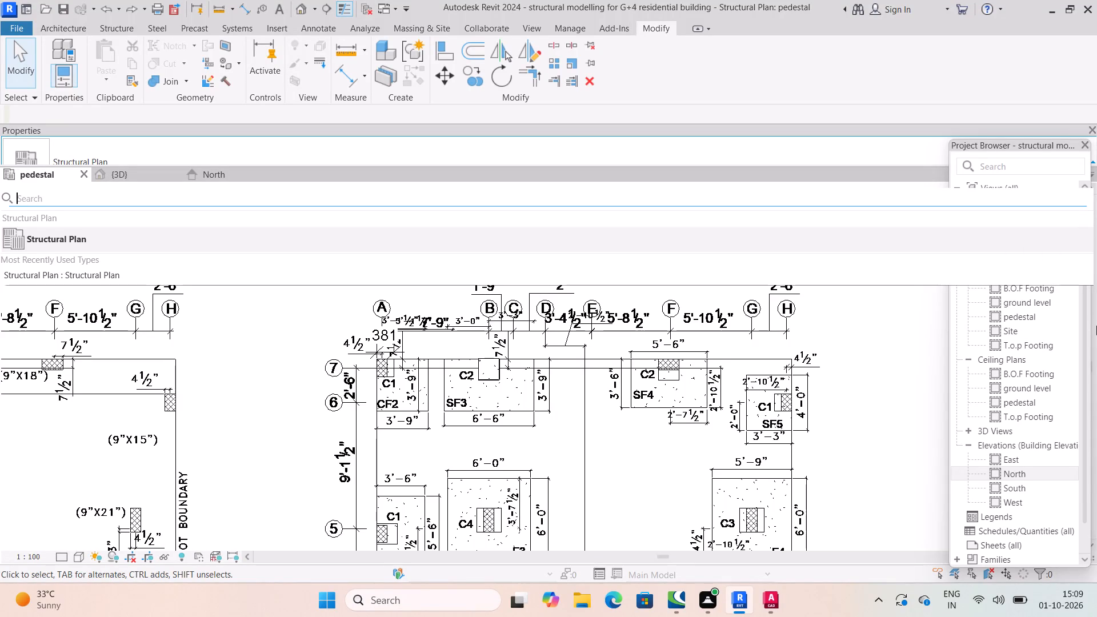
Align two adjacent edges of the 18" square column at C2 on footing SF3 with the imported CAD pedestal outline.
scroll(1022, 429, "down", 3)
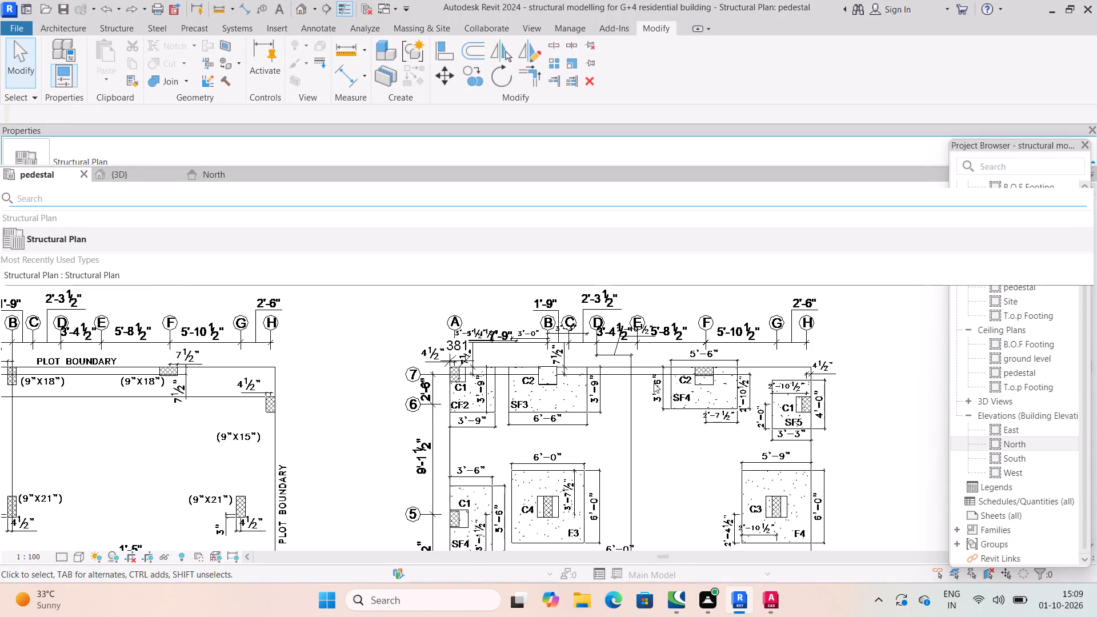
scroll(709, 379, "up", 6)
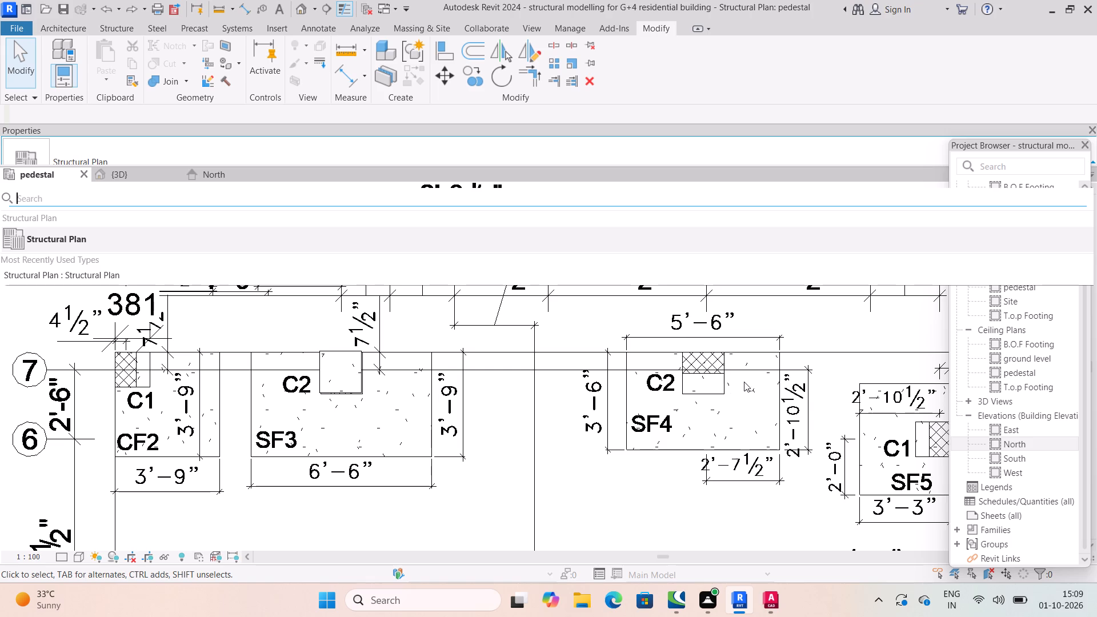
scroll(740, 370, "down", 4)
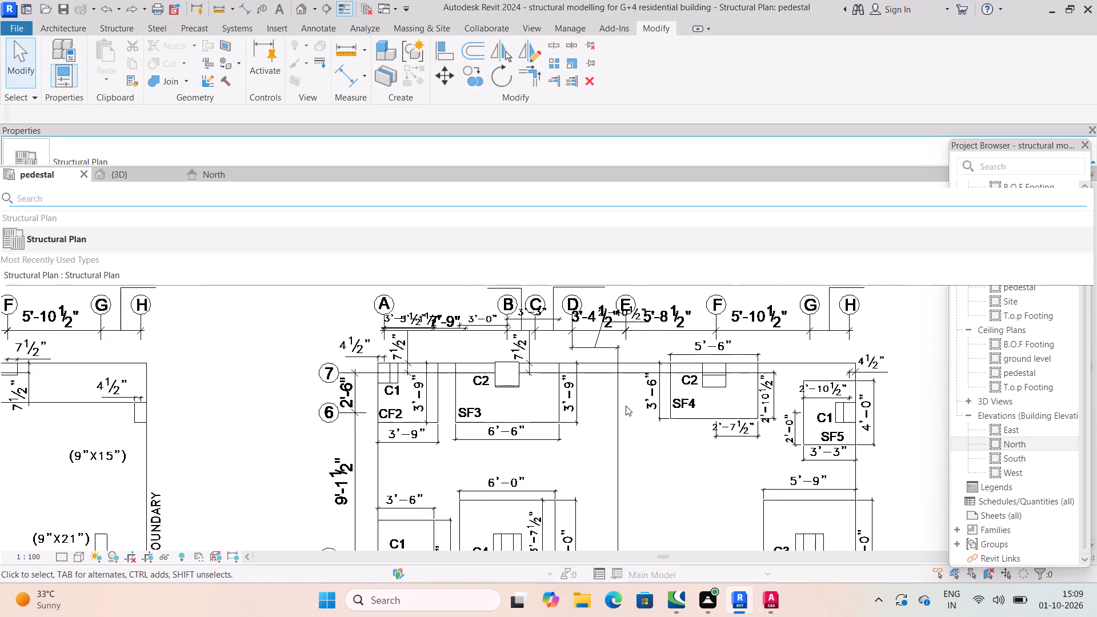
scroll(607, 404, "down", 2)
scroll(438, 397, "up", 10)
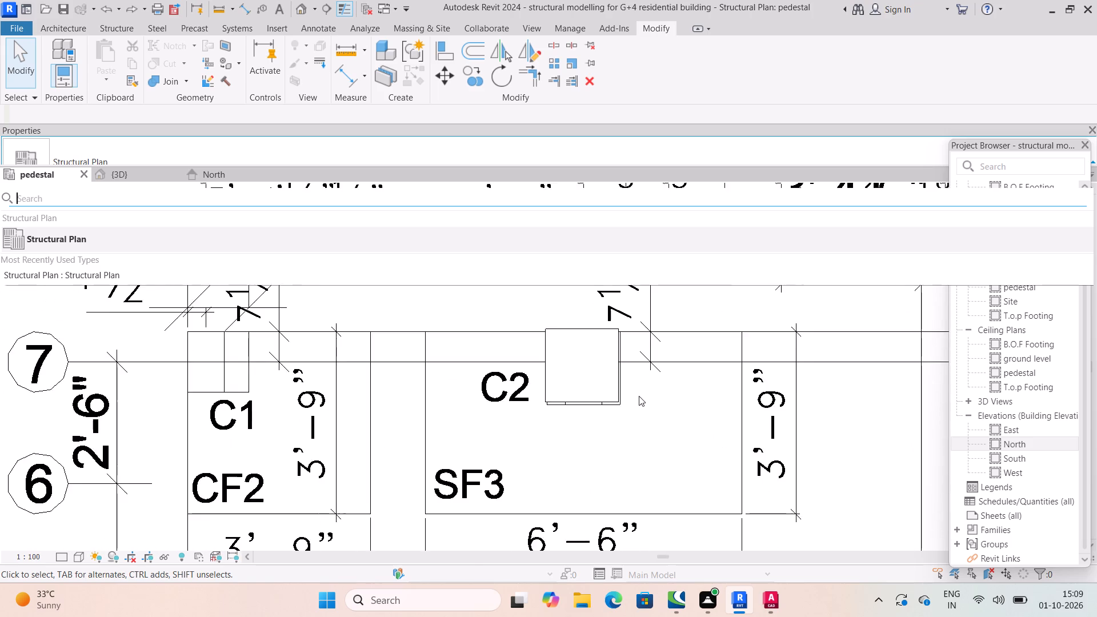
scroll(639, 396, "up", 4)
scroll(587, 367, "up", 3)
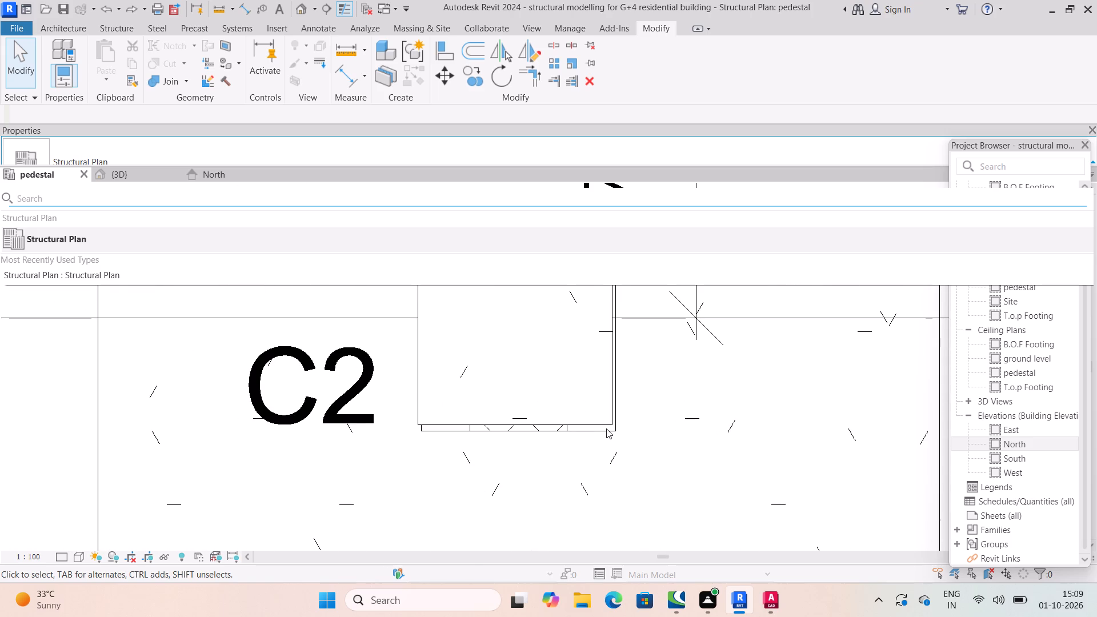
left_click(451, 50)
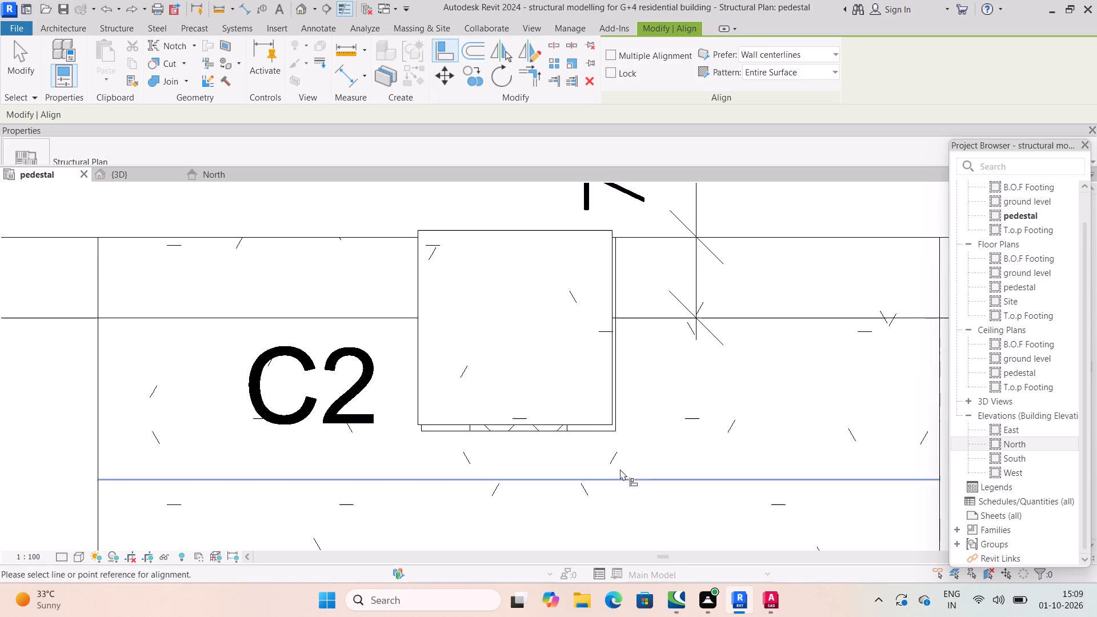
left_click(599, 434)
left_click(596, 427)
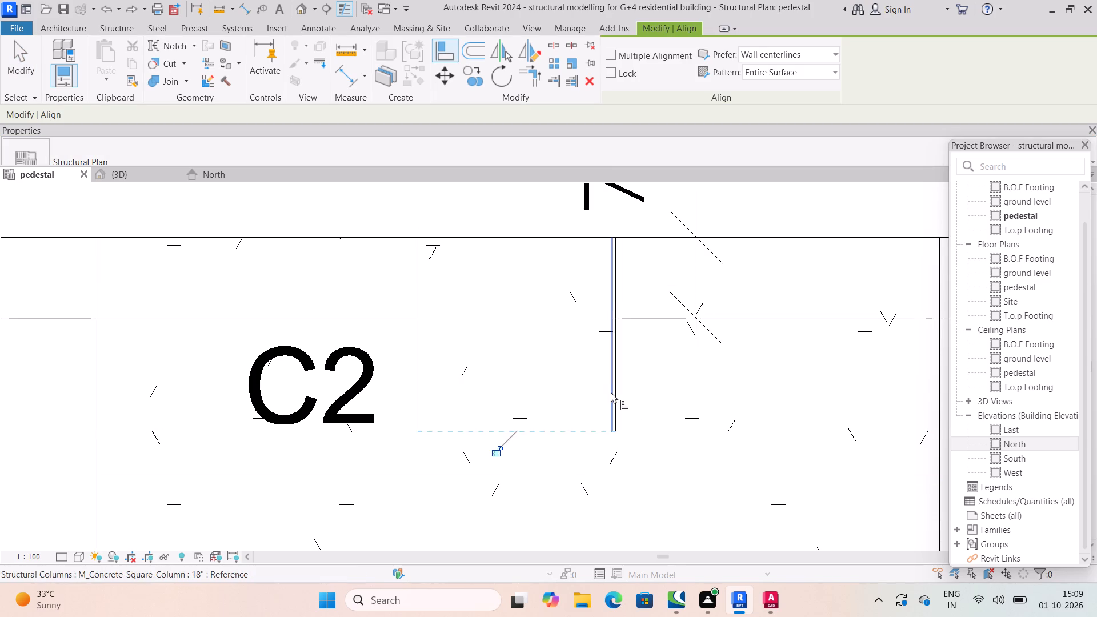
scroll(611, 391, "up", 3)
left_click(623, 387)
left_click(612, 384)
scroll(642, 410, "down", 6)
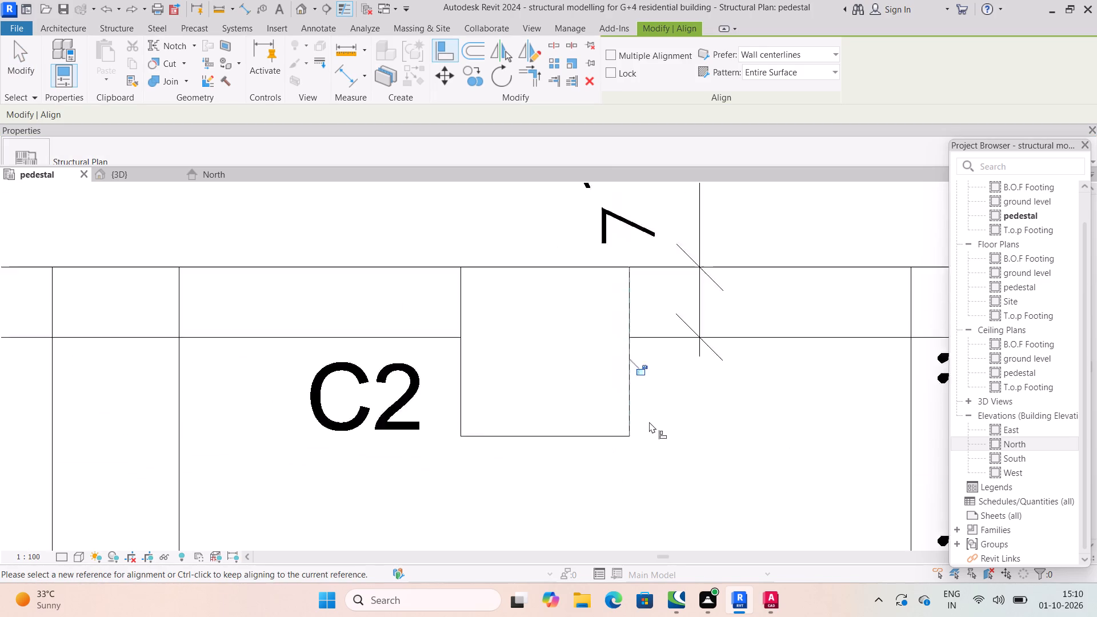
Switch to AutoCAD to examine the C1 and C2 pedestal dimensions in TYPICAL FLOOR DETAILS.dwg, and return to the Revit pedestal plan.
scroll(649, 422, "down", 2)
scroll(574, 444, "down", 5)
scroll(373, 423, "up", 3)
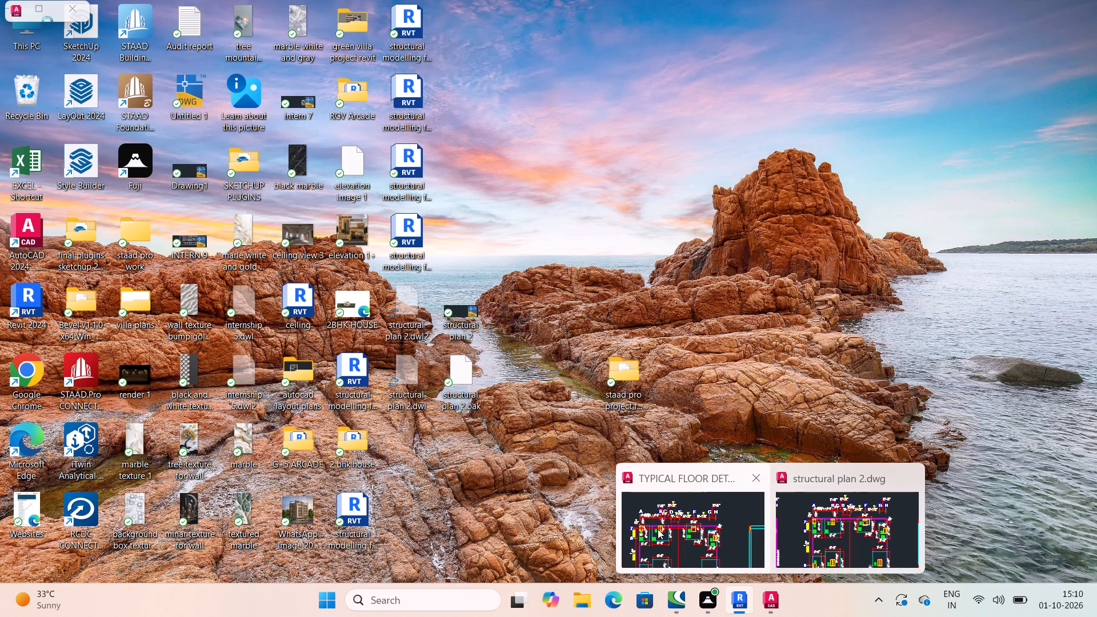
left_click(659, 527)
scroll(150, 322, "up", 2)
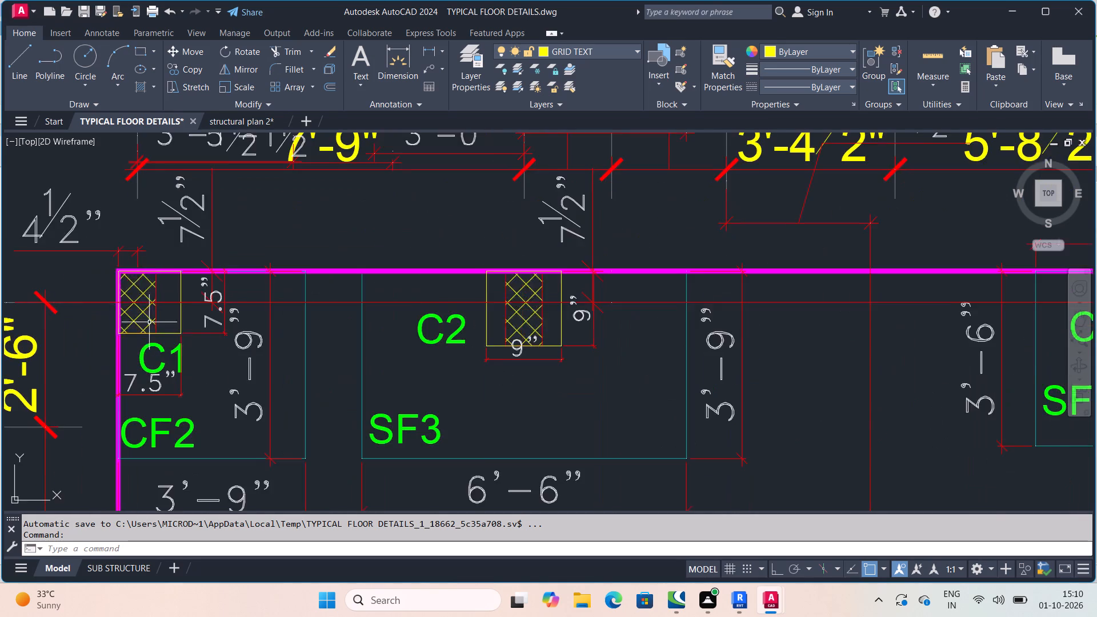
middle_click_drag(146, 328, 337, 307)
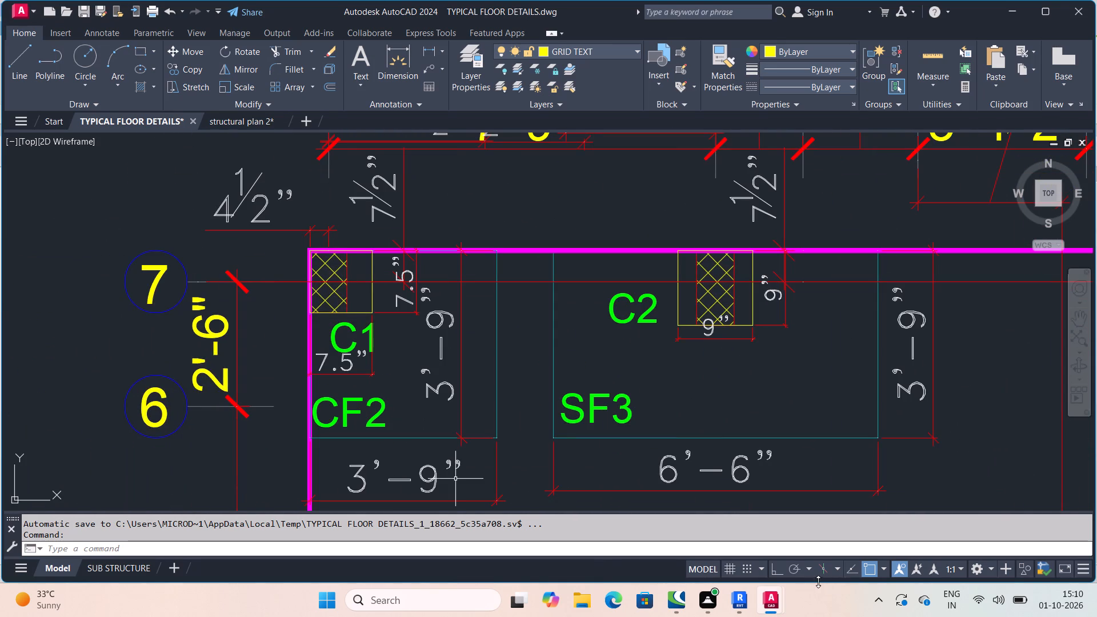
left_click(729, 539)
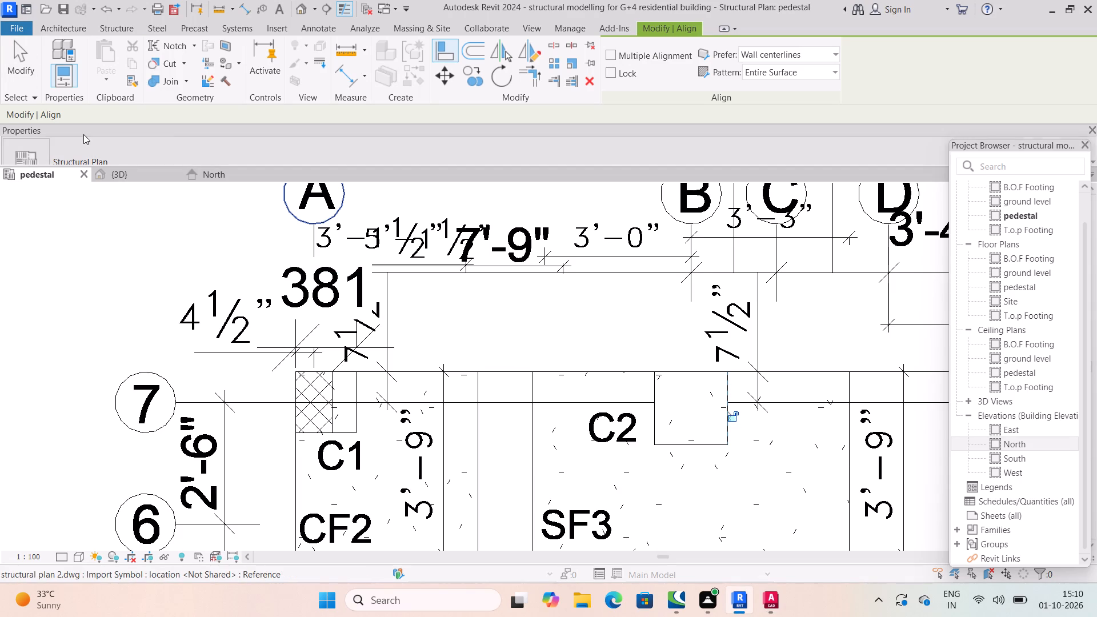
Undock the Properties palette and float it as a tall palette beside the footings, clear of the view tabs.
left_click(73, 76)
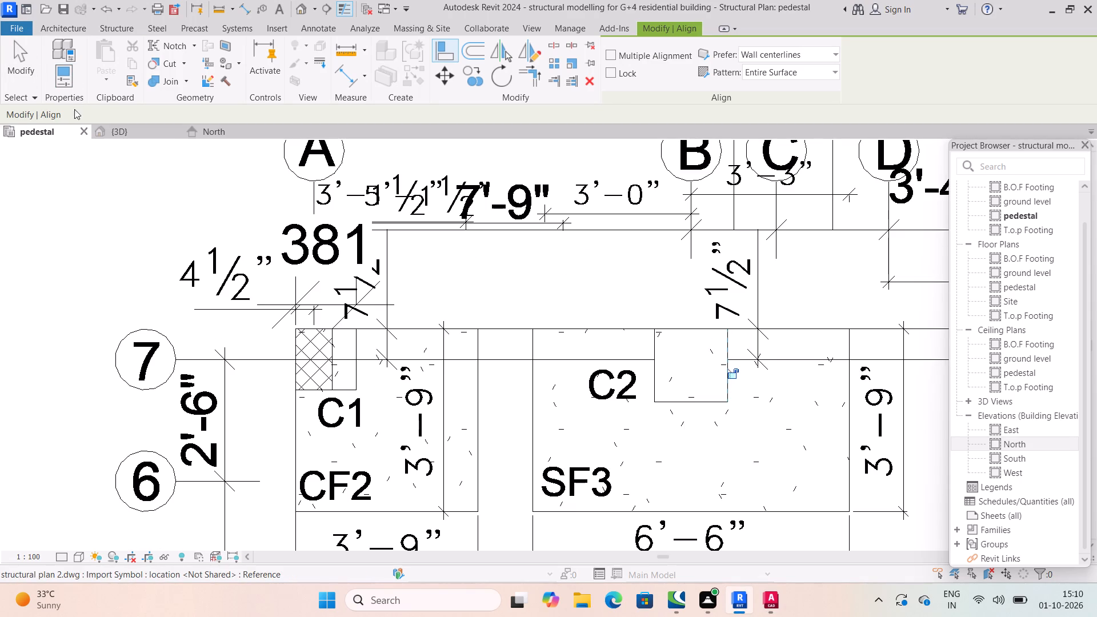
left_click(61, 79)
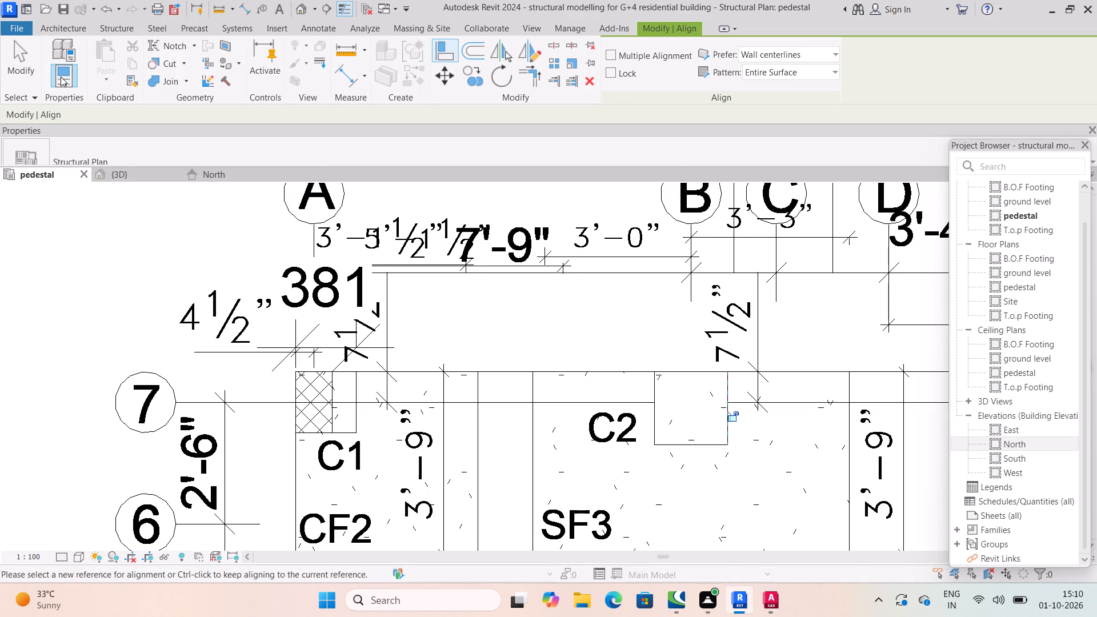
left_click(61, 77)
left_click(61, 77)
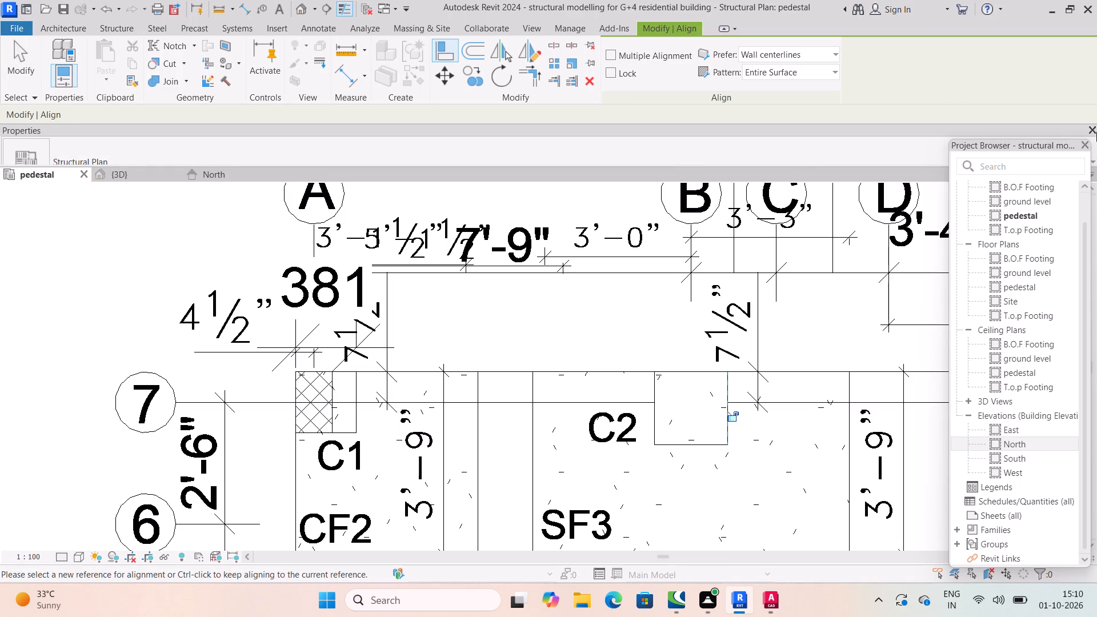
left_click(1095, 129)
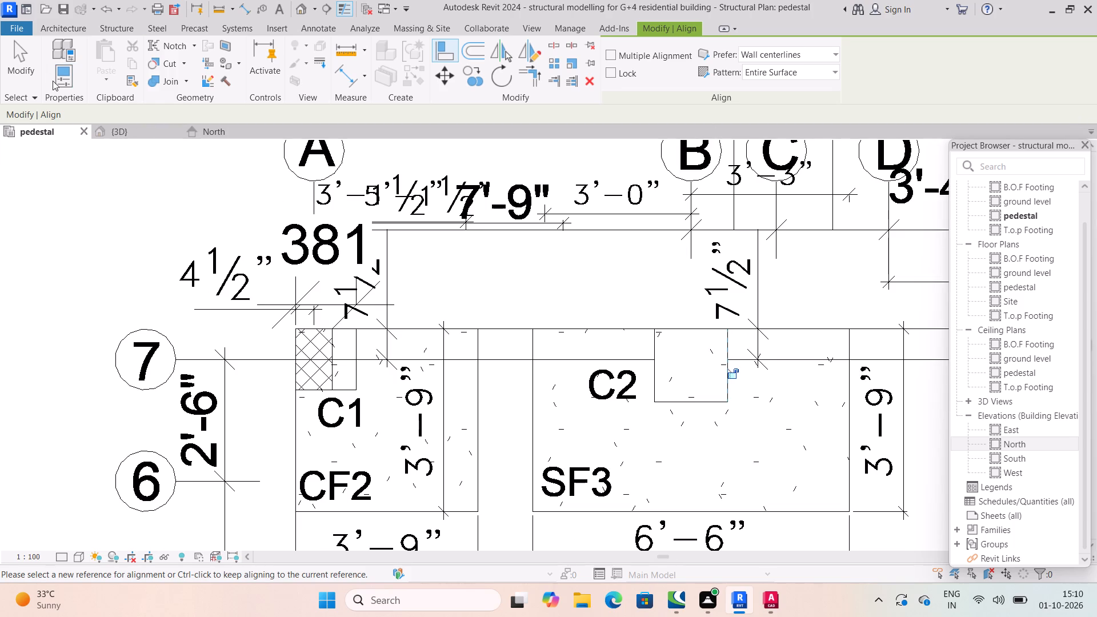
left_click(58, 82)
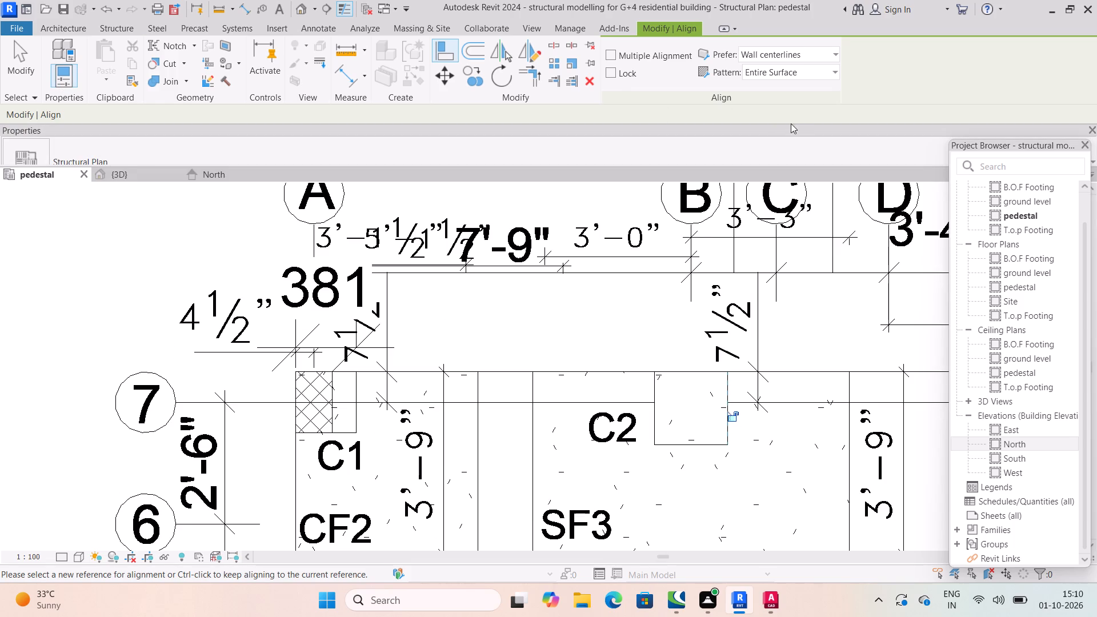
left_click_drag(801, 129, 330, 249)
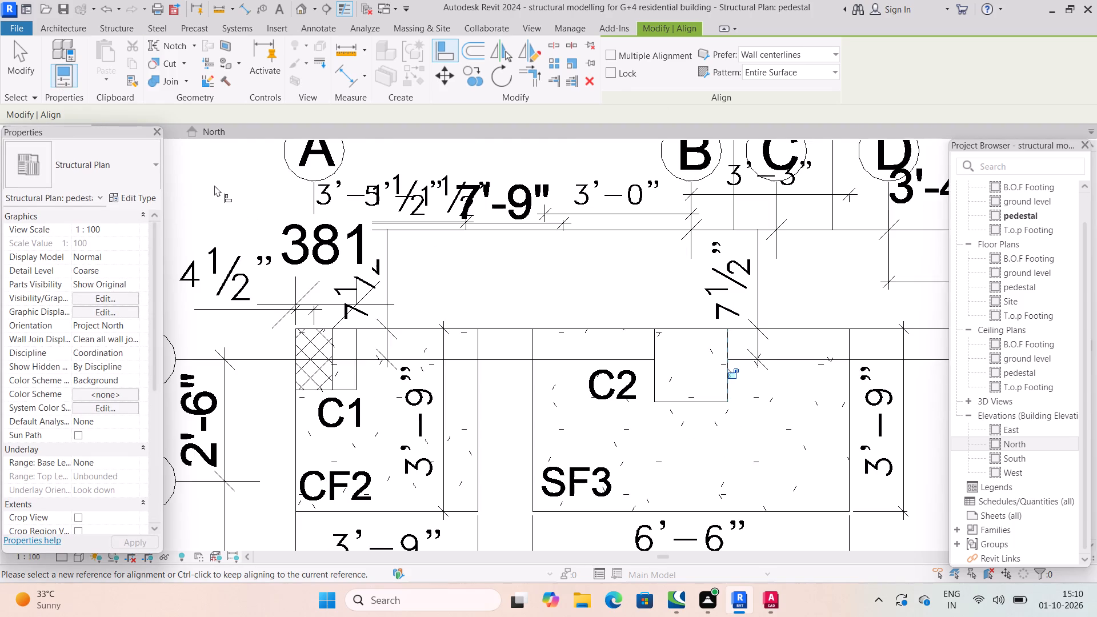
left_click(220, 181)
left_click_drag(121, 129, 122, 177)
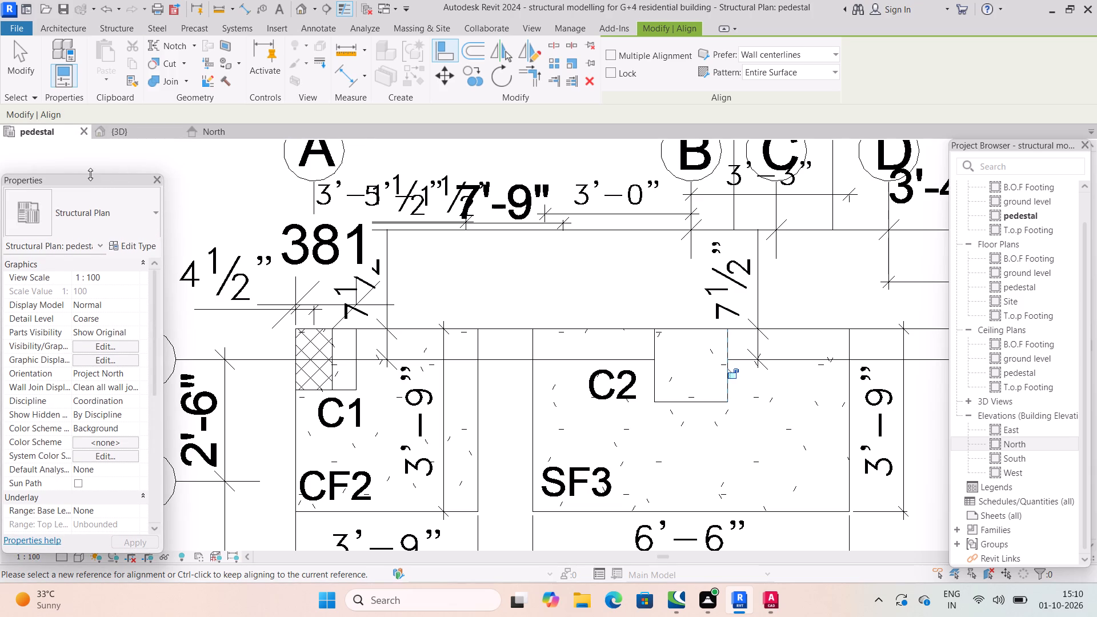
left_click_drag(93, 192, 86, 158)
left_click_drag(71, 183, 76, 155)
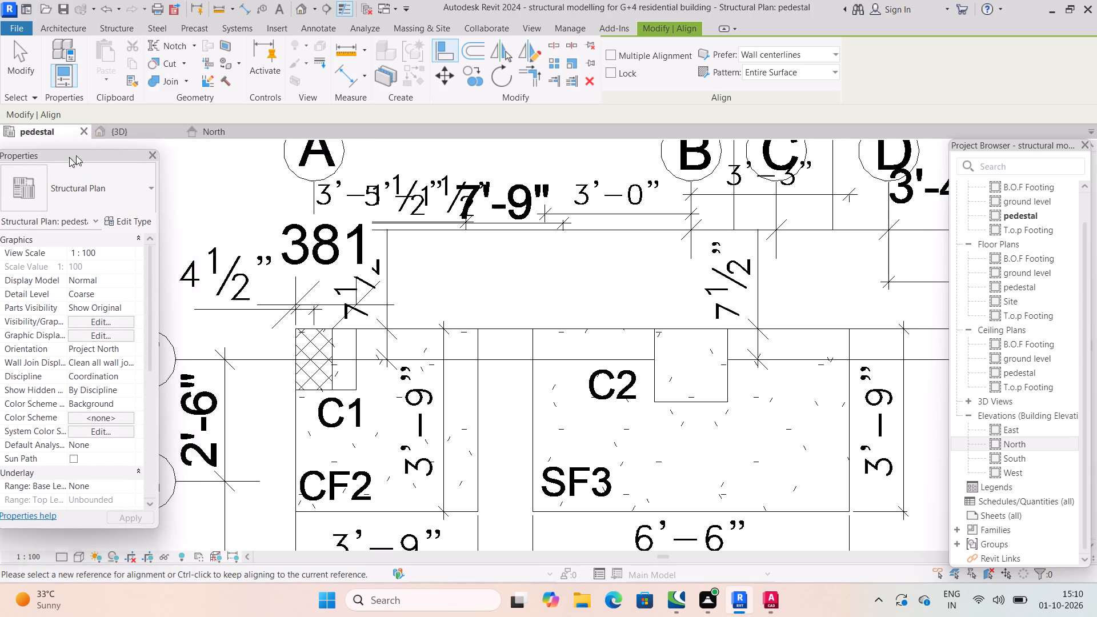
left_click_drag(76, 155, 73, 156)
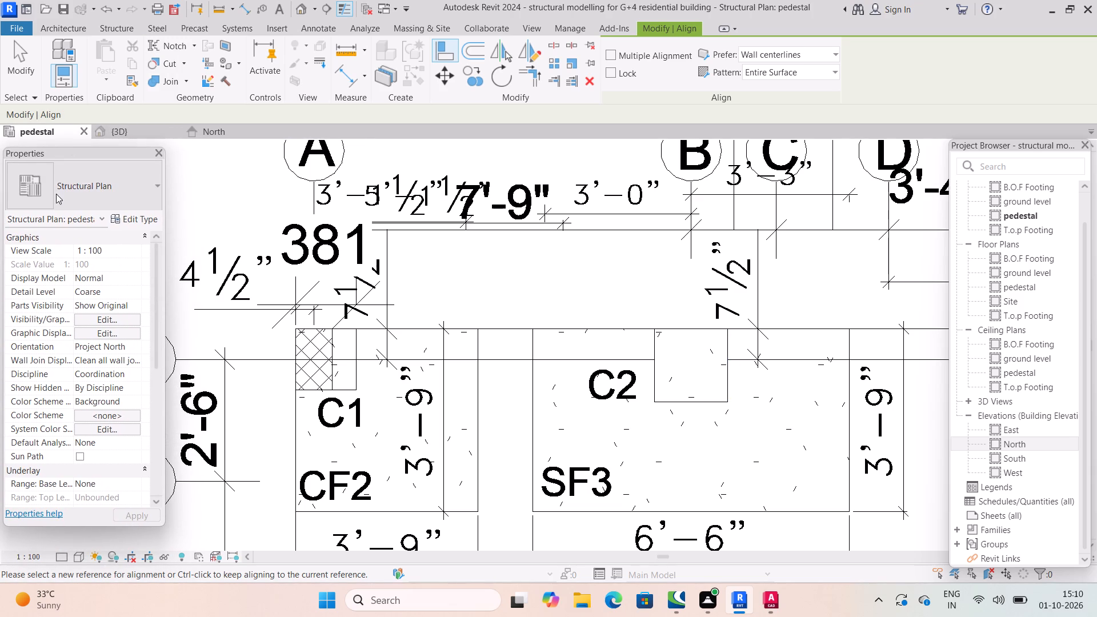
Start a vertical structural column and duplicate the M_Concrete-Square-Column 18" type under the name 15".
scroll(442, 291, "down", 3)
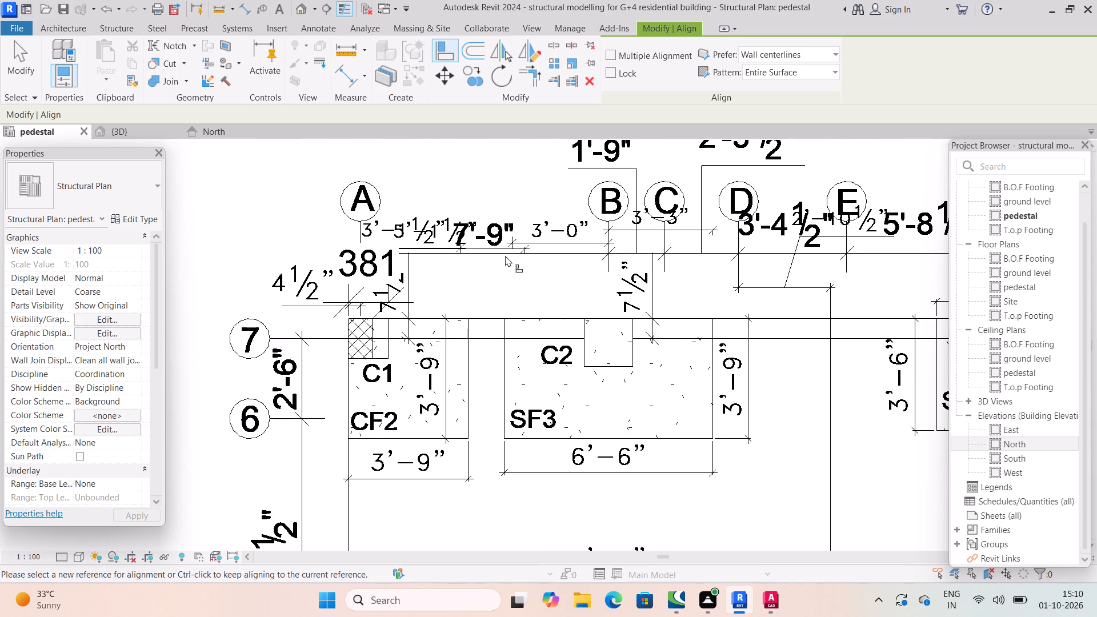
left_click(109, 25)
left_click(111, 54)
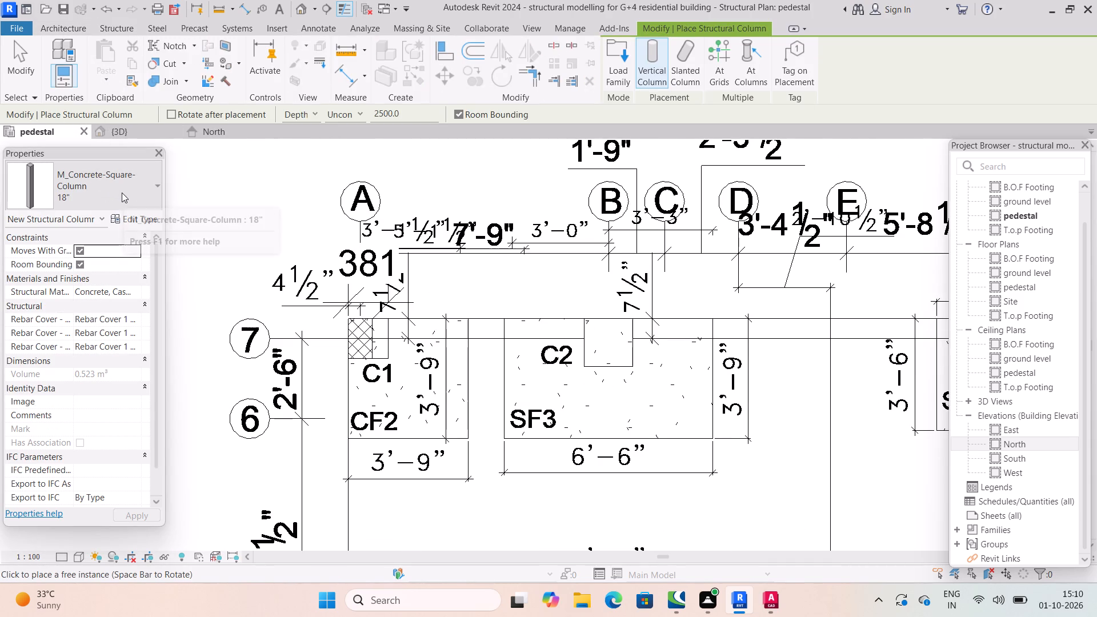
left_click(122, 193)
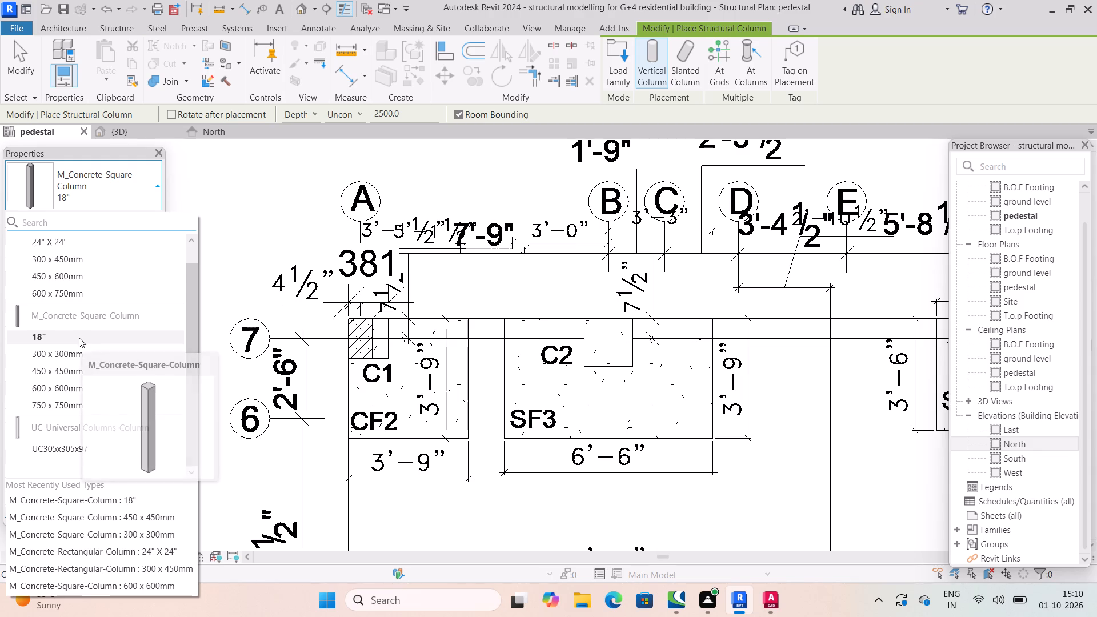
left_click(82, 340)
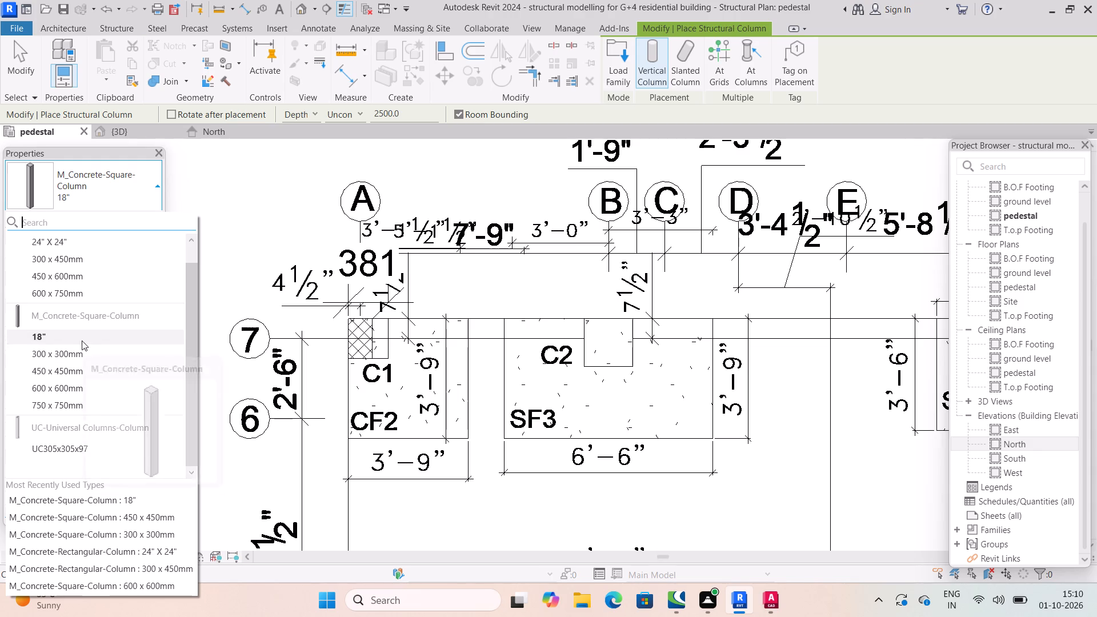
left_click(142, 217)
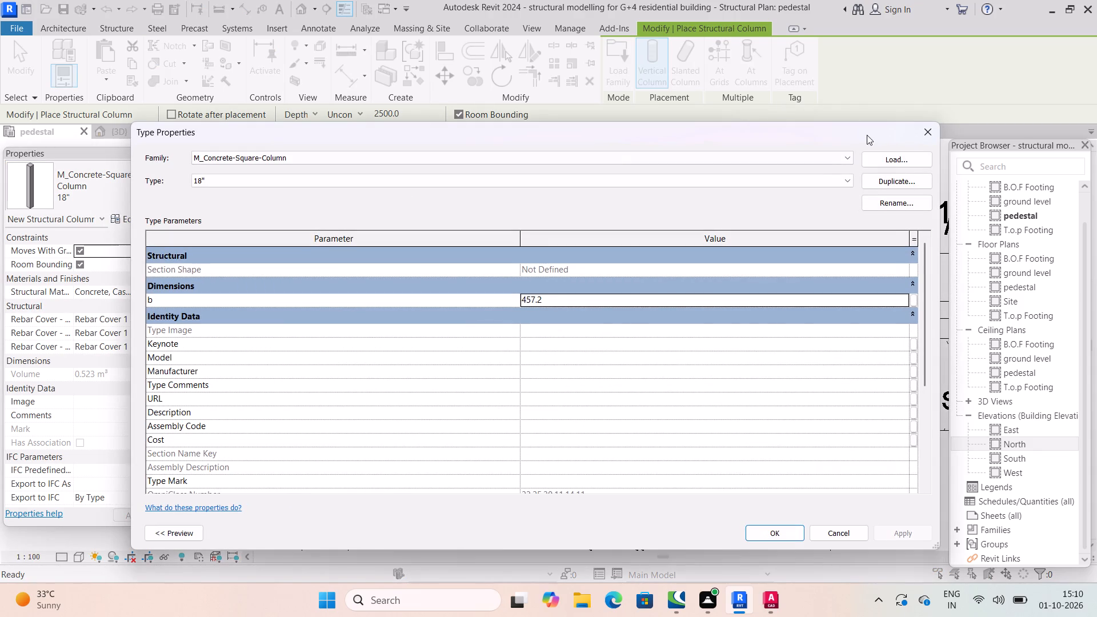
left_click(906, 176)
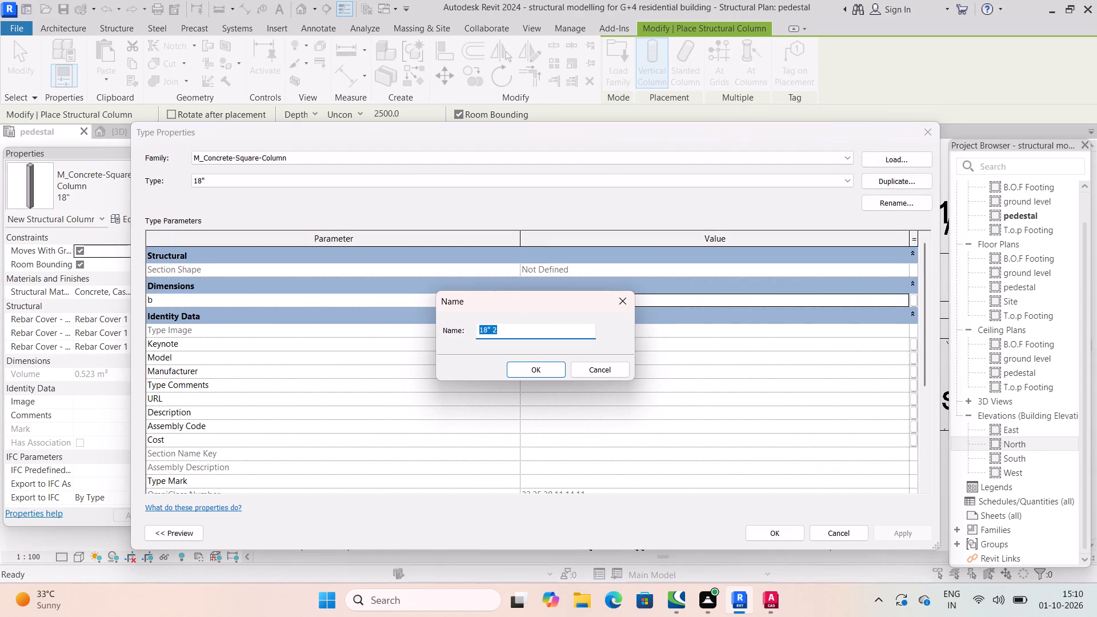
left_click(515, 336)
left_click(513, 335)
left_click_drag(500, 332, 431, 327)
type("15")
key("shift+quotedbl")
key("Return")
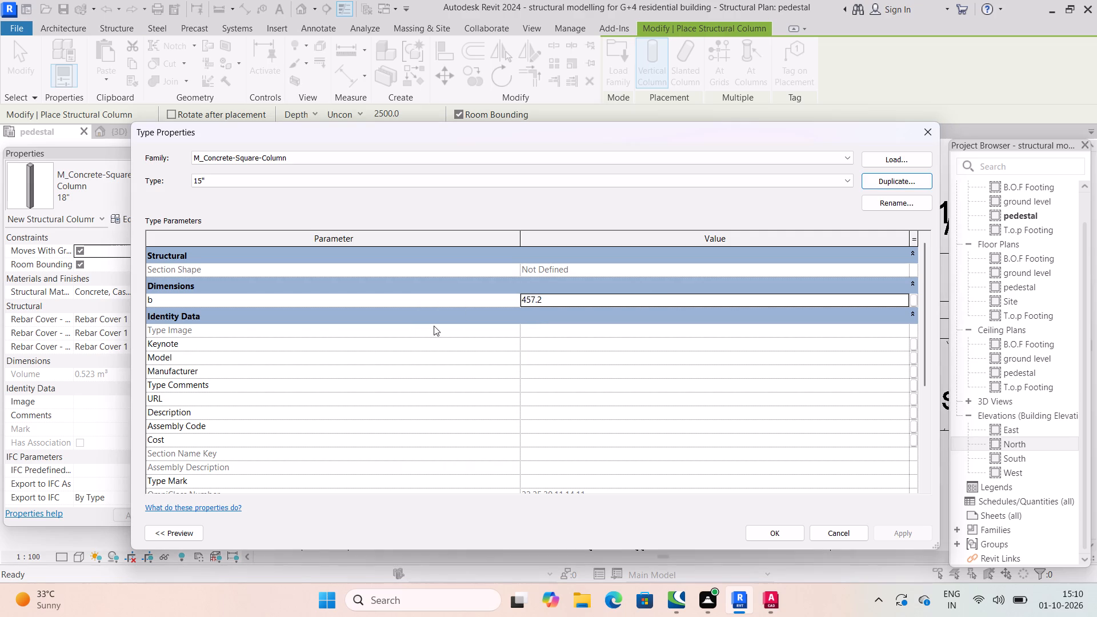
Set dimension b of the 15" square column type to 15" and apply the type changes.
left_click(568, 301)
type("15\"")
key("Return")
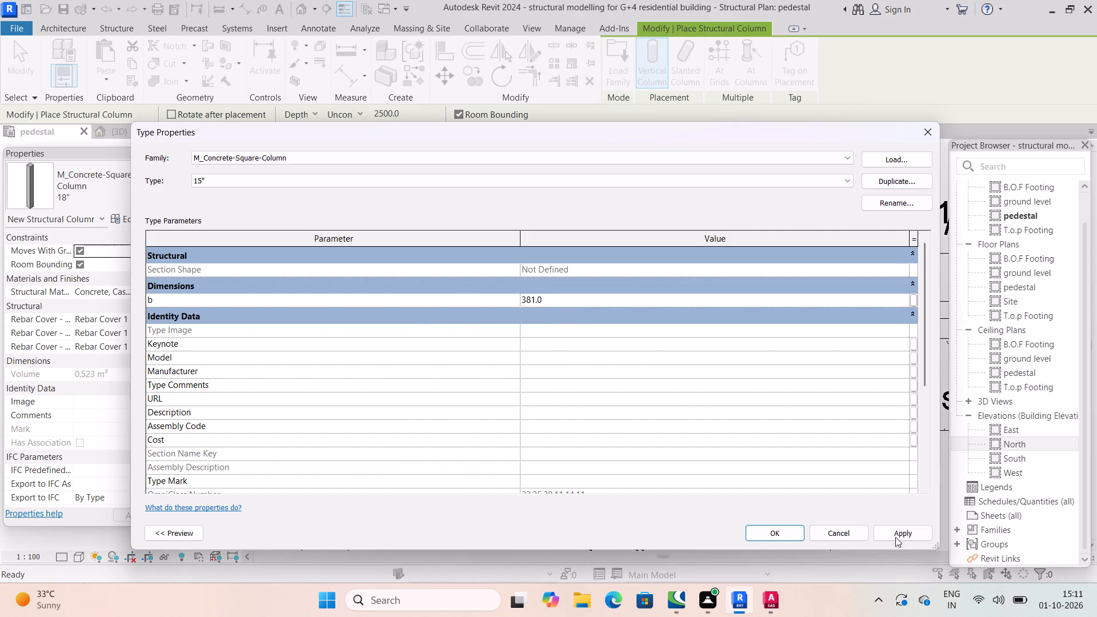
left_click(908, 535)
left_click(794, 530)
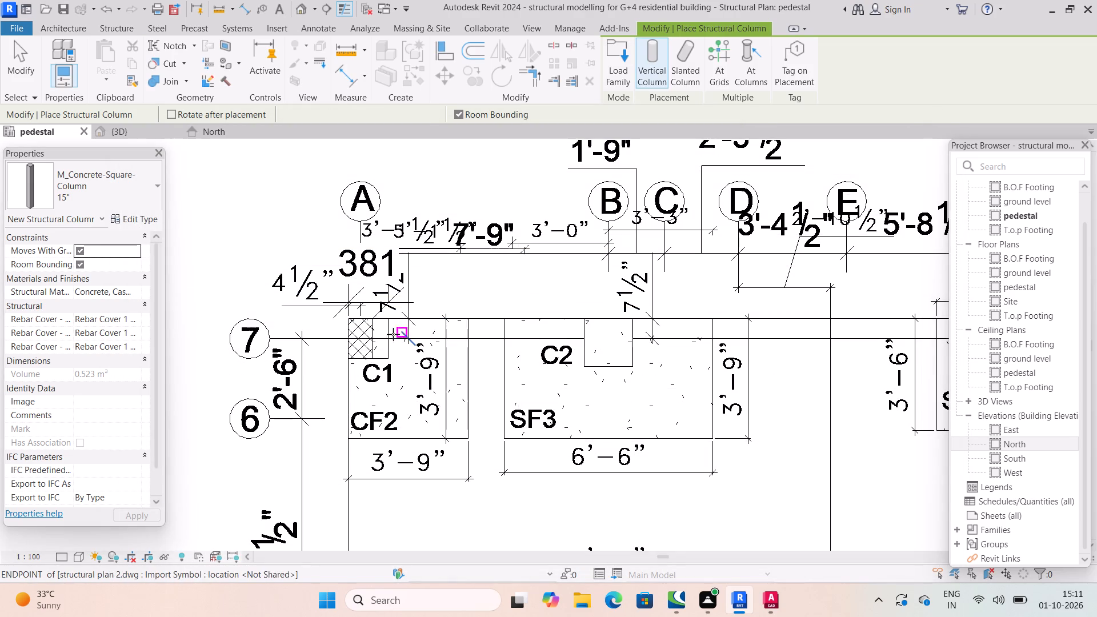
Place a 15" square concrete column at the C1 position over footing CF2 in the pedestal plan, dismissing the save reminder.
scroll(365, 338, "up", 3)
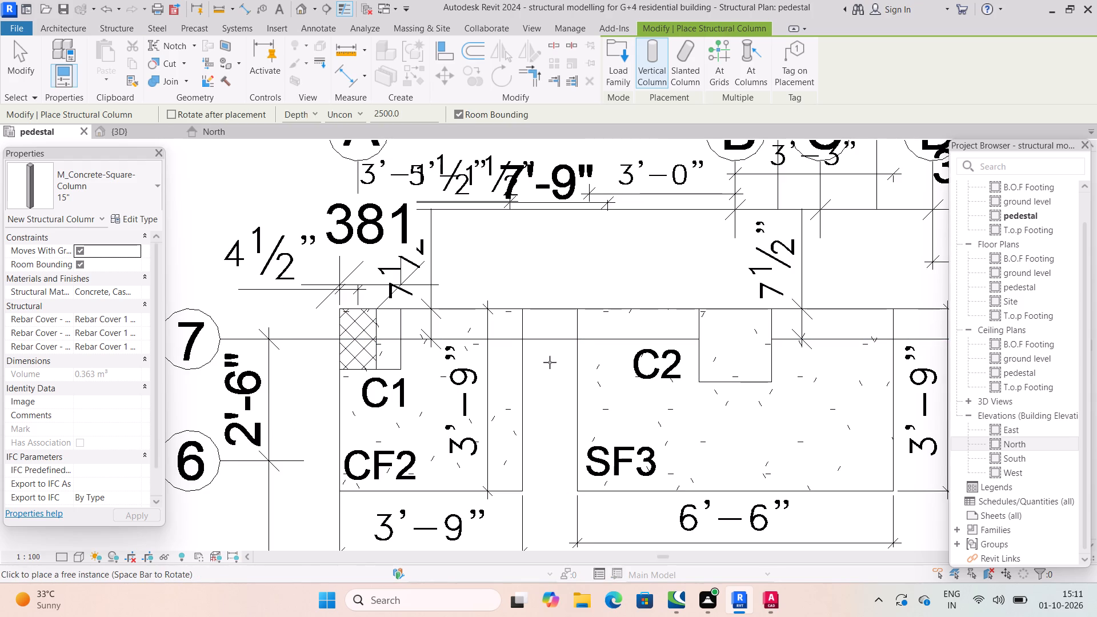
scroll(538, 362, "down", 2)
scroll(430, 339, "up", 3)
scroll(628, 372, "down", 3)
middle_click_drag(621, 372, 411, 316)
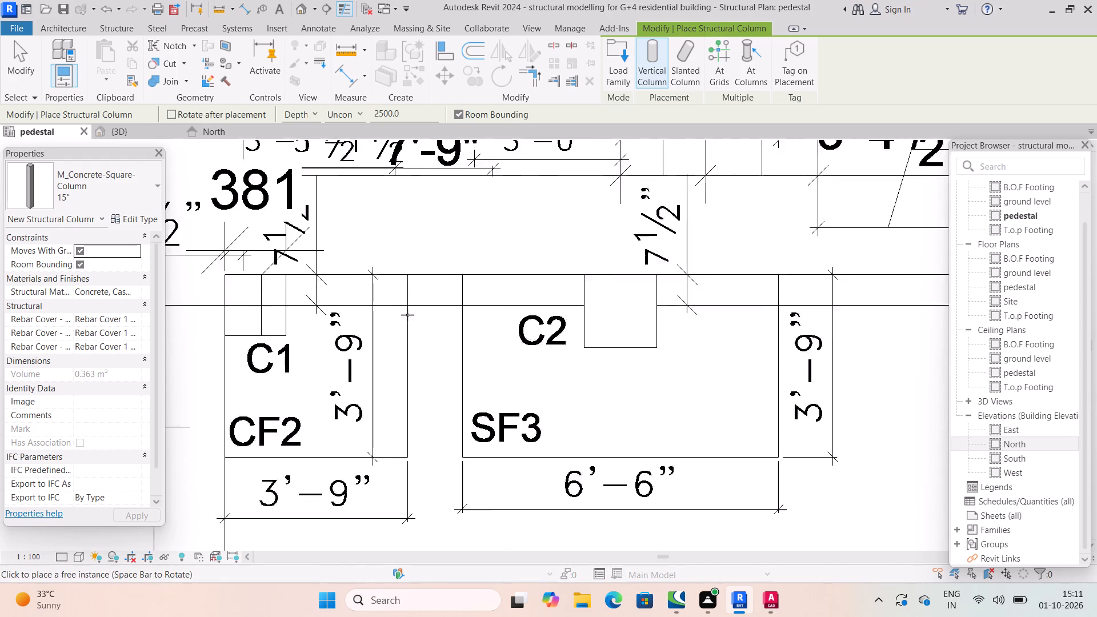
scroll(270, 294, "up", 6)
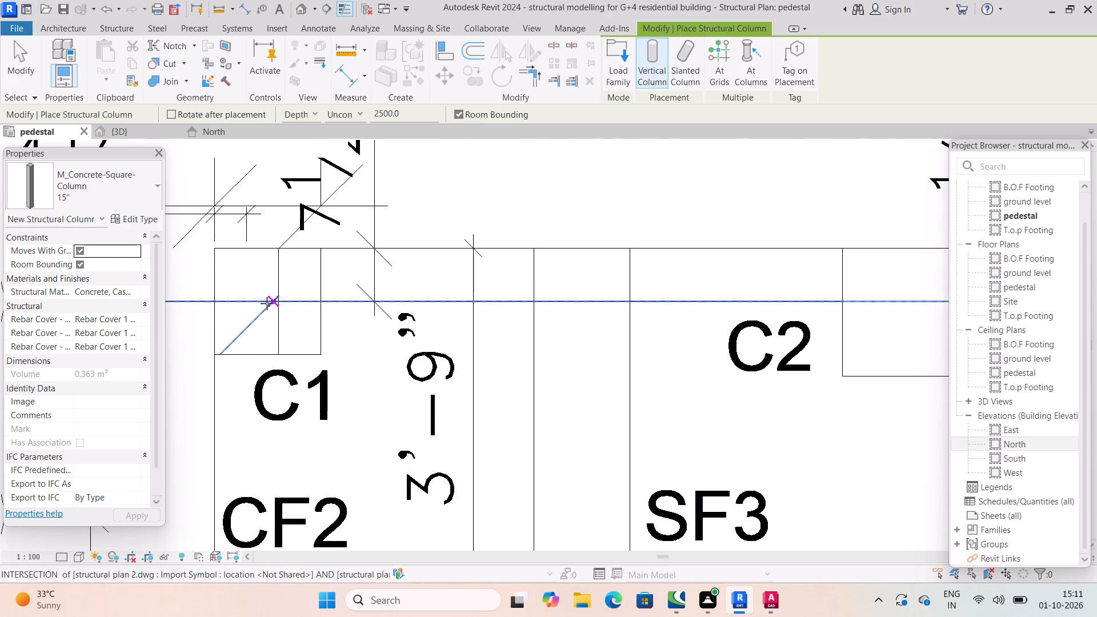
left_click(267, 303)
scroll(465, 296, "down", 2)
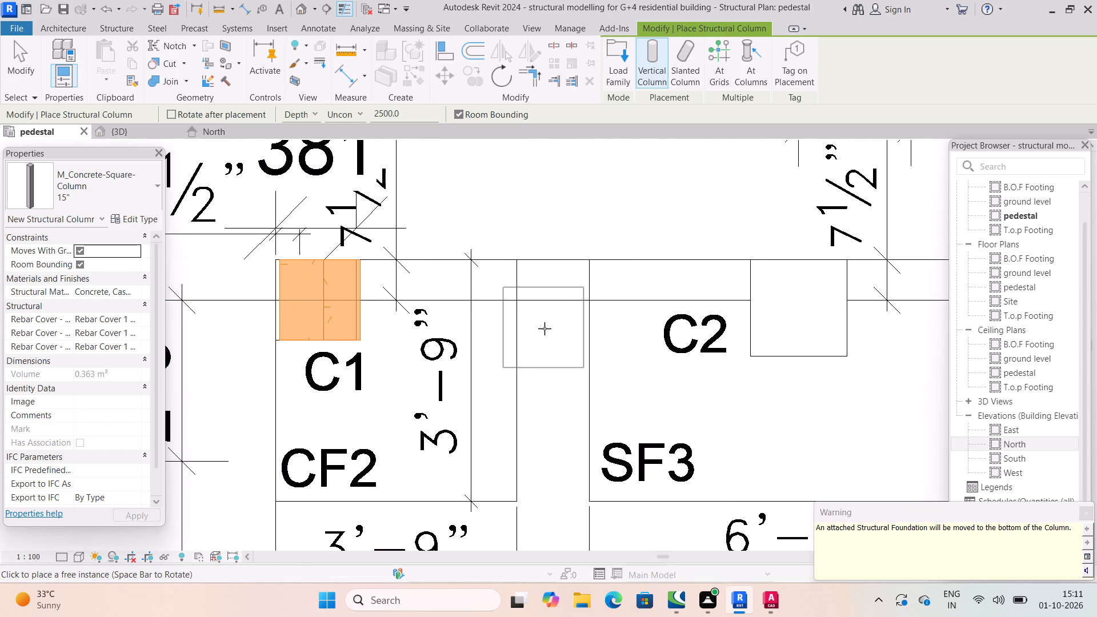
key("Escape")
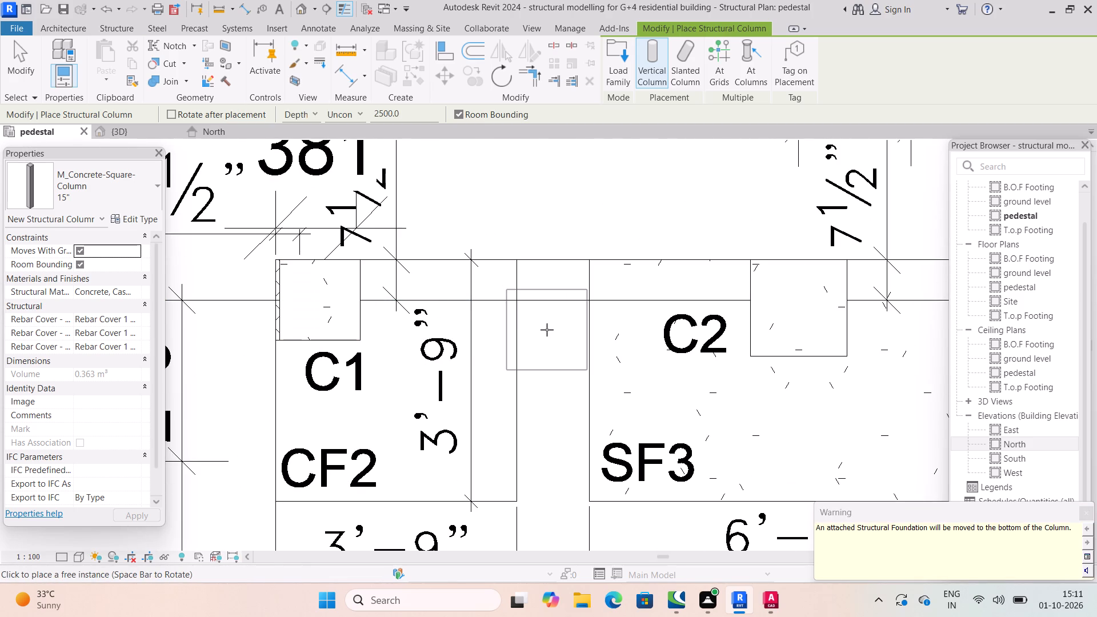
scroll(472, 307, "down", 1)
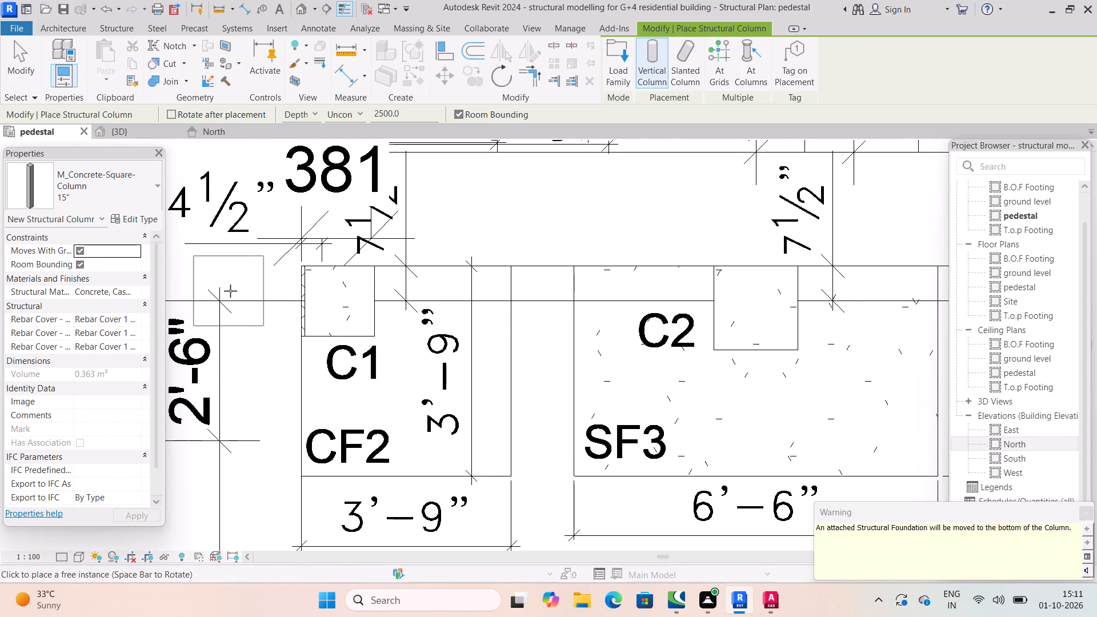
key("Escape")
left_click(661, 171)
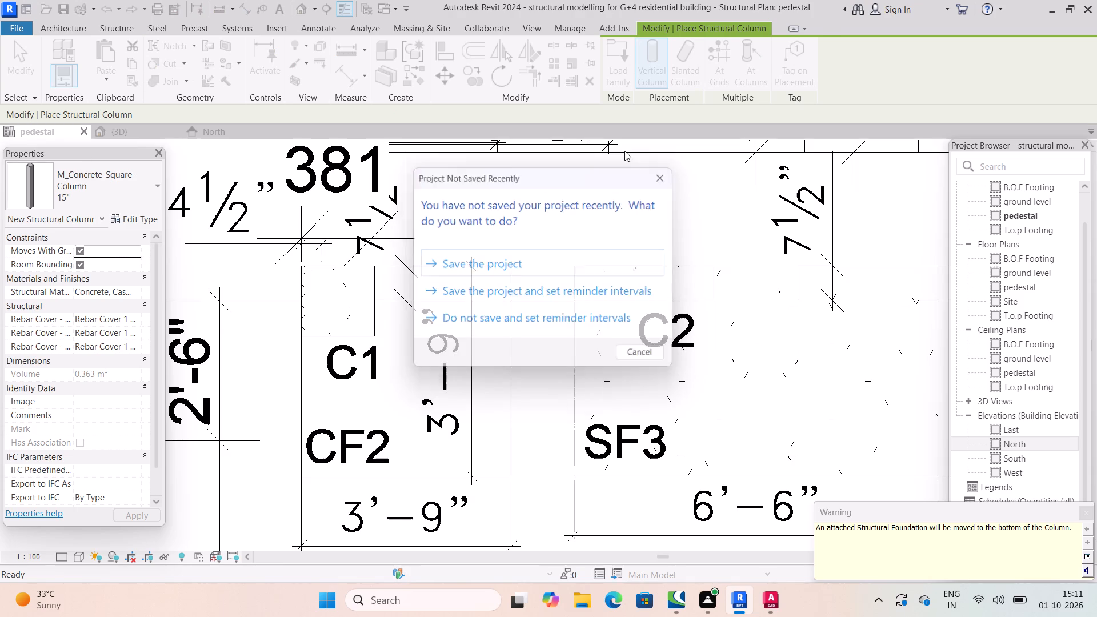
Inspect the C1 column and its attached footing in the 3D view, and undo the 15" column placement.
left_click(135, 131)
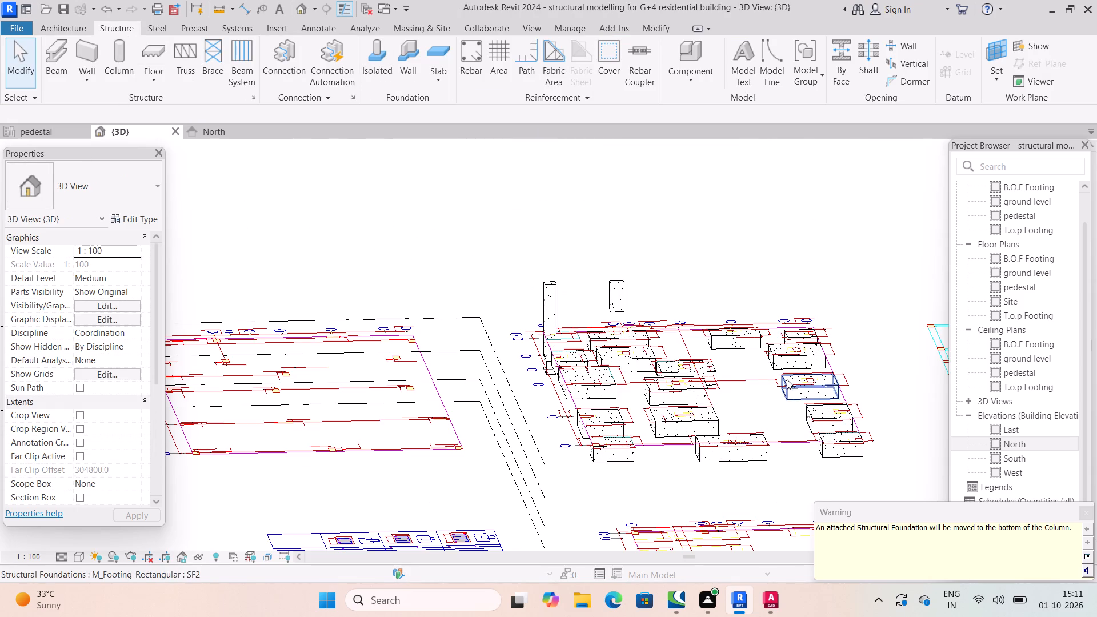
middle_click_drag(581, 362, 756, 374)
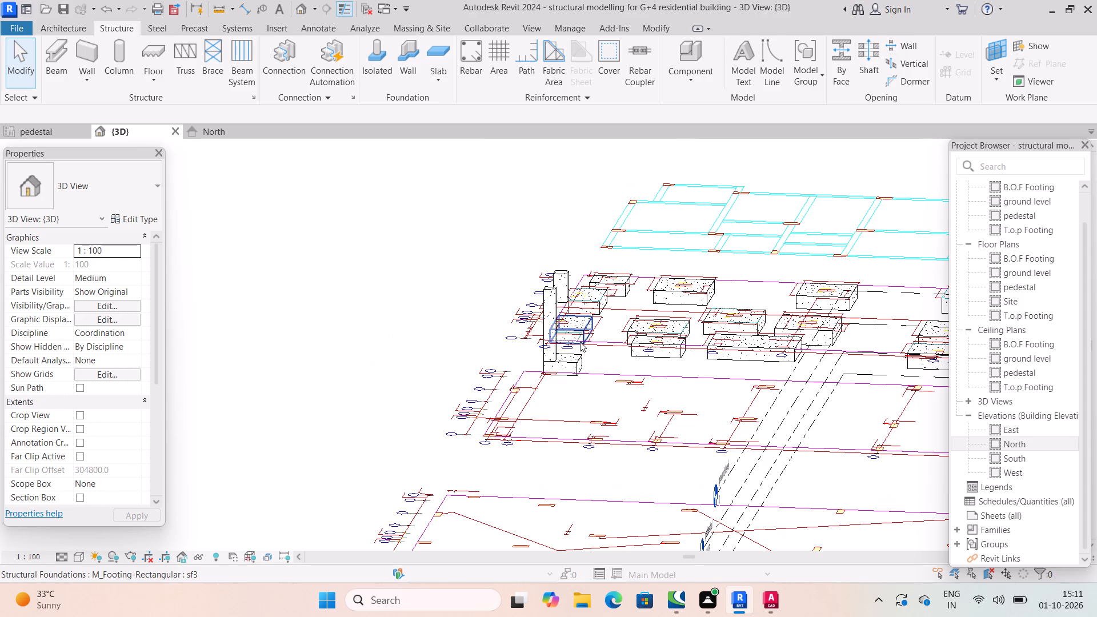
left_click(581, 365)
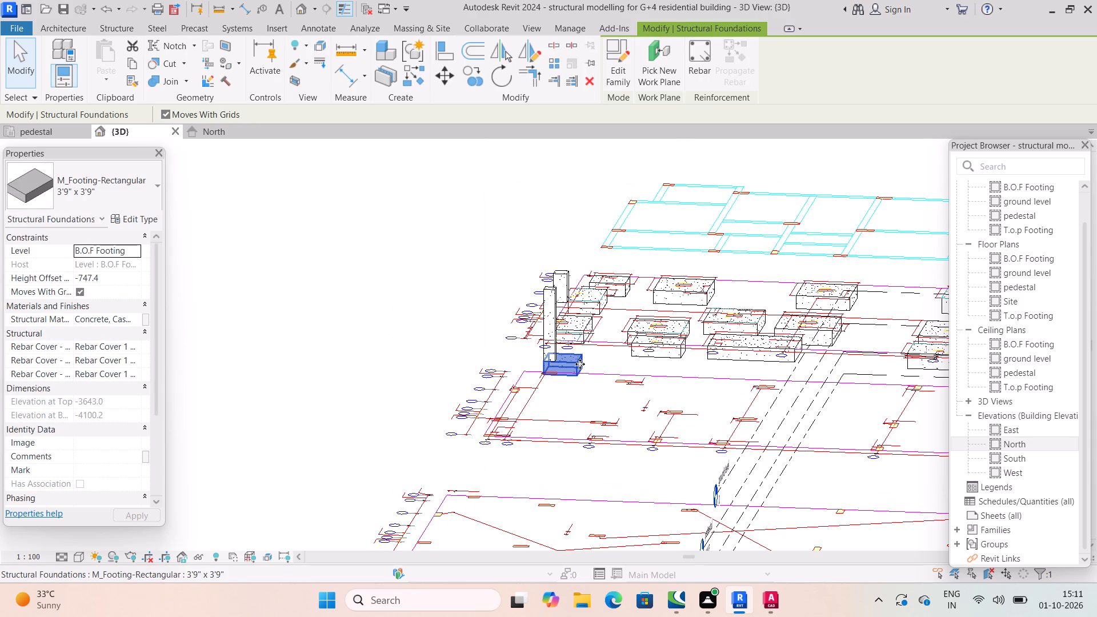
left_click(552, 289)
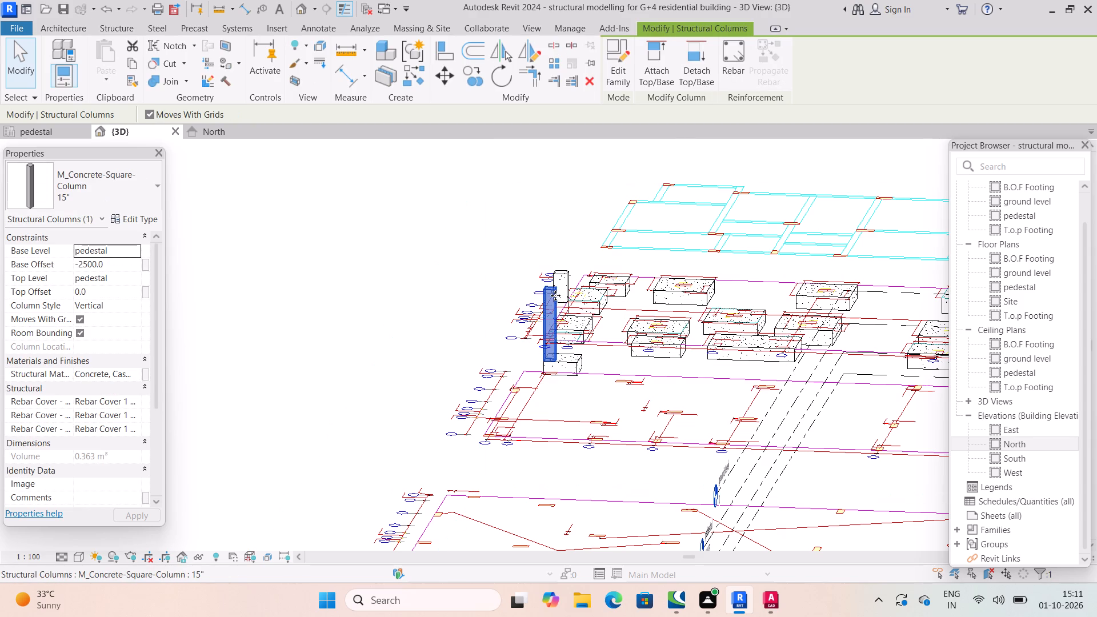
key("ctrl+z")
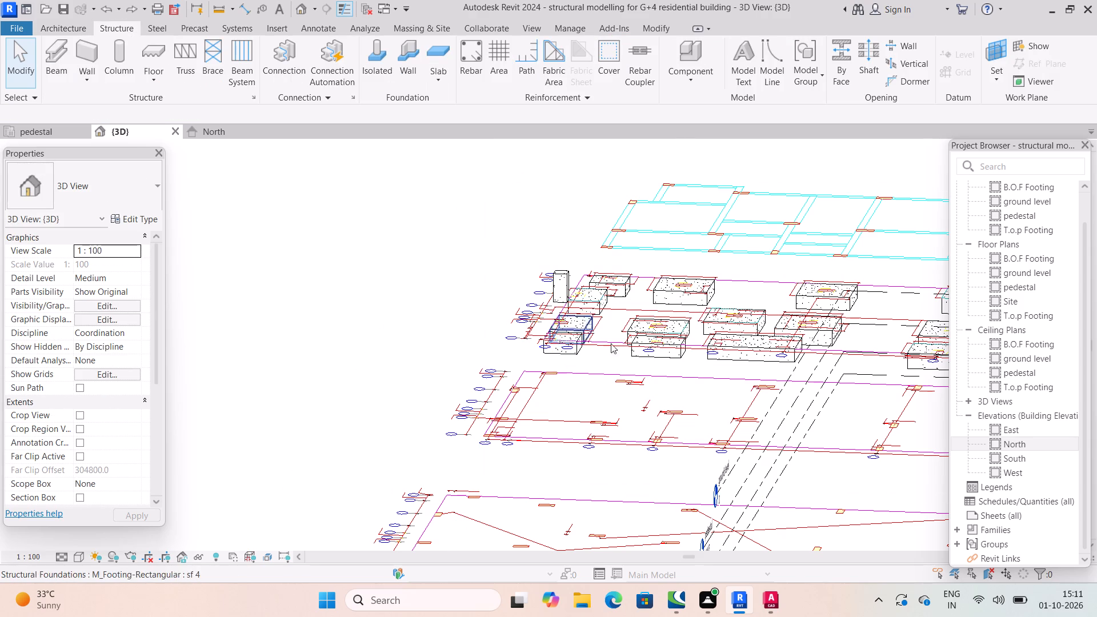
Examine the footings and the C2 column in 3D and in the T.o.p Footing, B.O.F Footing, ground level and pedestal structural plans.
middle_click_drag(618, 350, 469, 315)
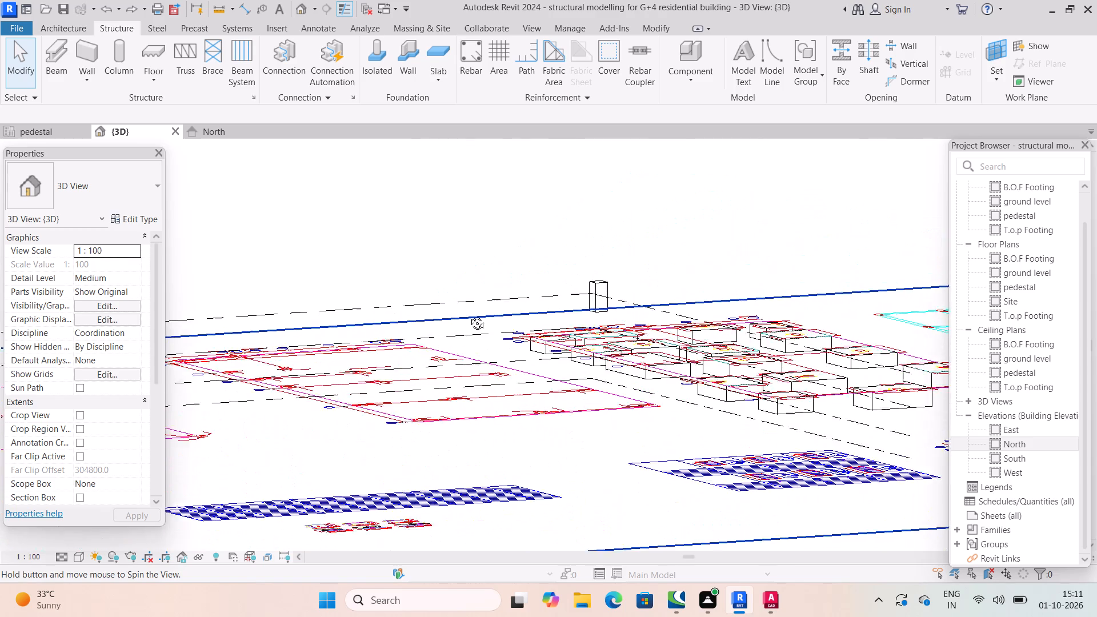
middle_click_drag(469, 315, 447, 331)
scroll(728, 307, "down", 4)
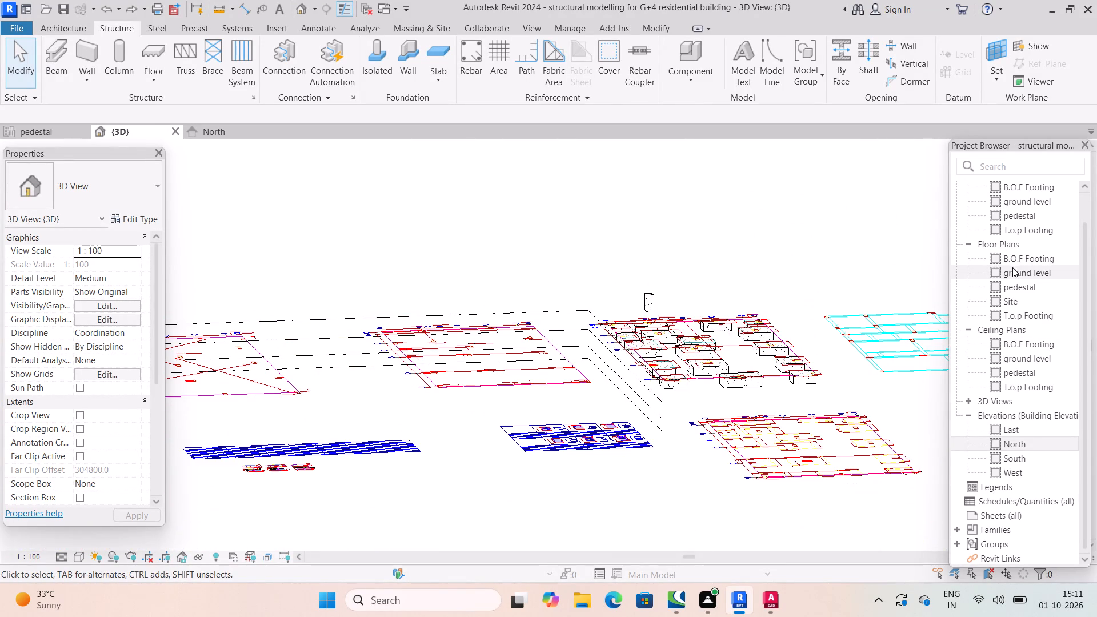
scroll(1041, 210, "up", 3)
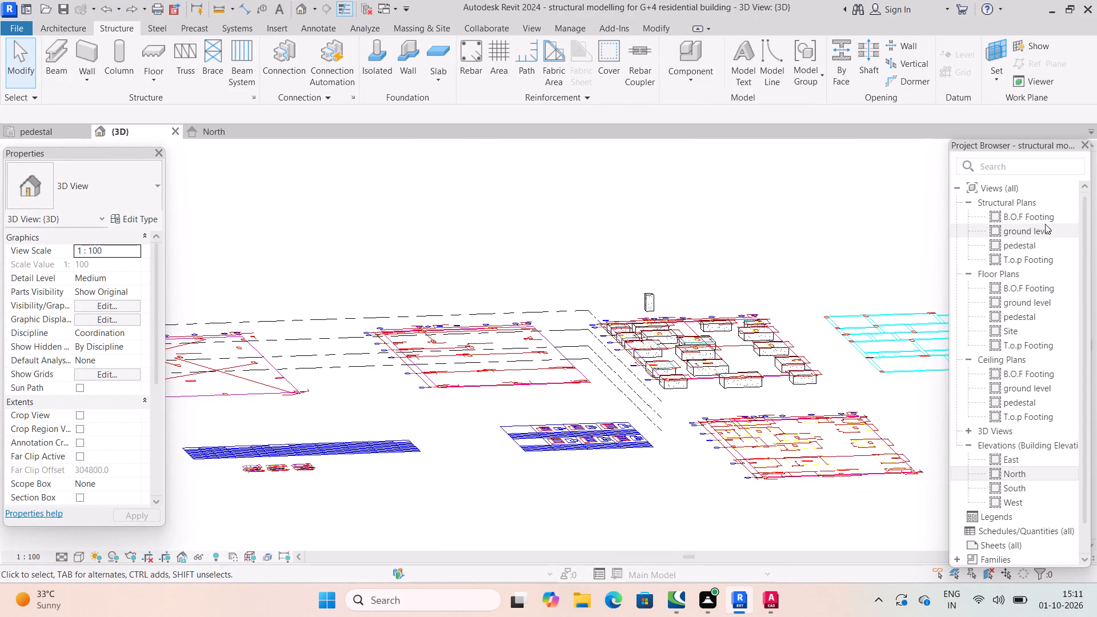
double_click(1041, 258)
scroll(615, 266, "up", 3)
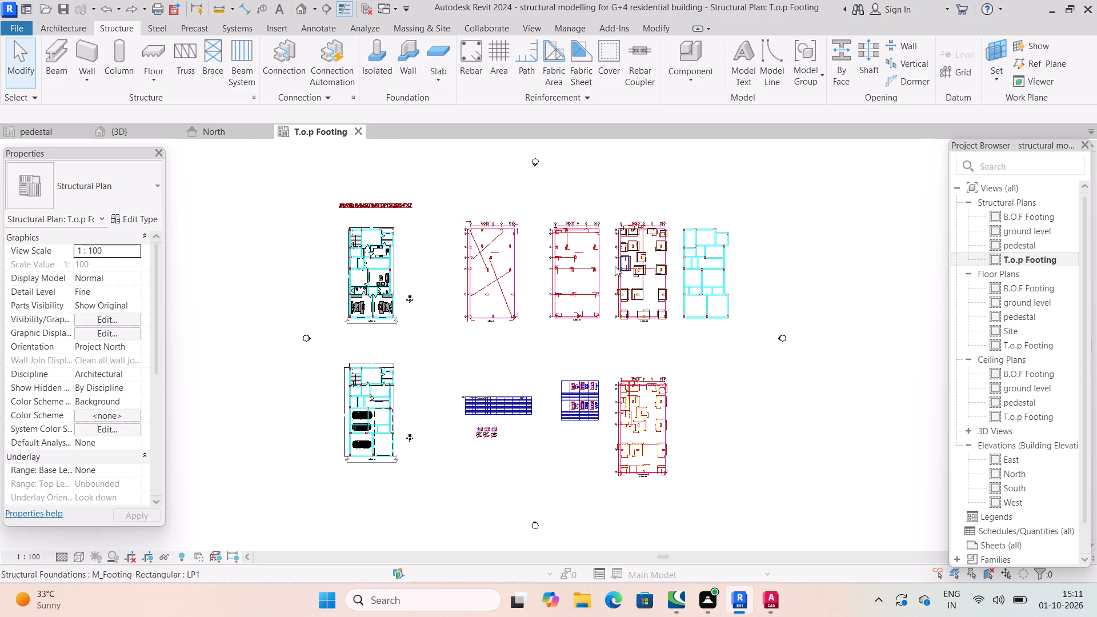
scroll(640, 221, "up", 19)
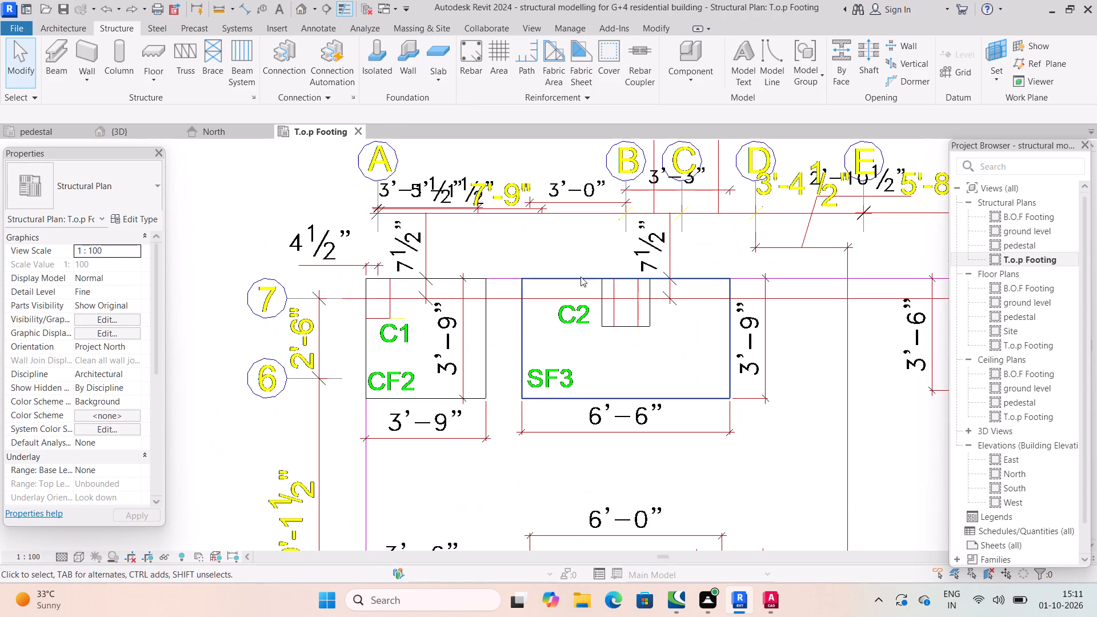
scroll(398, 297, "up", 3)
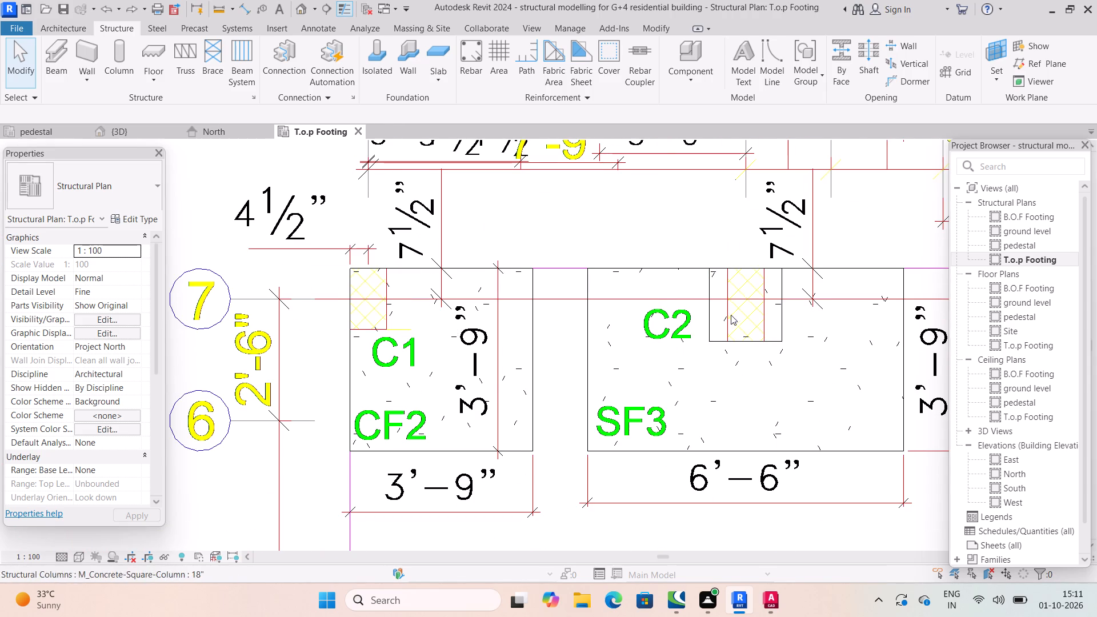
scroll(731, 315, "down", 2)
scroll(457, 301, "down", 3)
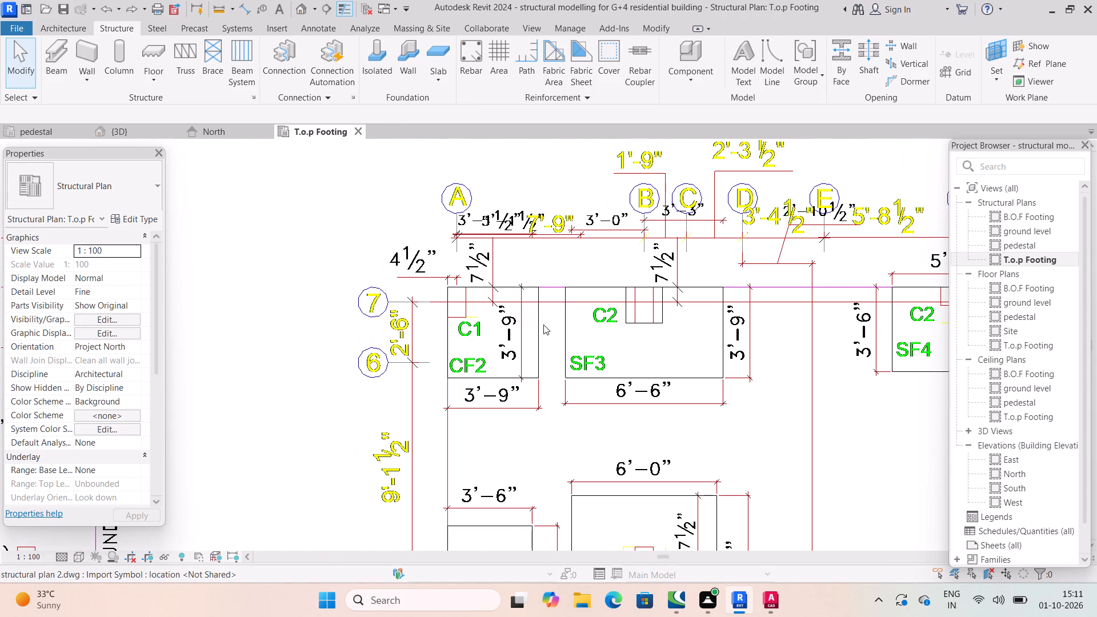
scroll(691, 336, "down", 4)
scroll(676, 307, "up", 2)
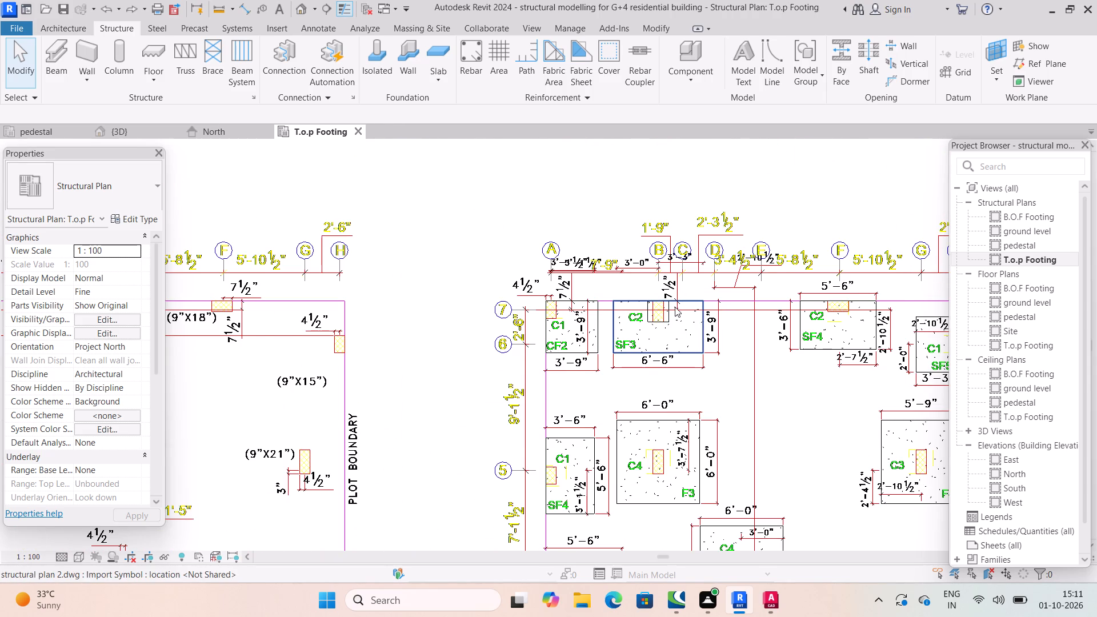
middle_click_drag(793, 330, 654, 239)
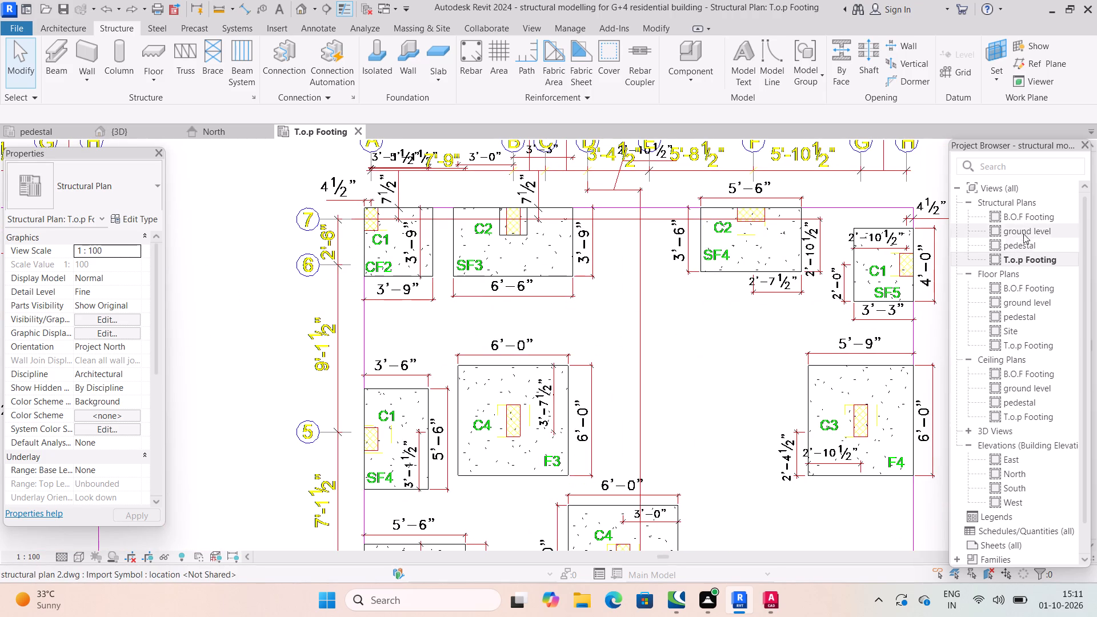
double_click(1028, 215)
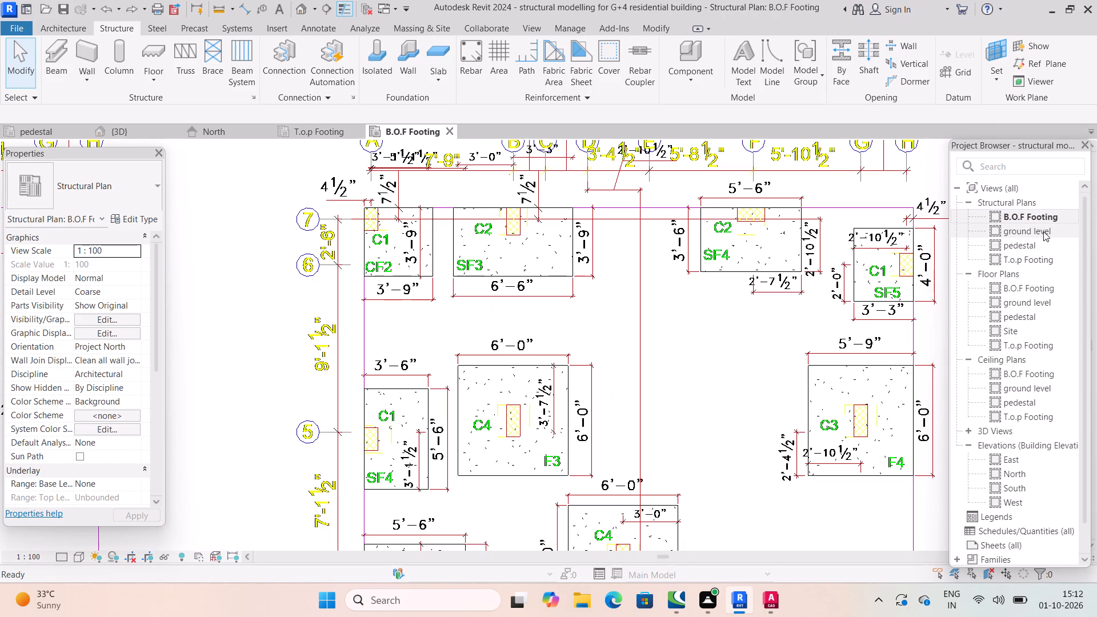
double_click(1043, 231)
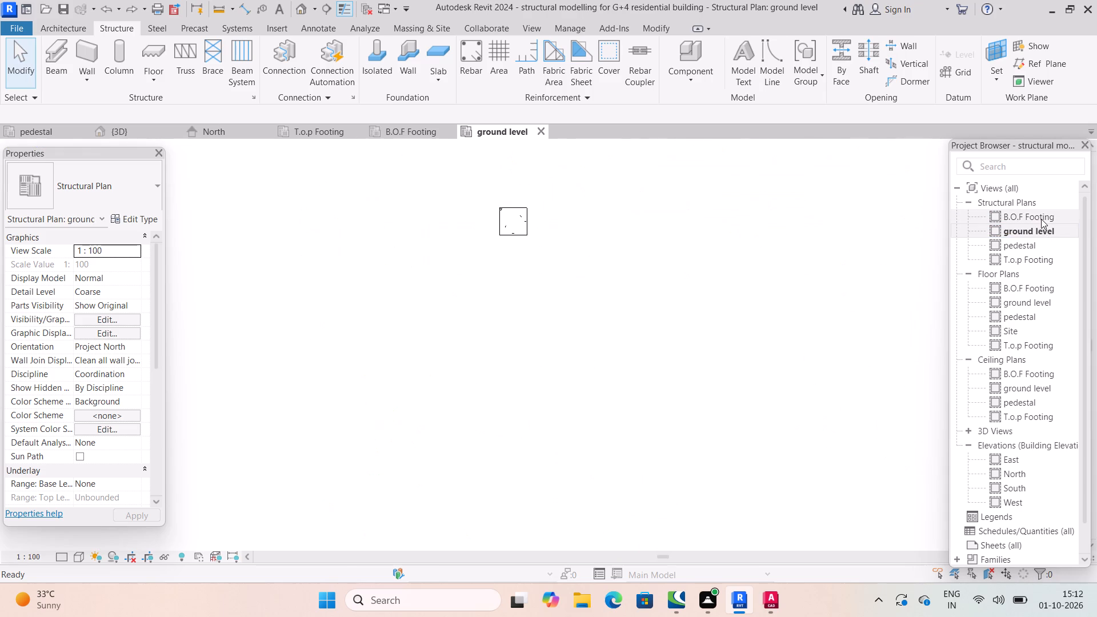
double_click(1037, 245)
scroll(742, 301, "down", 4)
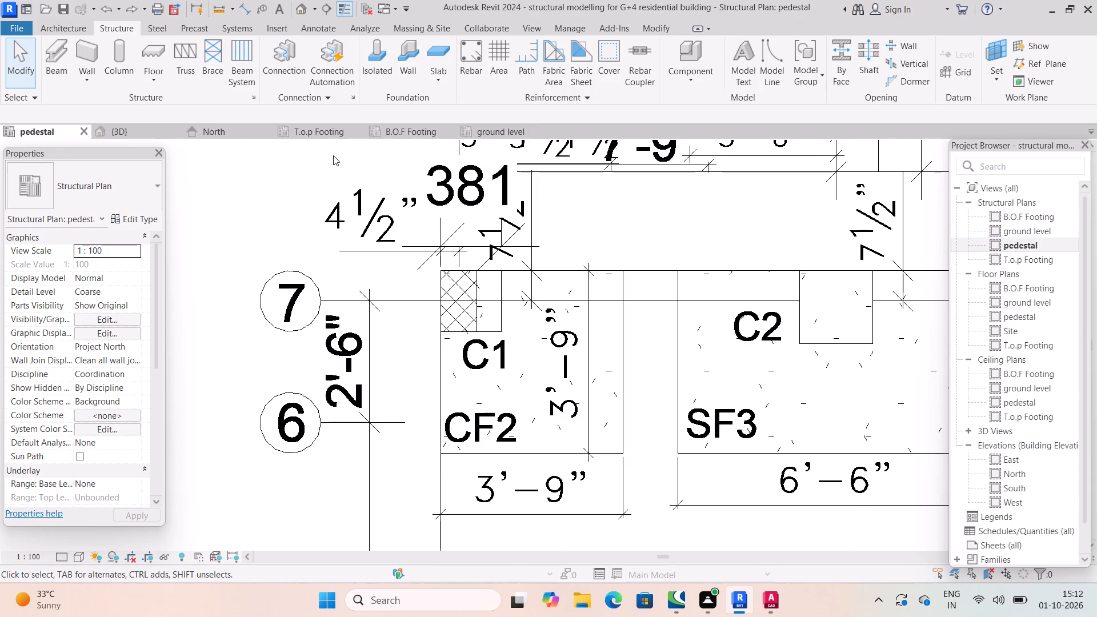
Delete the 18" square concrete column standing above the footings in the North elevation.
left_click(237, 136)
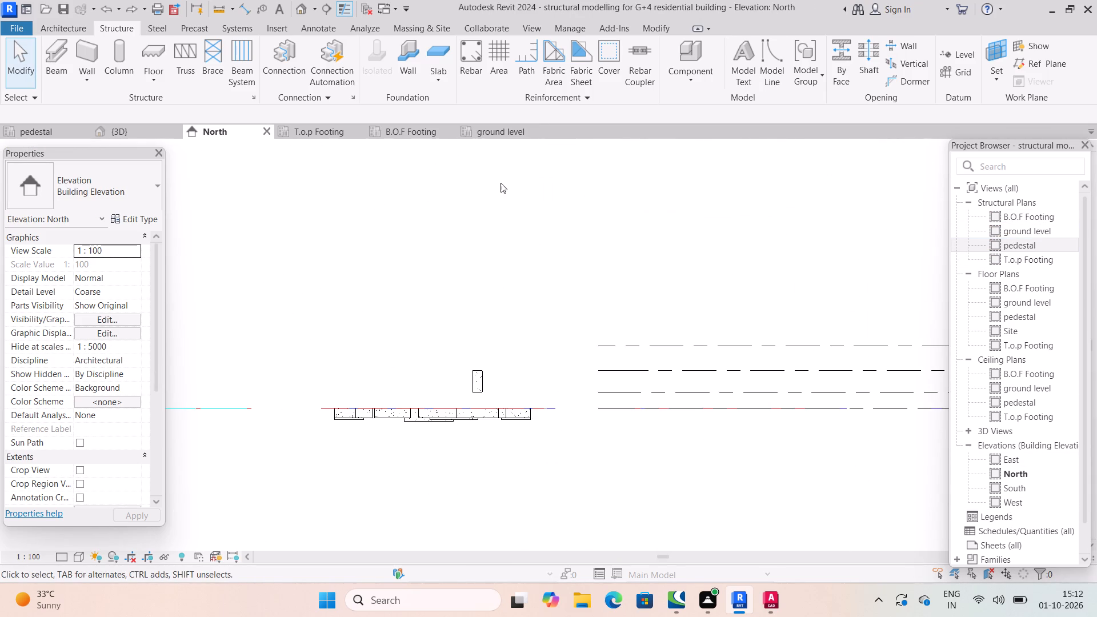
scroll(569, 396, "up", 2)
middle_click_drag(680, 421, 480, 385)
scroll(560, 398, "down", 4)
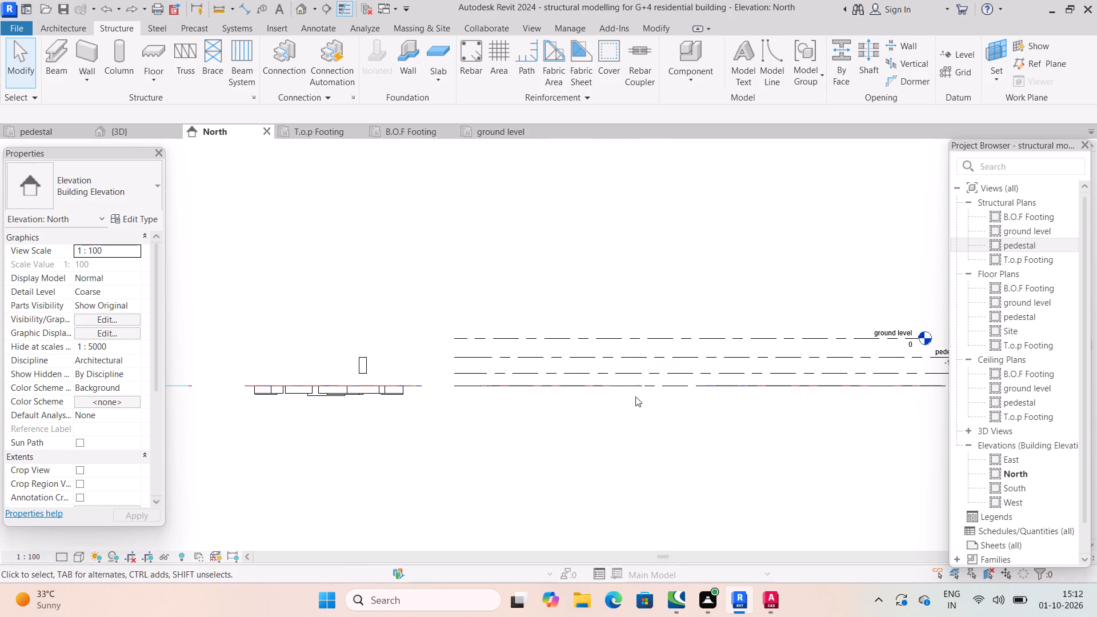
middle_click_drag(637, 396, 423, 368)
scroll(579, 399, "down", 1)
middle_click_drag(423, 368, 584, 355)
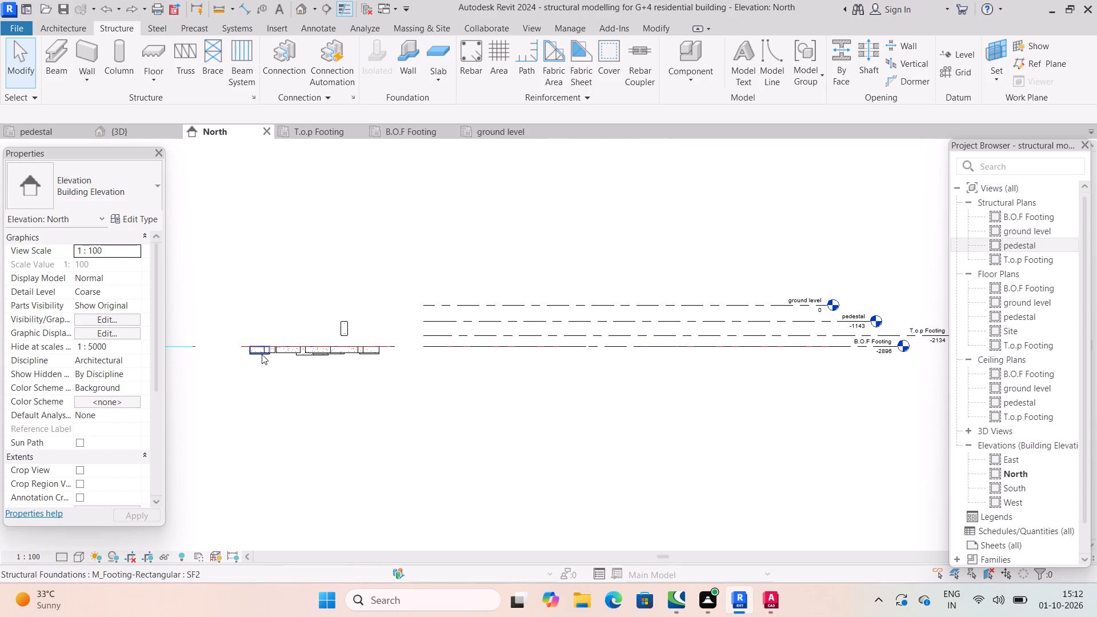
left_click(348, 331)
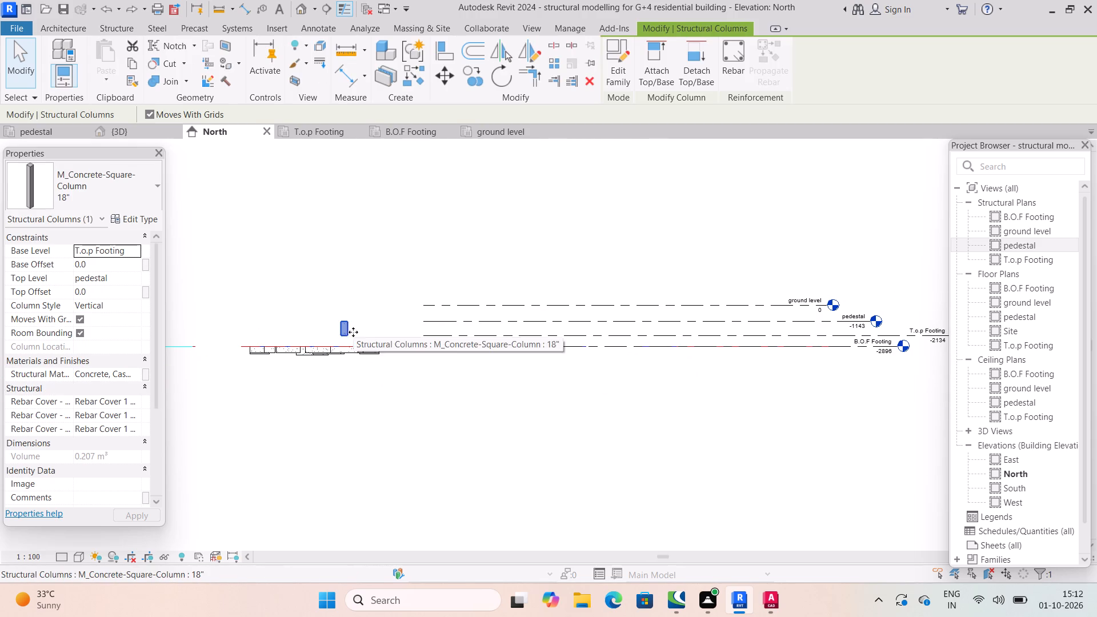
key("Delete")
Set the level of all the rectangular footings to T.o.p Footing.
left_click_drag(219, 319, 421, 388)
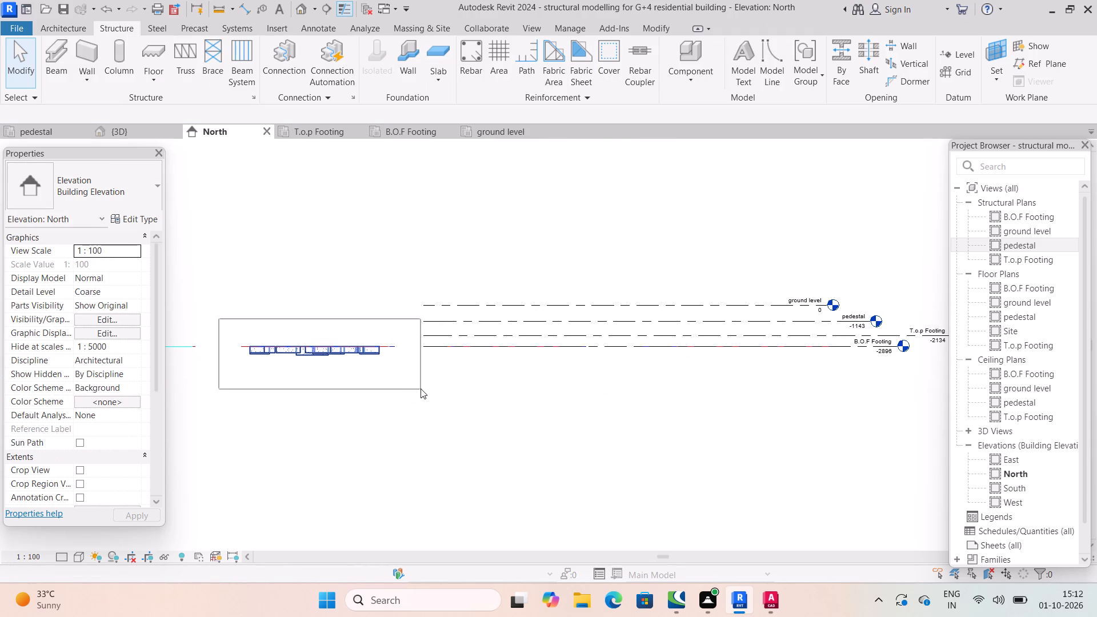
left_click_drag(421, 388, 421, 387)
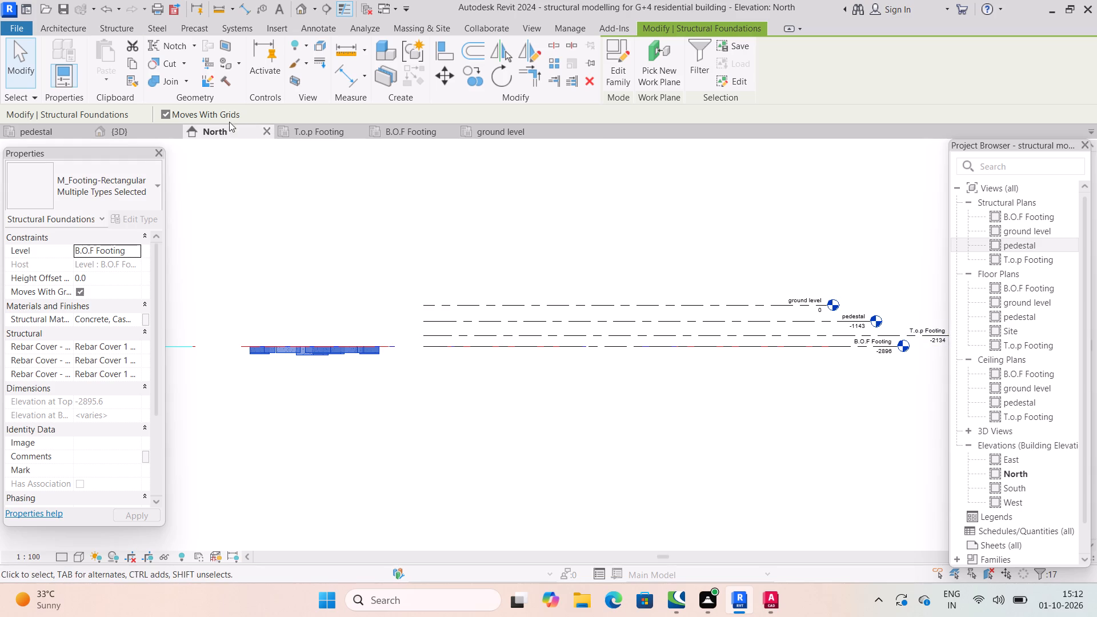
left_click(133, 248)
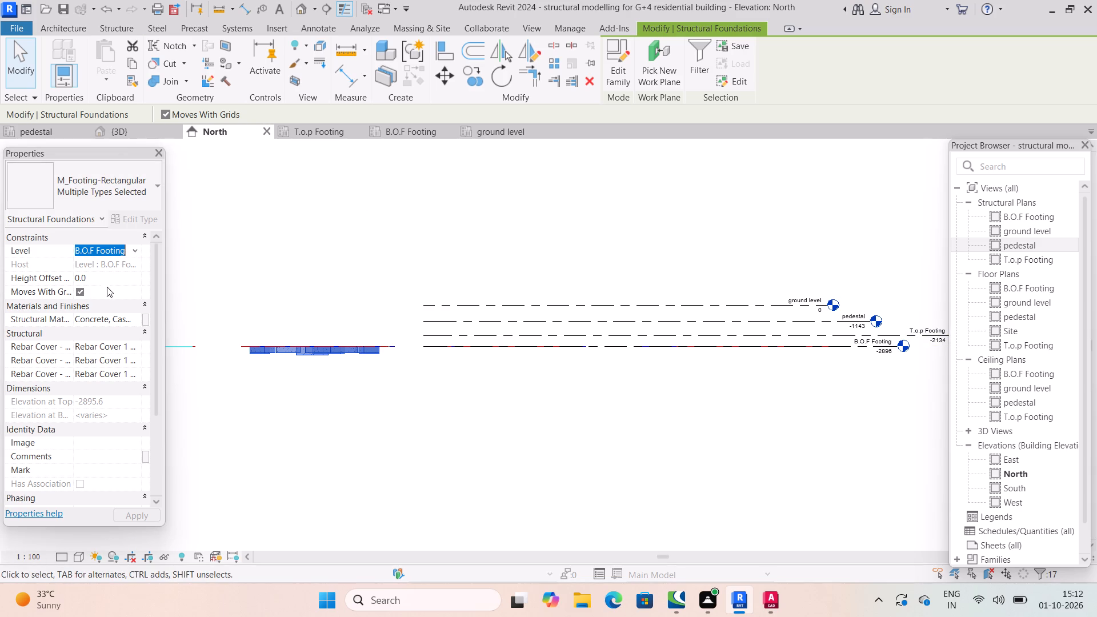
left_click(124, 270)
left_click(269, 252)
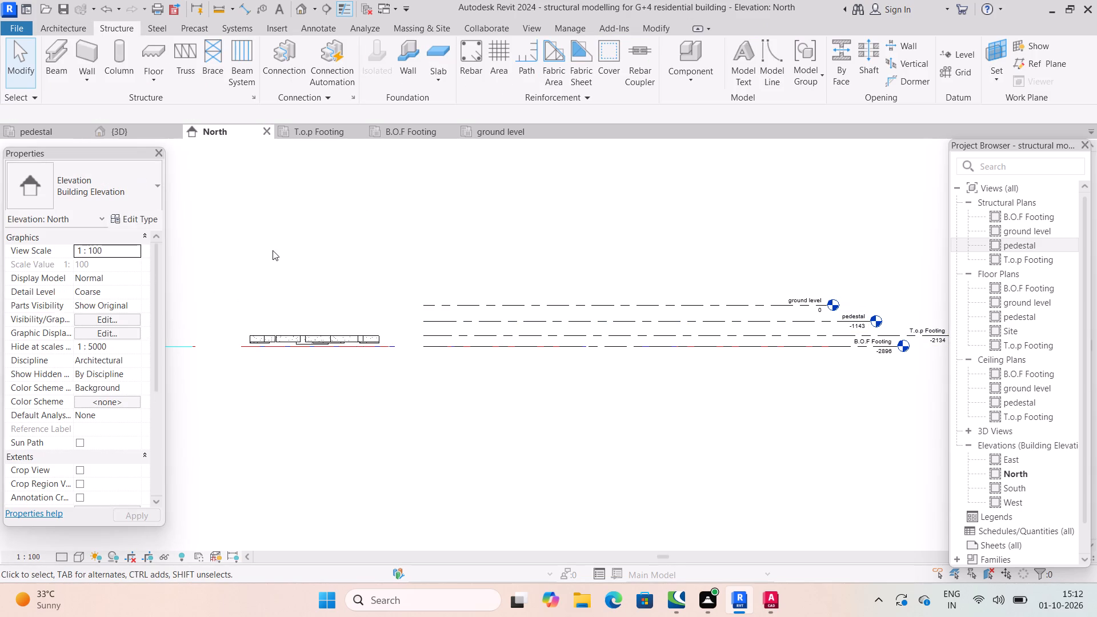
Examine the footings against the B.O.F Footing, T.o.p Footing, pedestal and ground level lines in the North elevation.
scroll(356, 324, "up", 3)
middle_click_drag(567, 384, 475, 391)
middle_click_drag(690, 383, 513, 382)
scroll(686, 384, "down", 4)
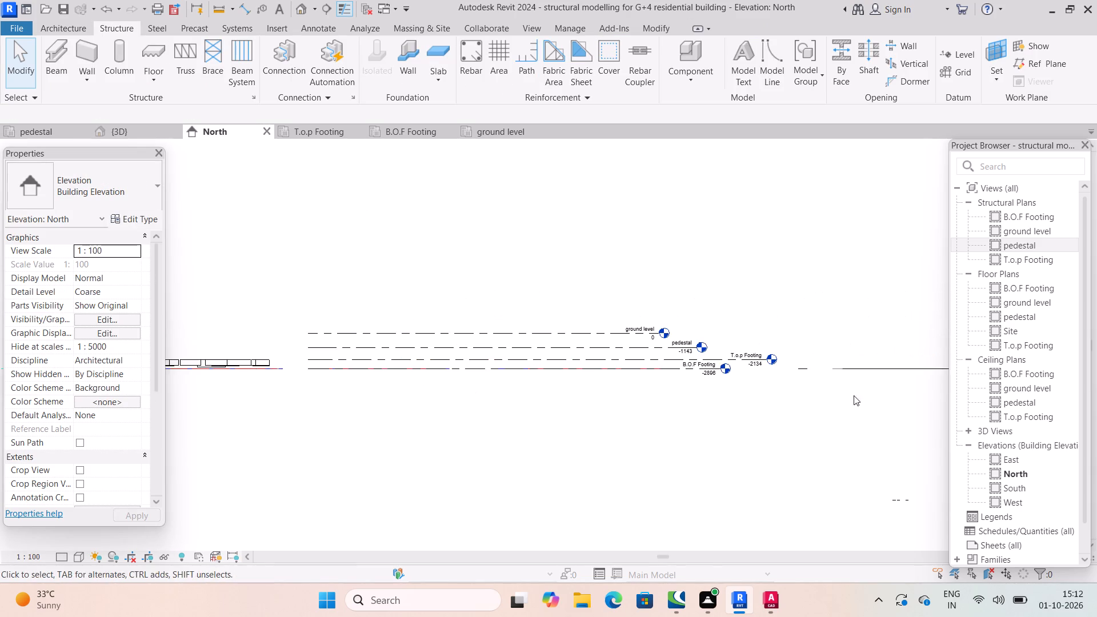
middle_click_drag(836, 408, 766, 430)
scroll(516, 385, "up", 2)
middle_click_drag(465, 406, 678, 380)
scroll(399, 360, "up", 2)
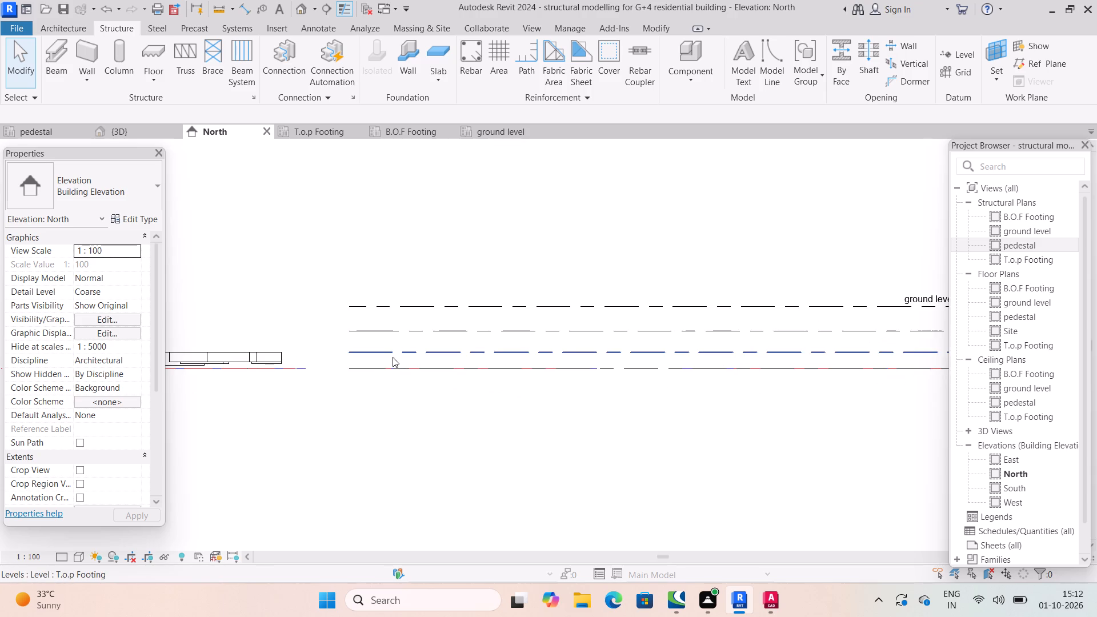
scroll(552, 368, "up", 1)
scroll(551, 369, "down", 1)
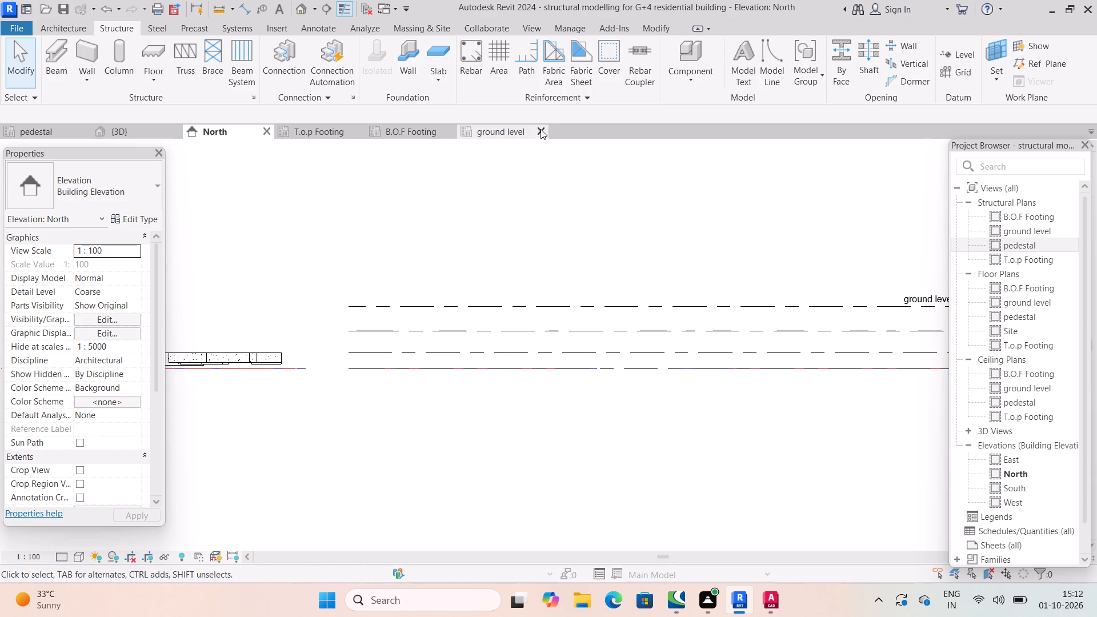
Close the ground level and B.O.F Footing views.
left_click(541, 129)
left_click(454, 130)
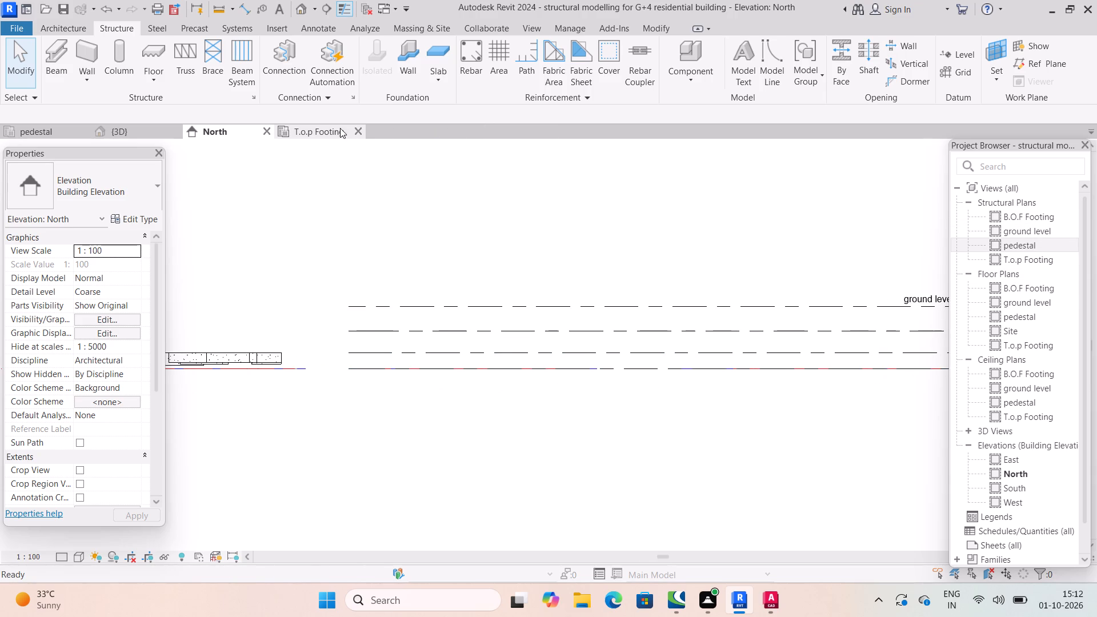
Examine the footings in the T.o.p Footing and pedestal structural plans and in the 3D view.
left_click(335, 130)
scroll(559, 264, "up", 1)
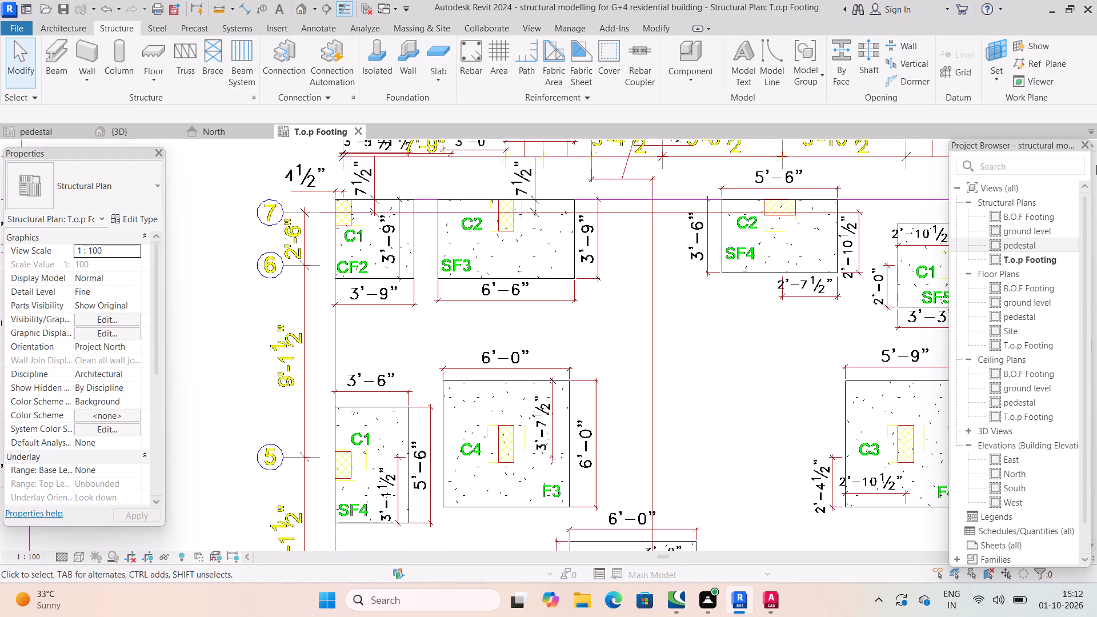
double_click(1040, 243)
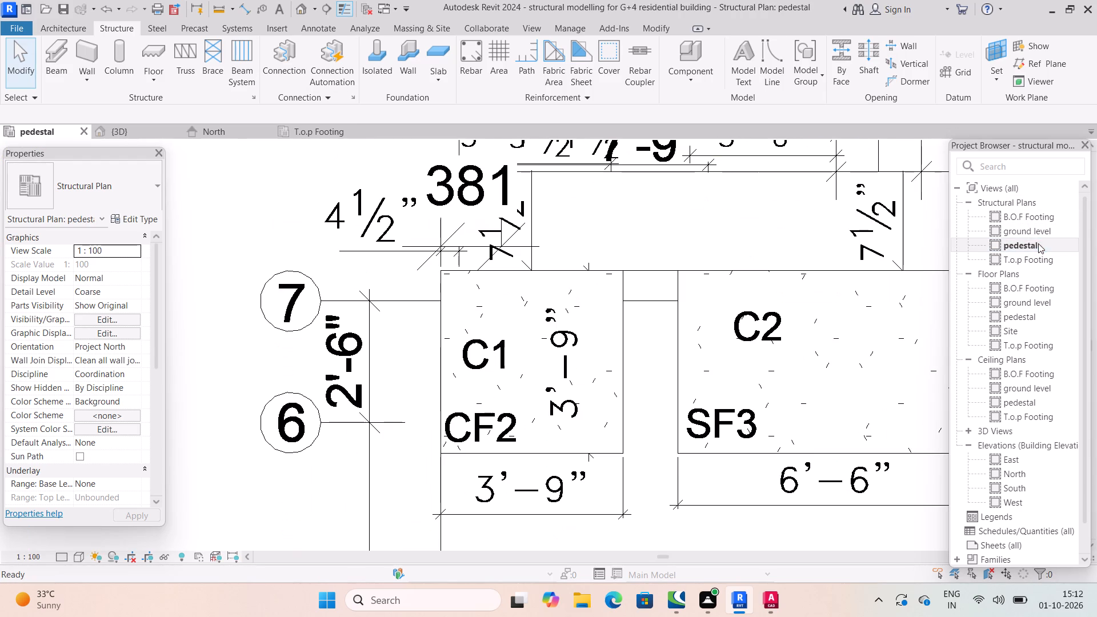
scroll(783, 263, "down", 11)
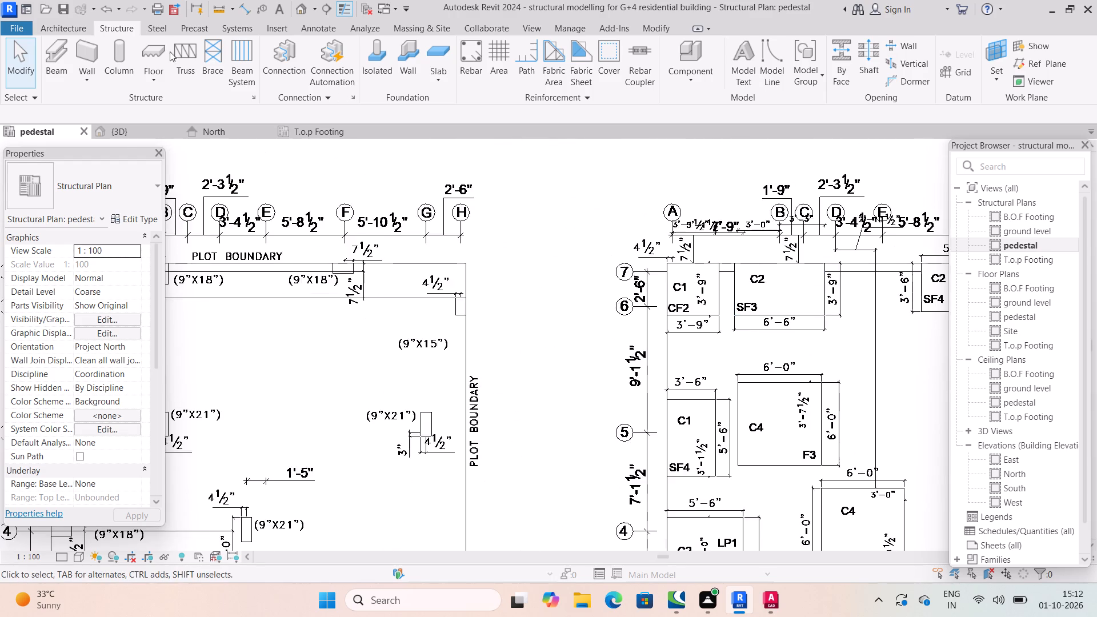
left_click(138, 131)
scroll(593, 298, "down", 2)
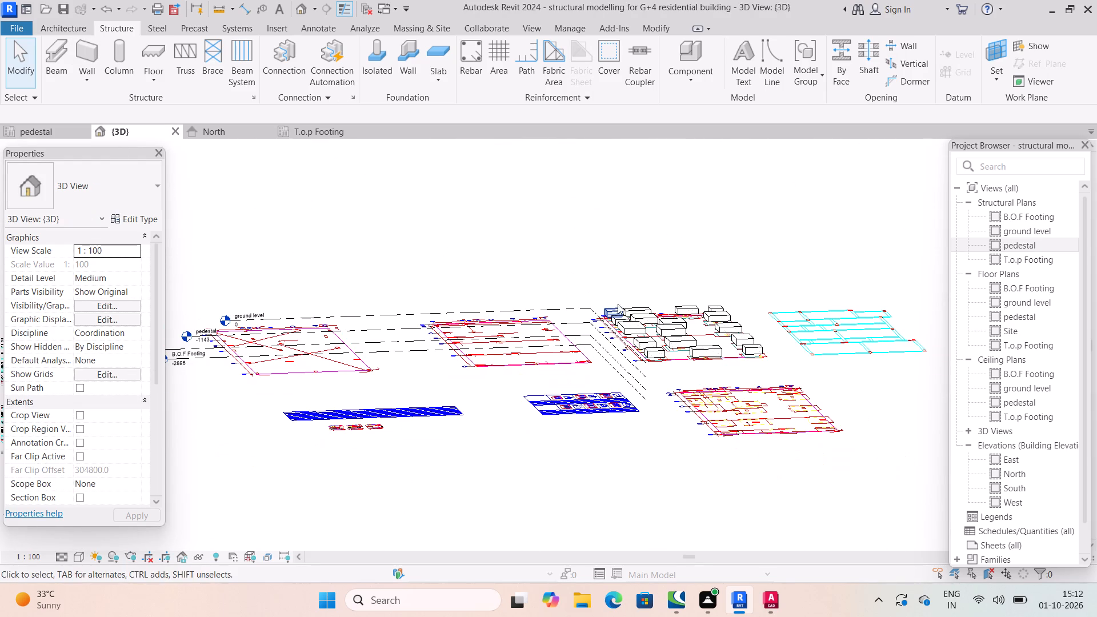
Measure the vertical distance between the T.o.p Footing and pedestal levels in the North elevation.
left_click(237, 133)
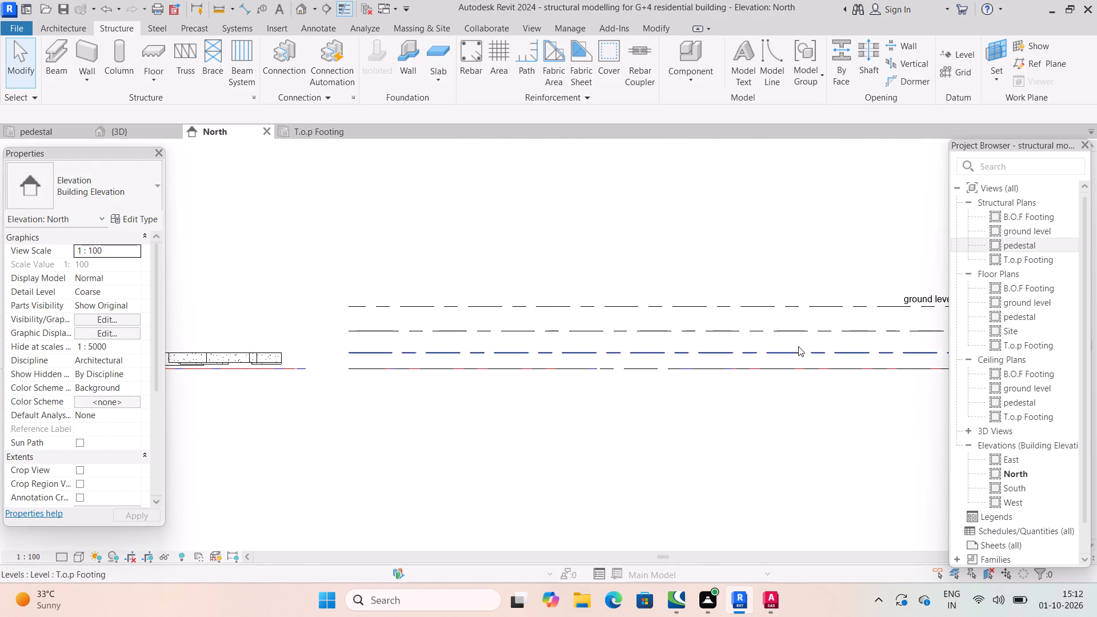
middle_click_drag(756, 319, 718, 310)
scroll(744, 311, "down", 2)
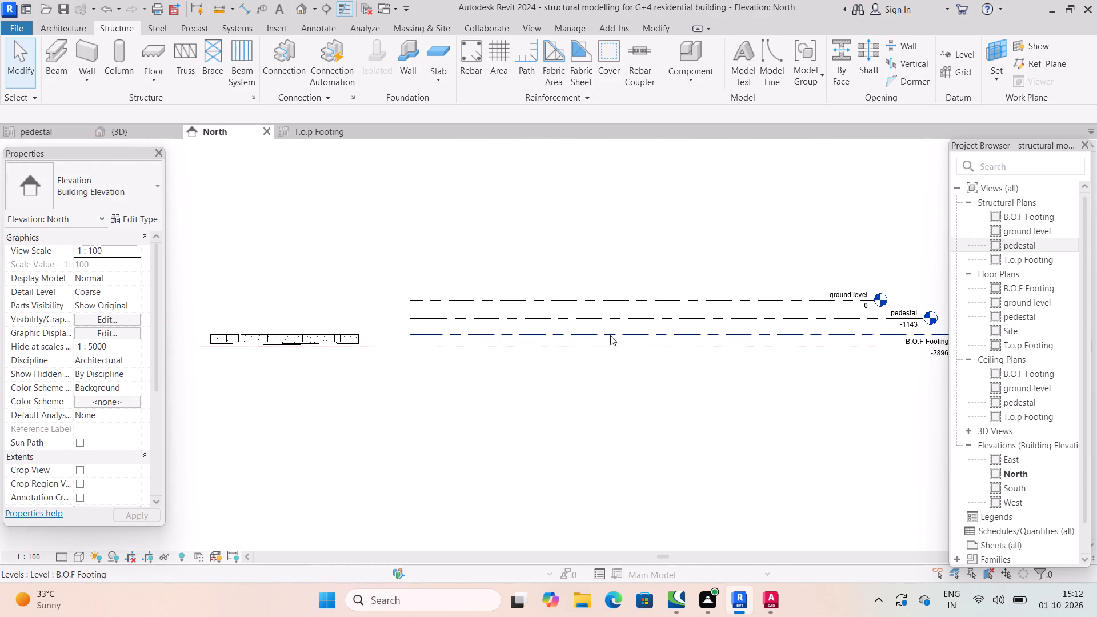
scroll(587, 336, "up", 2)
middle_click_drag(652, 319, 571, 289)
middle_click_drag(743, 416, 639, 448)
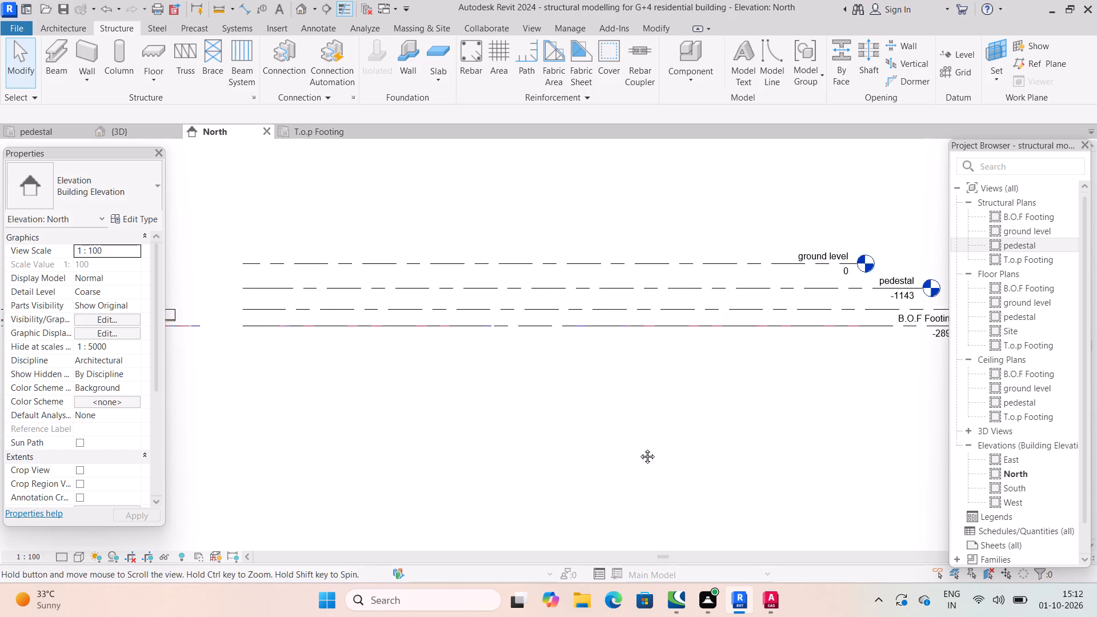
middle_click_drag(639, 448, 597, 450)
scroll(813, 375, "up", 1)
scroll(664, 362, "up", 3)
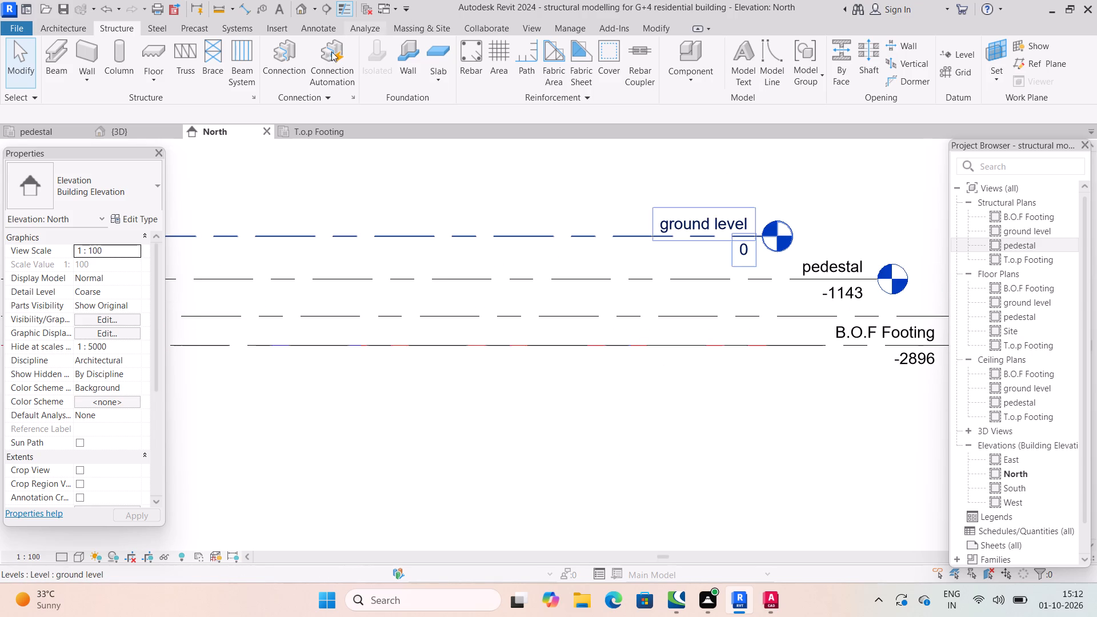
left_click(237, 6)
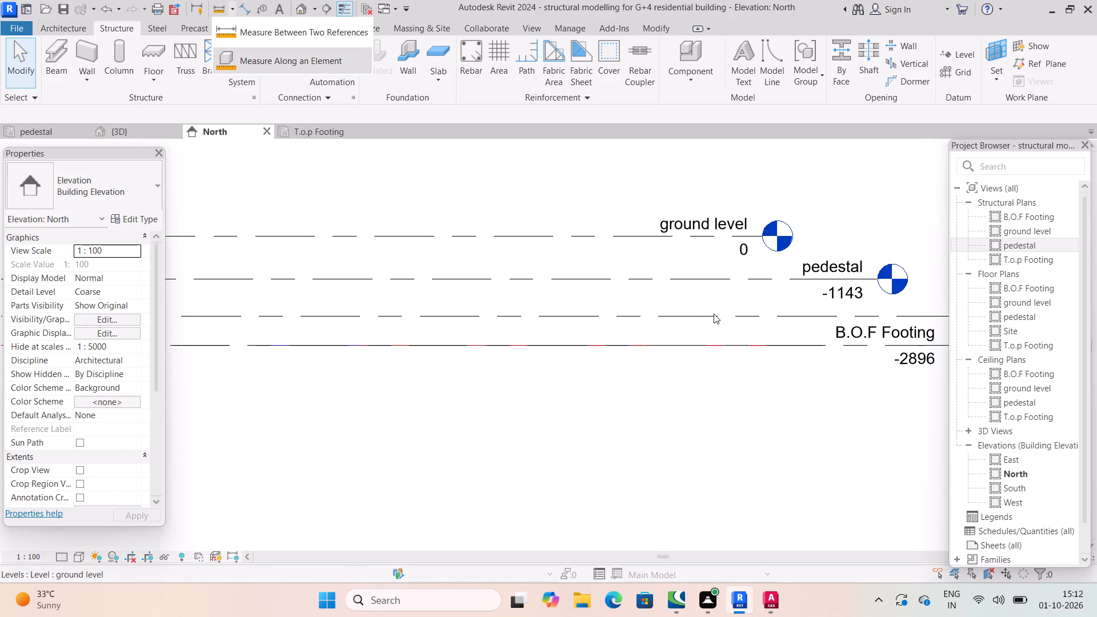
left_click(279, 34)
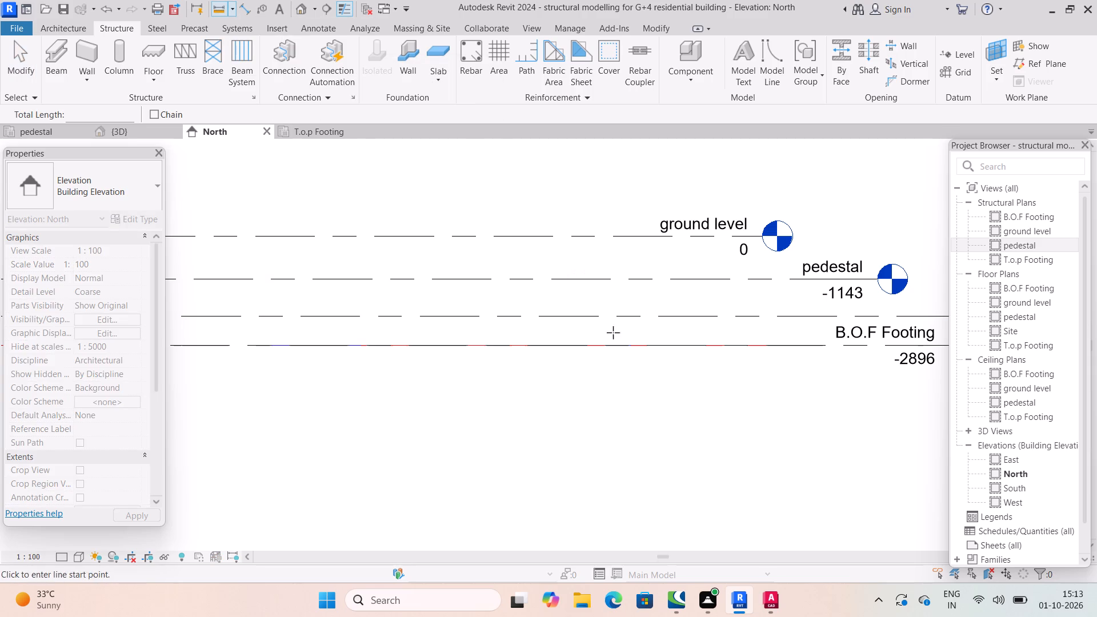
left_click(580, 313)
left_click(577, 278)
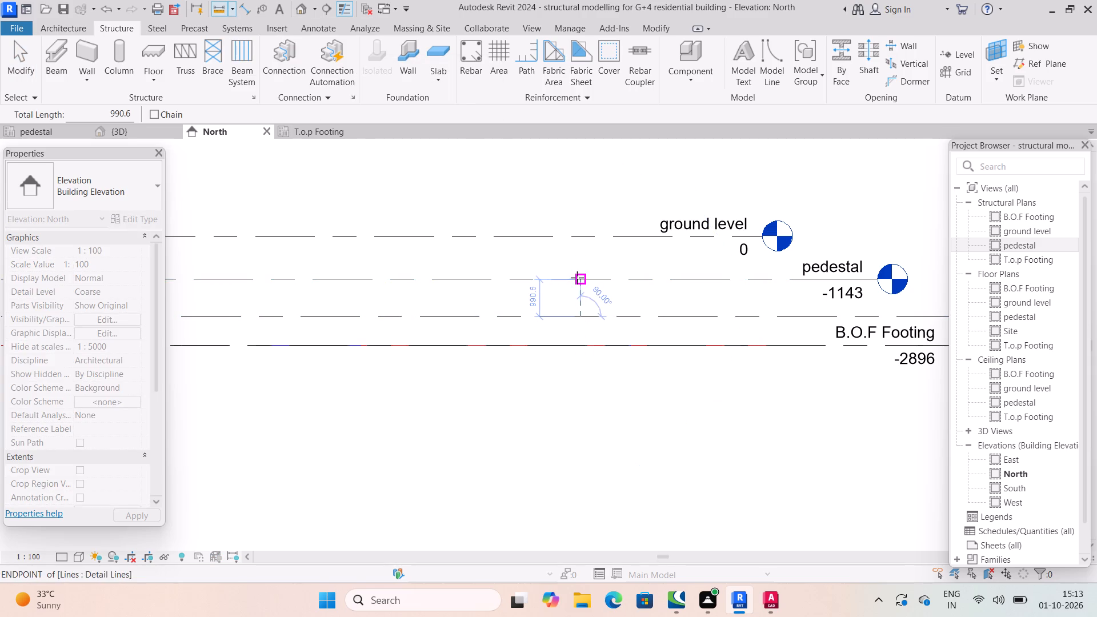
scroll(574, 276, "up", 6)
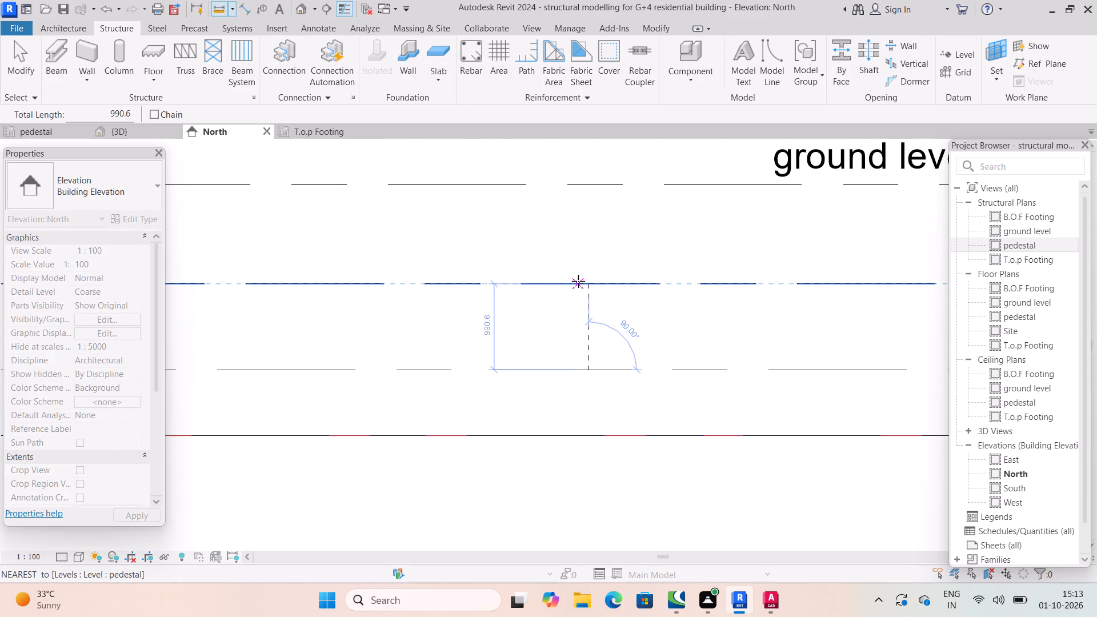
key("Escape")
scroll(584, 289, "down", 3)
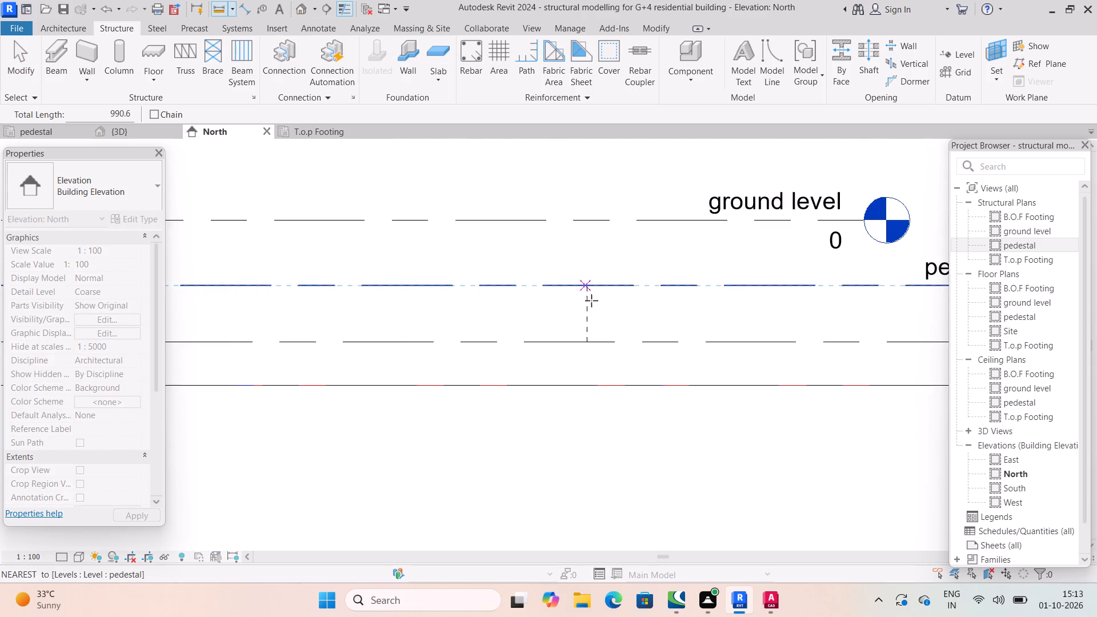
scroll(608, 312, "down", 4)
key("Escape")
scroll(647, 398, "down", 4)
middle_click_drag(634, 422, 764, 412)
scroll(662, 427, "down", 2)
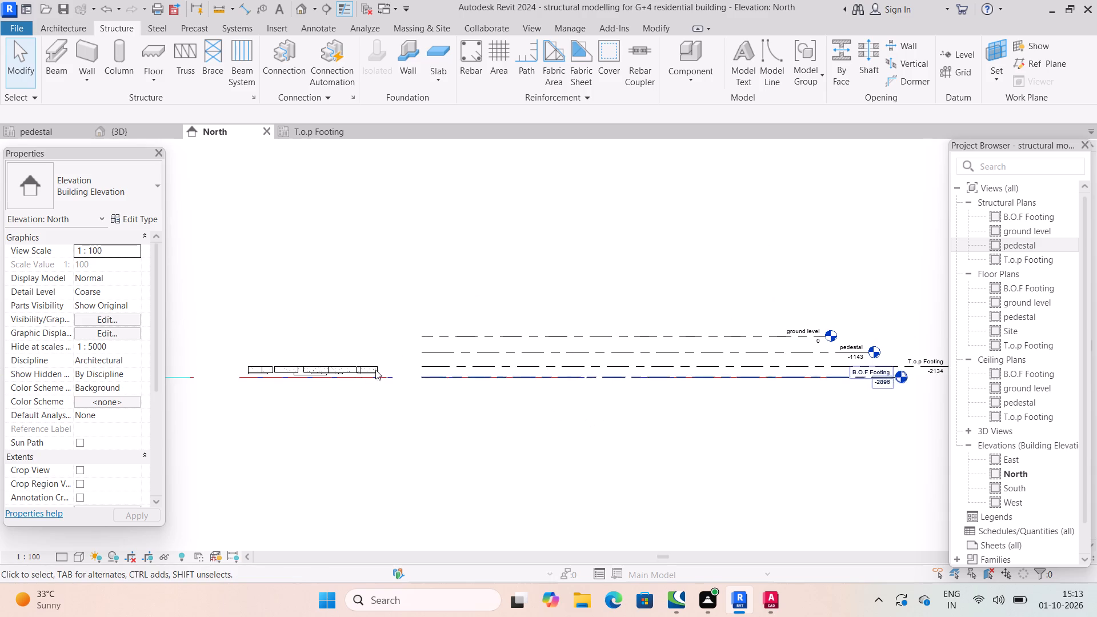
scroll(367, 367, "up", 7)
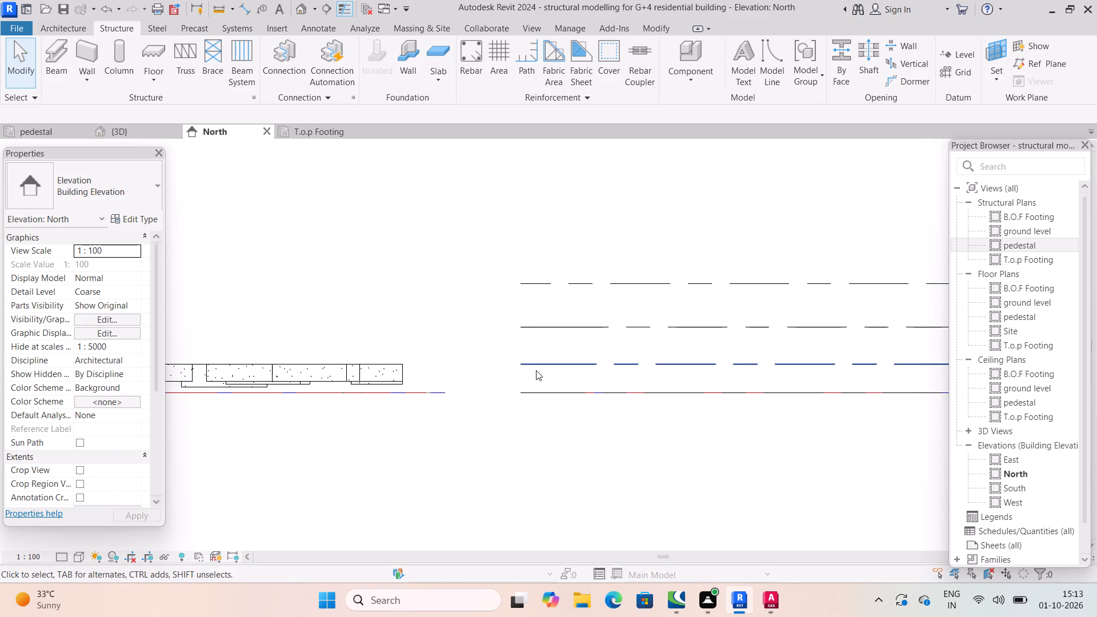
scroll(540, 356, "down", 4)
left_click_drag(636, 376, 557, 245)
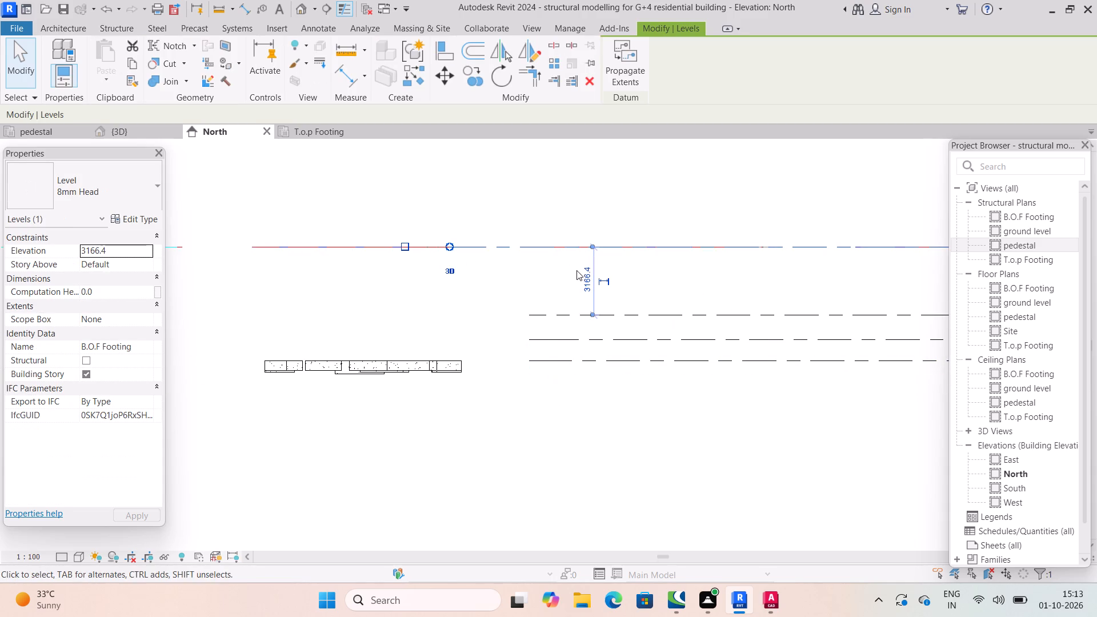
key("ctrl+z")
Maximize the 3D extents of the ground level, pedestal, T.o.p Footing and B.O.F Footing levels in the North elevation.
left_click_drag(503, 258, 651, 446)
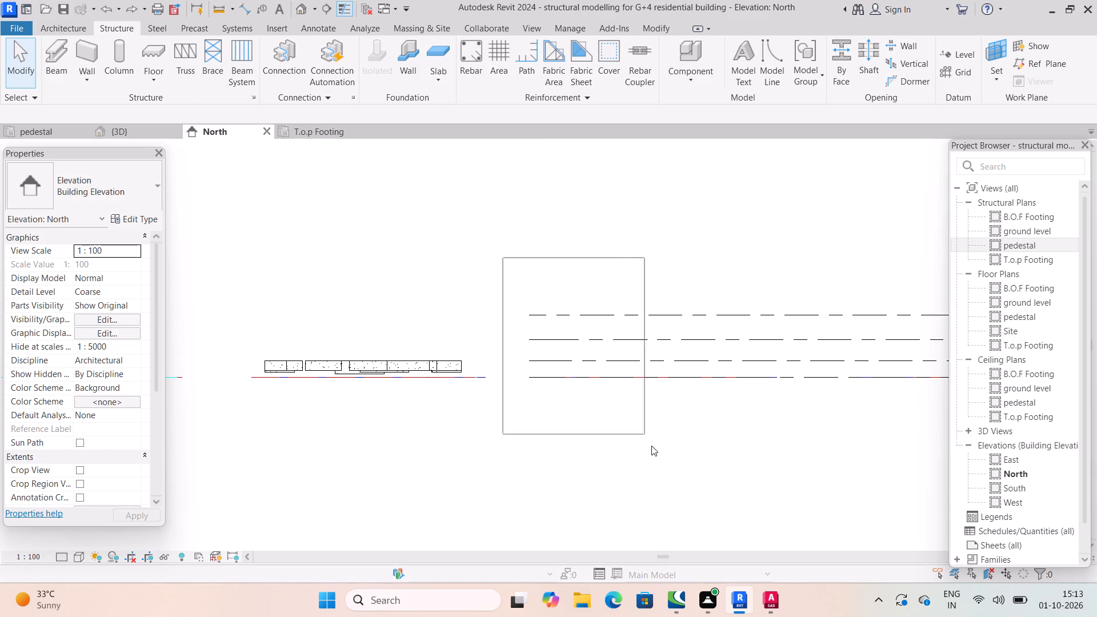
left_click_drag(651, 446, 654, 448)
scroll(582, 276, "down", 4)
left_click_drag(658, 229, 898, 417)
scroll(874, 385, "down", 2)
middle_click_drag(874, 384, 704, 379)
left_click_drag(678, 263, 838, 447)
left_click(660, 394)
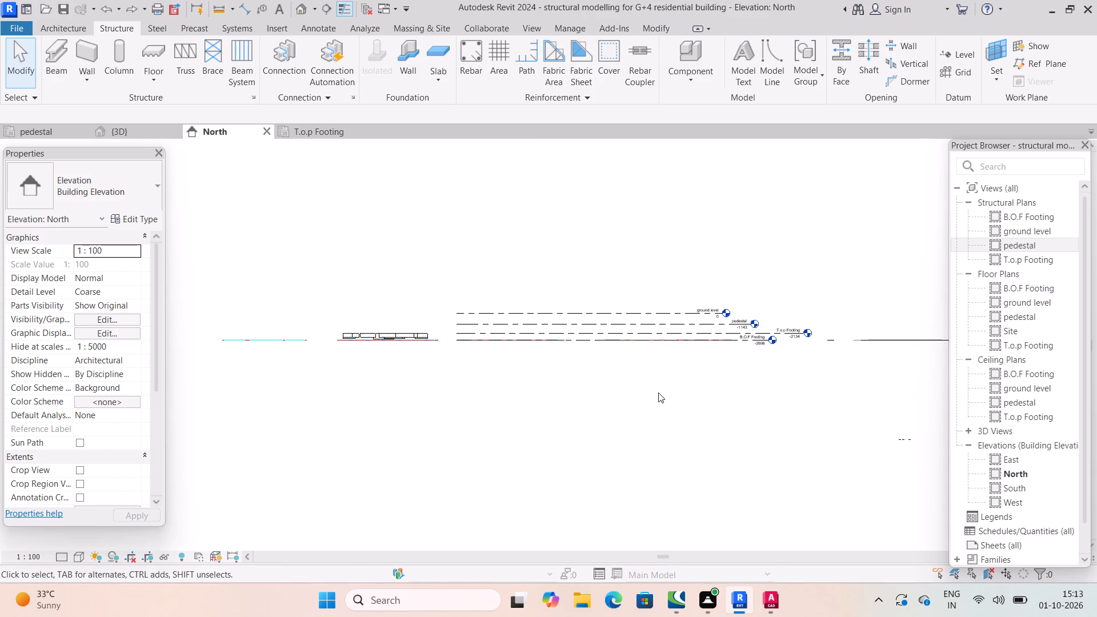
left_click_drag(611, 300, 630, 366)
left_click(629, 313, "ctrl")
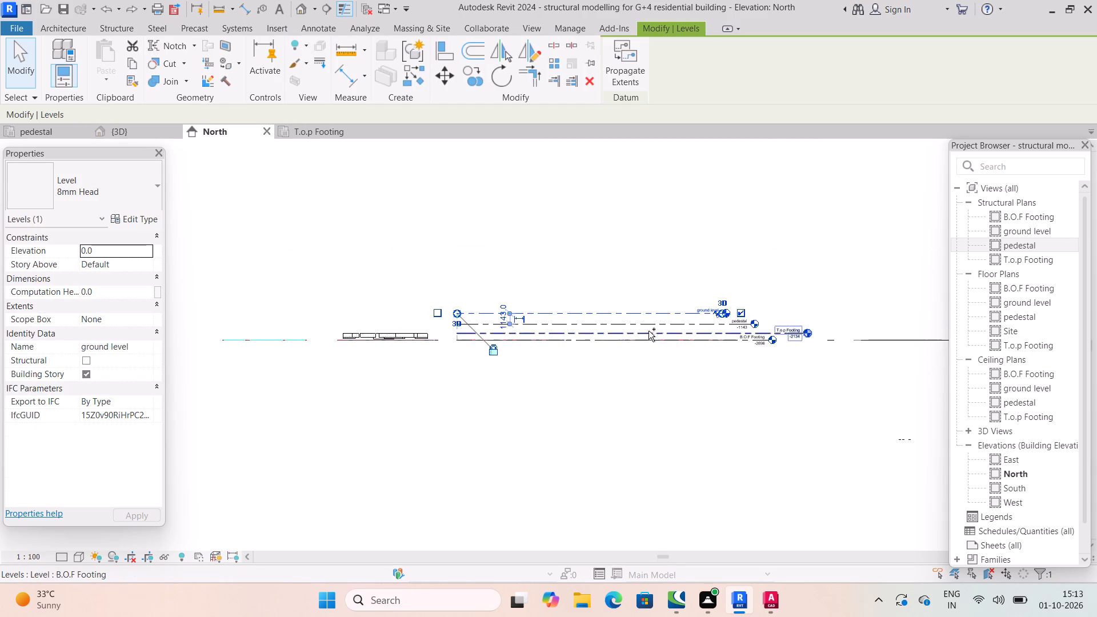
left_click(650, 324, "ctrl")
left_click(652, 336, "ctrl")
left_click(658, 327, "ctrl")
left_click(655, 344, "ctrl")
scroll(640, 293, "up", 2)
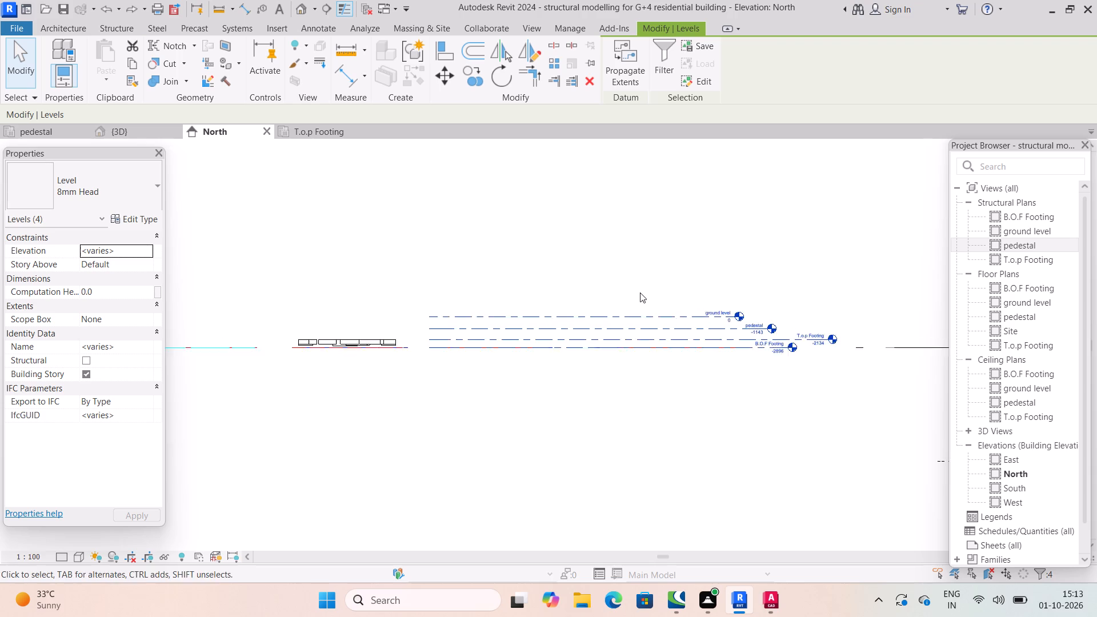
scroll(640, 293, "up", 1)
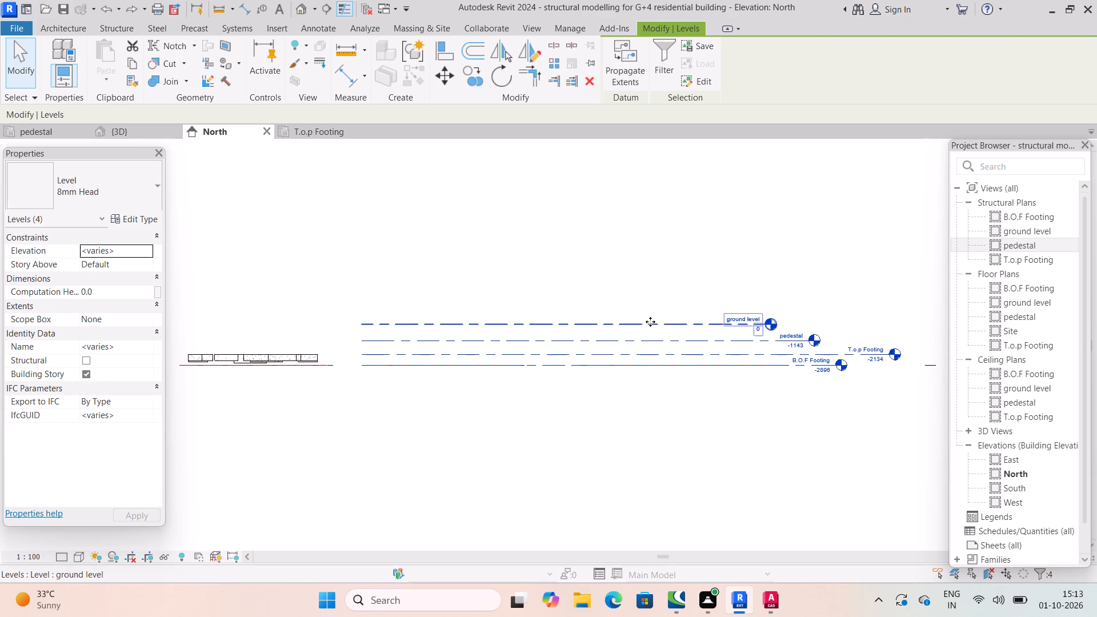
right_click(650, 321)
left_click(767, 275)
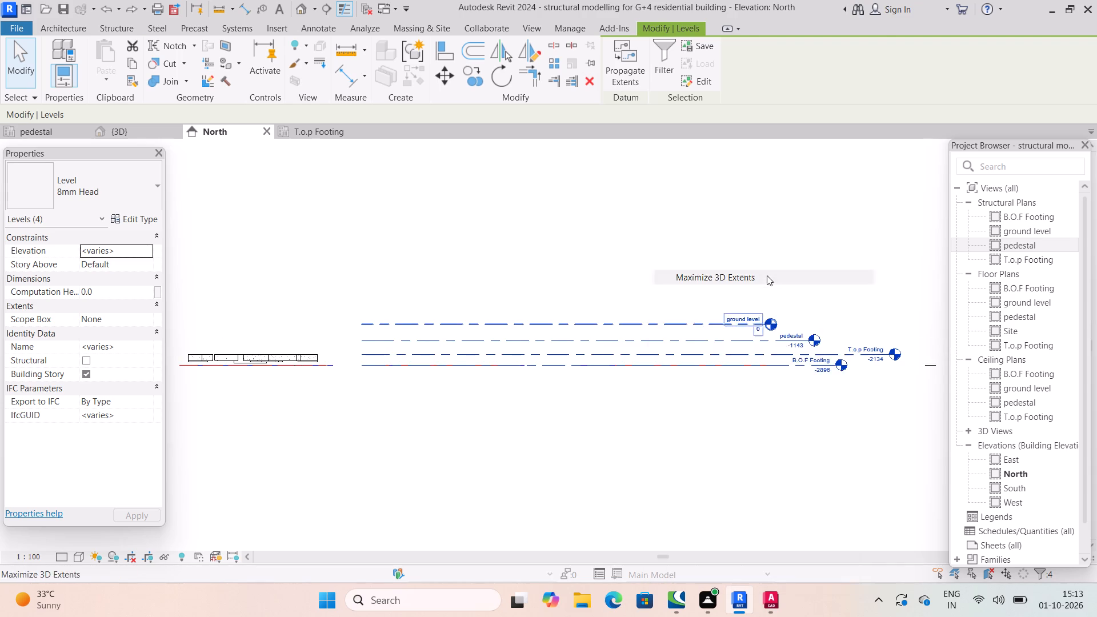
Reset the four selected levels to their 3D extents in the North elevation.
middle_click_drag(461, 324, 729, 286)
scroll(594, 342, "down", 2)
scroll(484, 326, "up", 3)
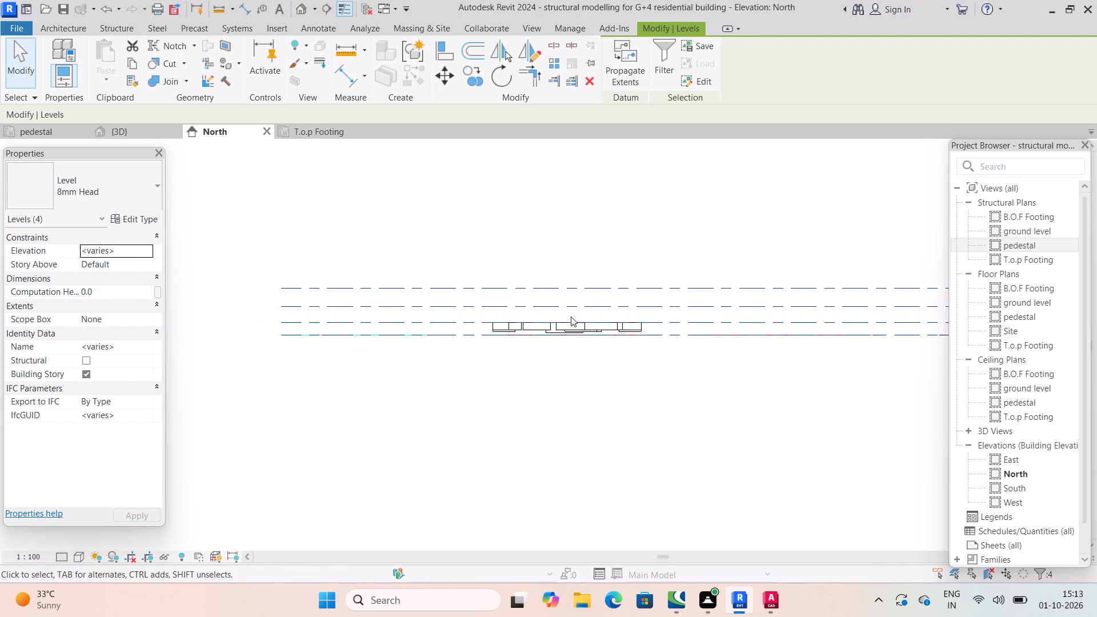
scroll(584, 324, "up", 3)
middle_click_drag(574, 381, 608, 444)
scroll(699, 394, "up", 2)
middle_click_drag(837, 394, 510, 435)
scroll(750, 414, "down", 4)
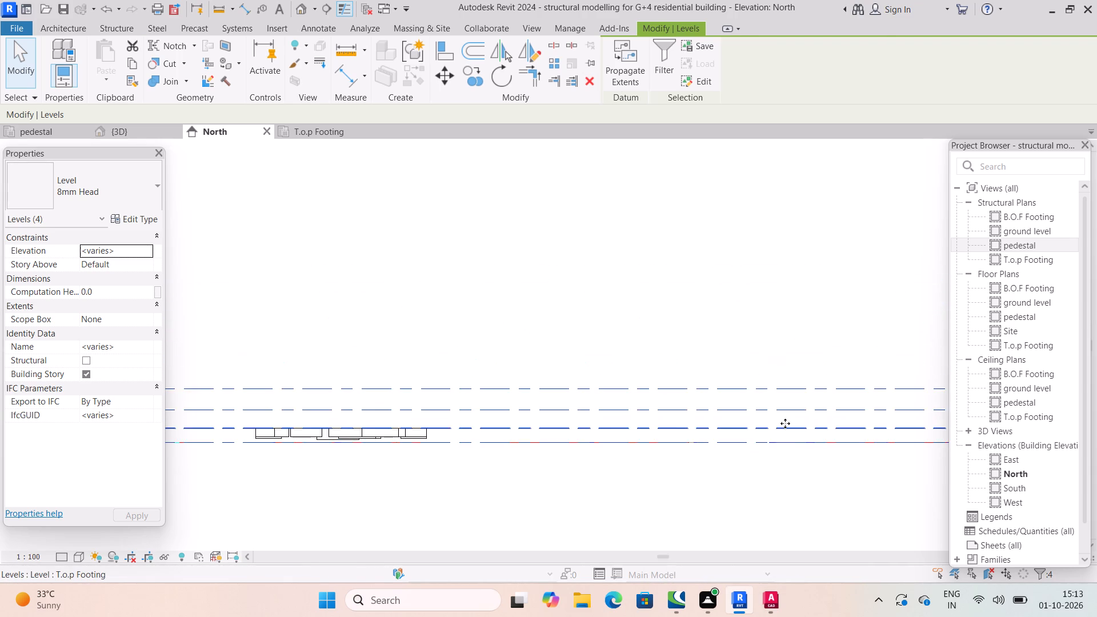
scroll(781, 423, "down", 3)
middle_click_drag(800, 426, 656, 399)
scroll(739, 428, "down", 1)
scroll(822, 437, "down", 2)
middle_click_drag(774, 427, 634, 394)
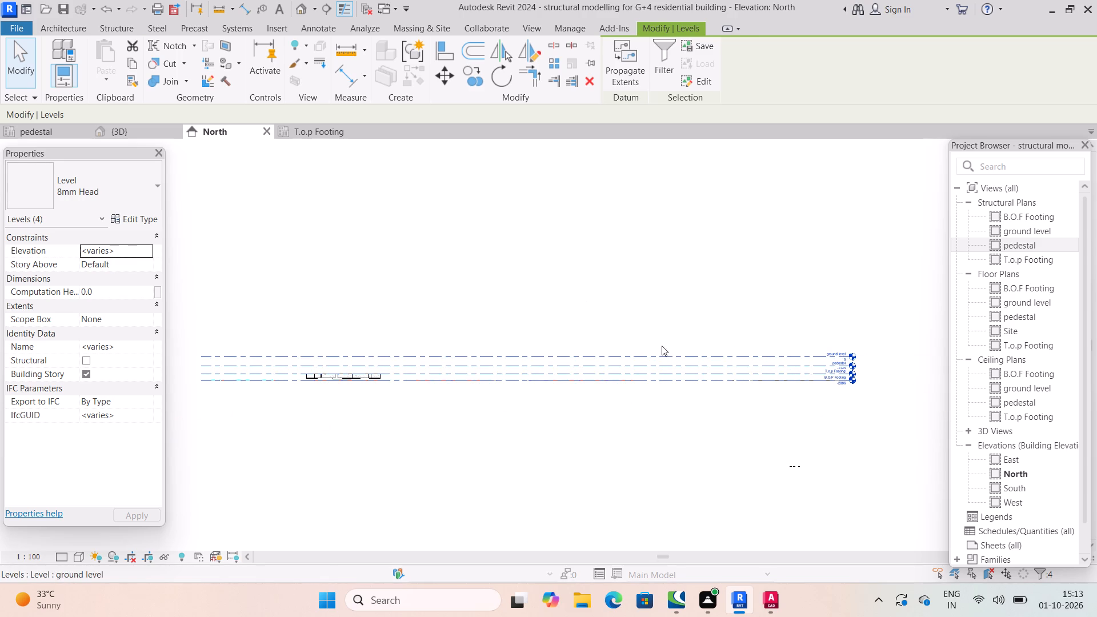
right_click(668, 354)
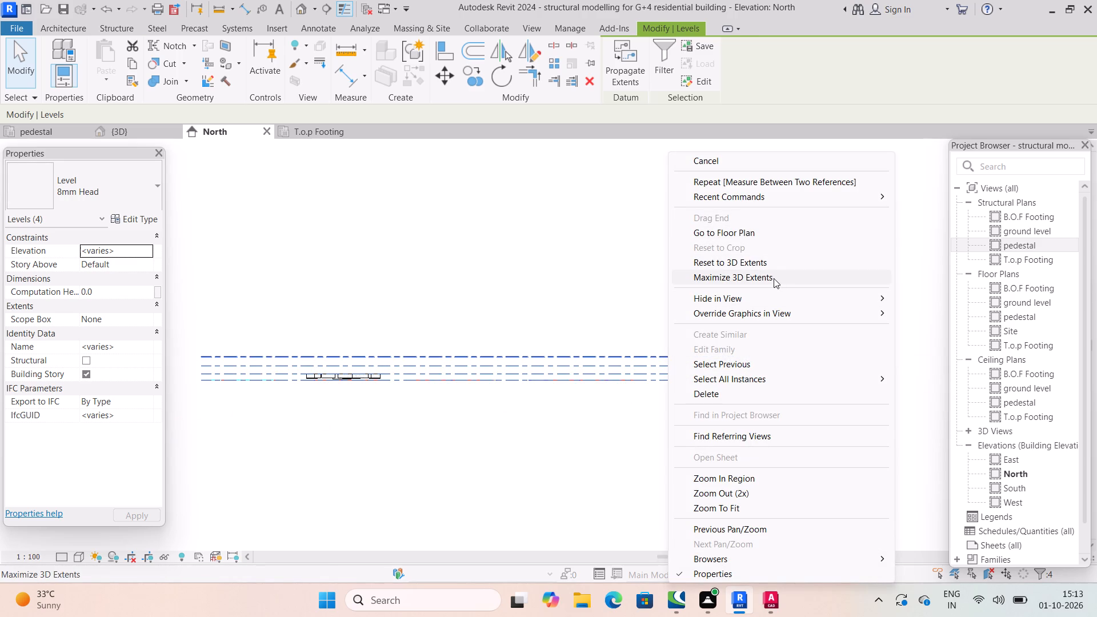
left_click(783, 263)
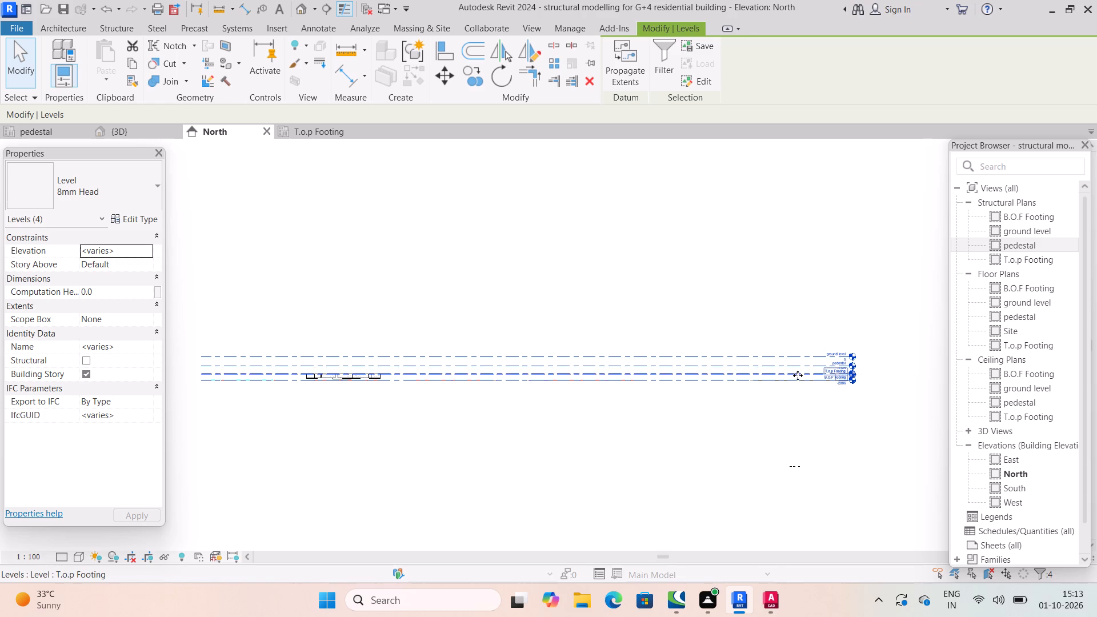
Examine the footings against the level lines in the North elevation and the C1 and C2 column locations in the T.o.p Footing structural plan.
scroll(798, 375, "up", 4)
middle_click_drag(467, 344, 1051, 238)
scroll(715, 253, "up", 5)
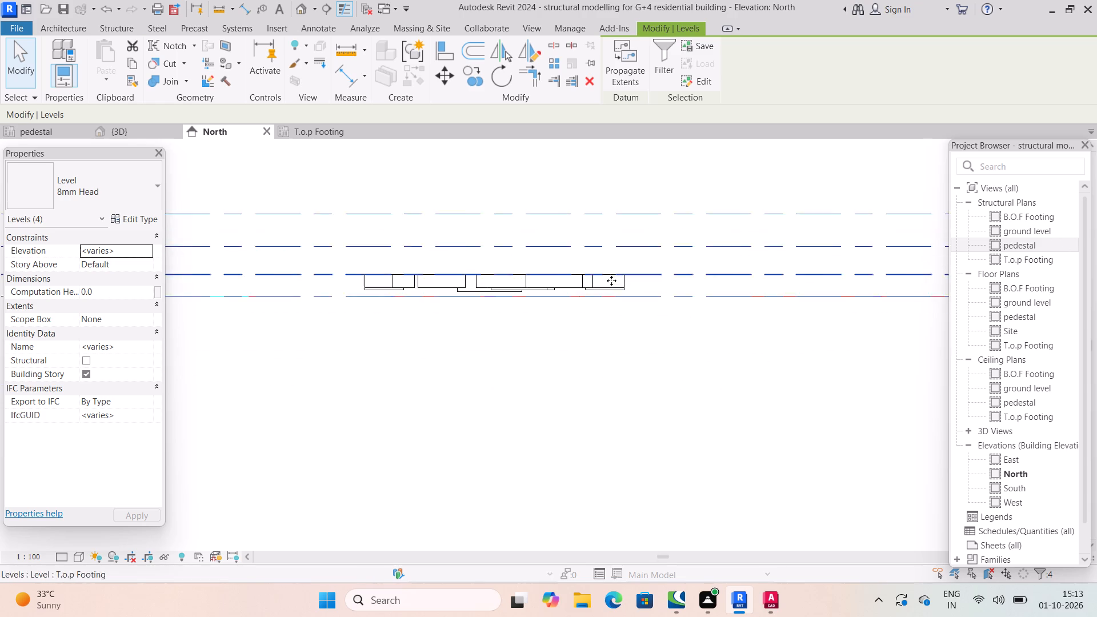
middle_click_drag(613, 287, 648, 394)
scroll(659, 383, "up", 4)
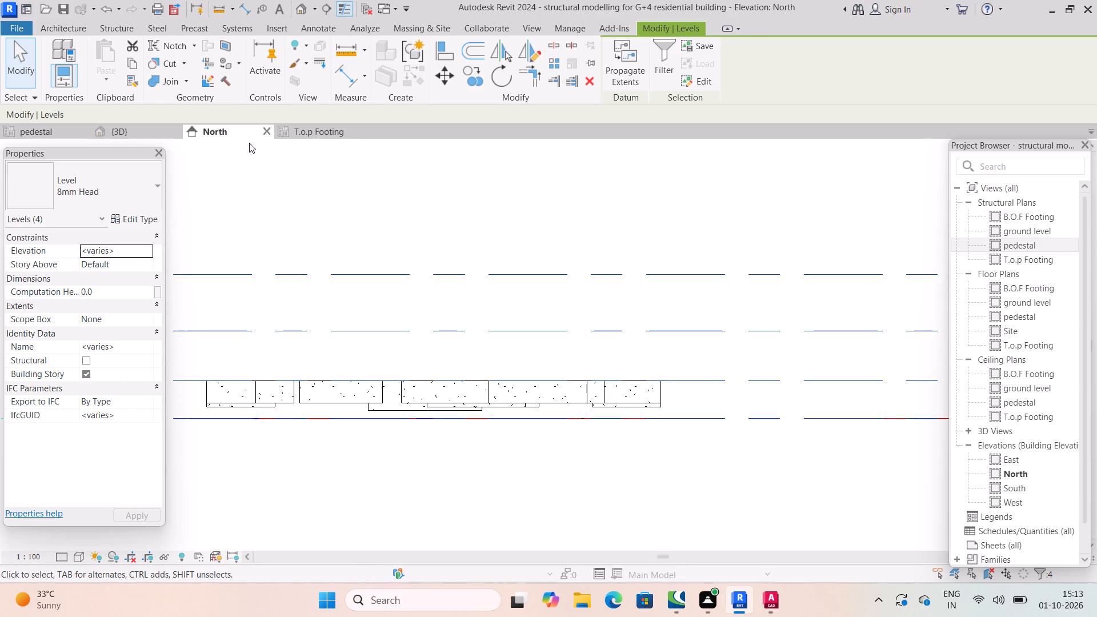
double_click(1037, 256)
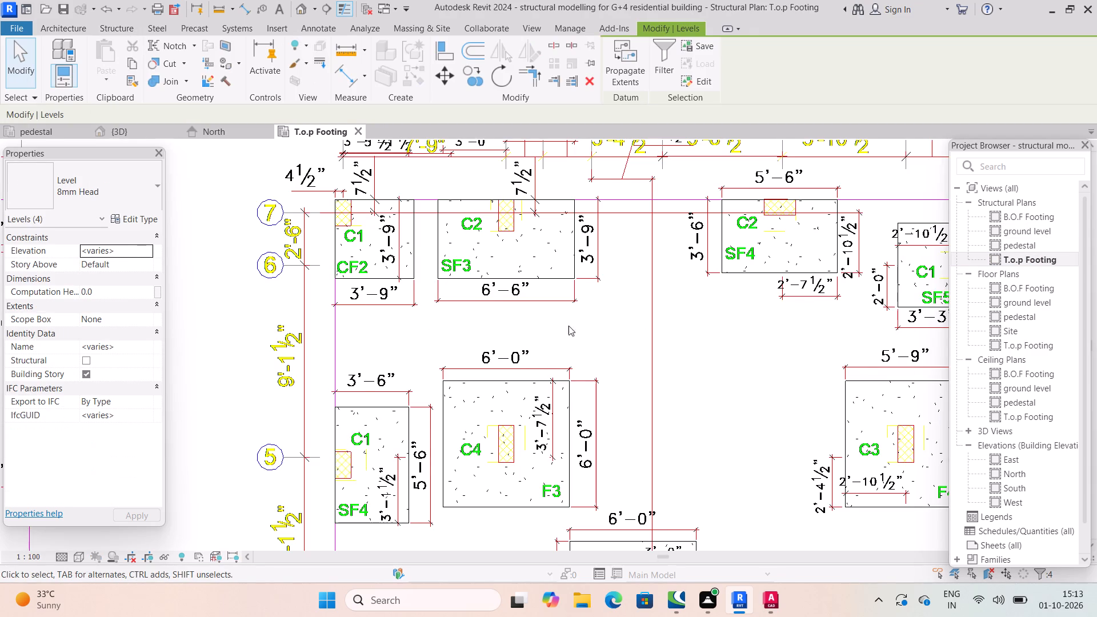
scroll(567, 328, "down", 4)
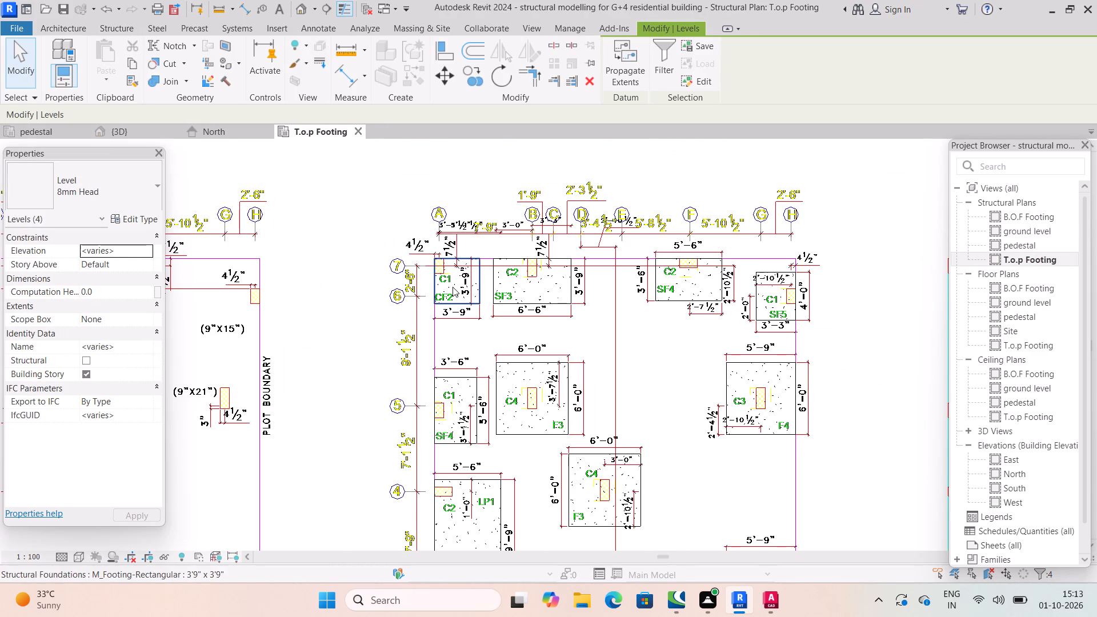
scroll(435, 267, "up", 4)
scroll(727, 247, "up", 2)
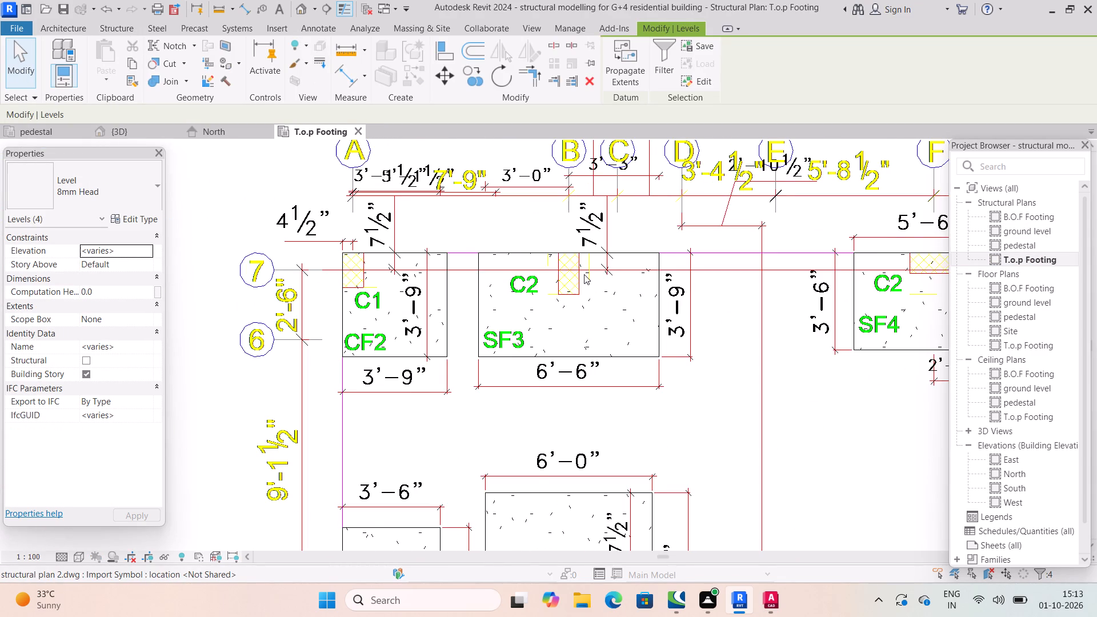
scroll(584, 274, "up", 3)
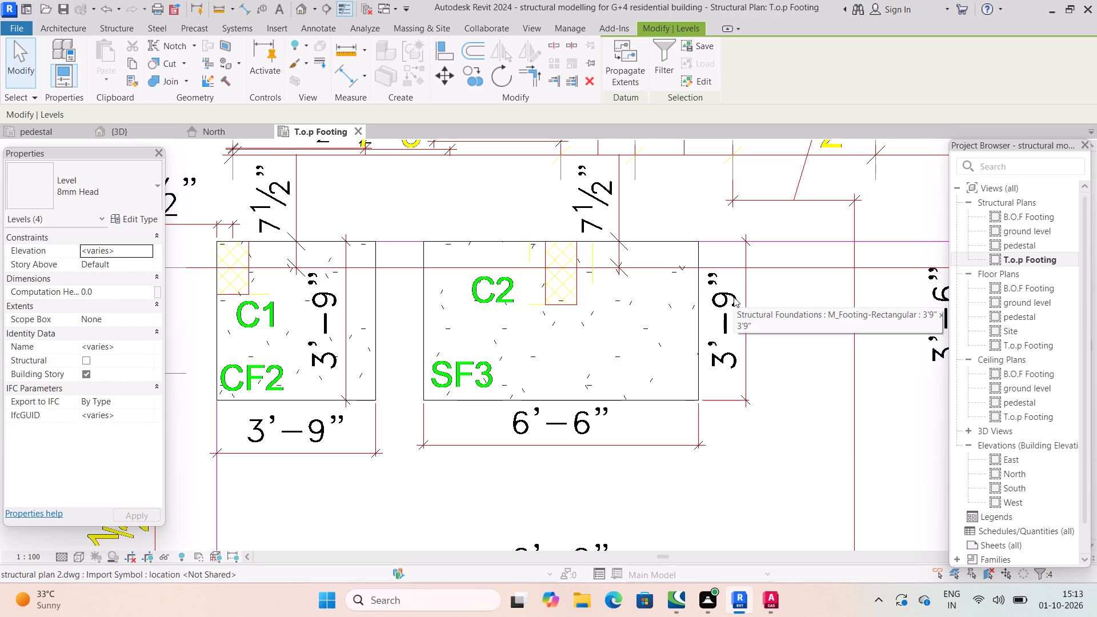
scroll(728, 299, "down", 4)
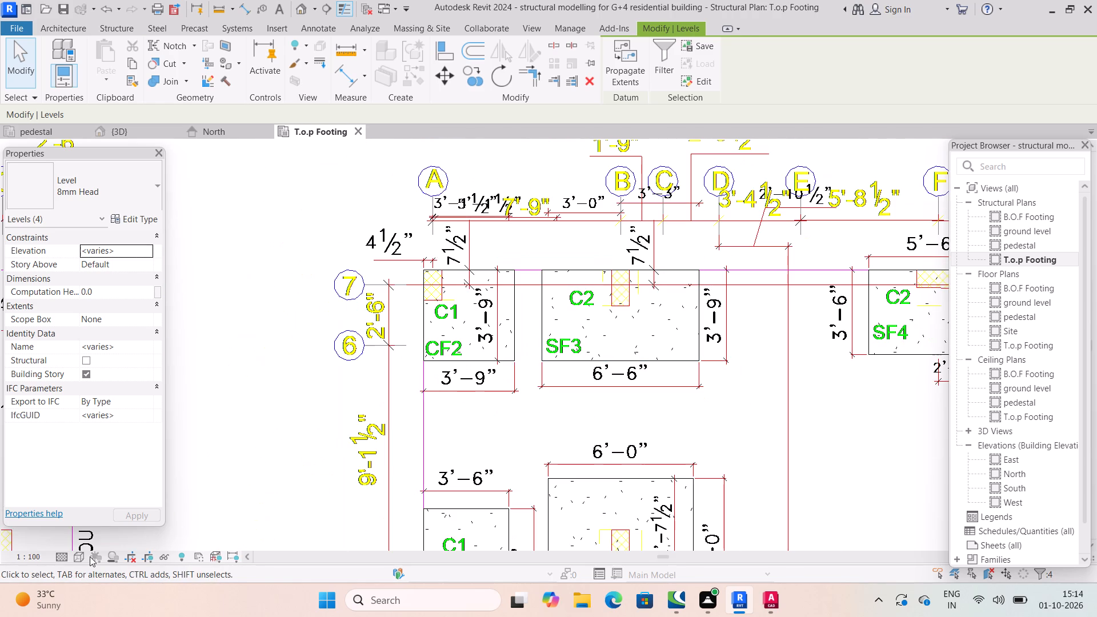
Set the T.o.p Footing plan to Fine detail and Realistic visual style, after trying Wireframe, Hidden Line and Textures.
left_click(60, 558)
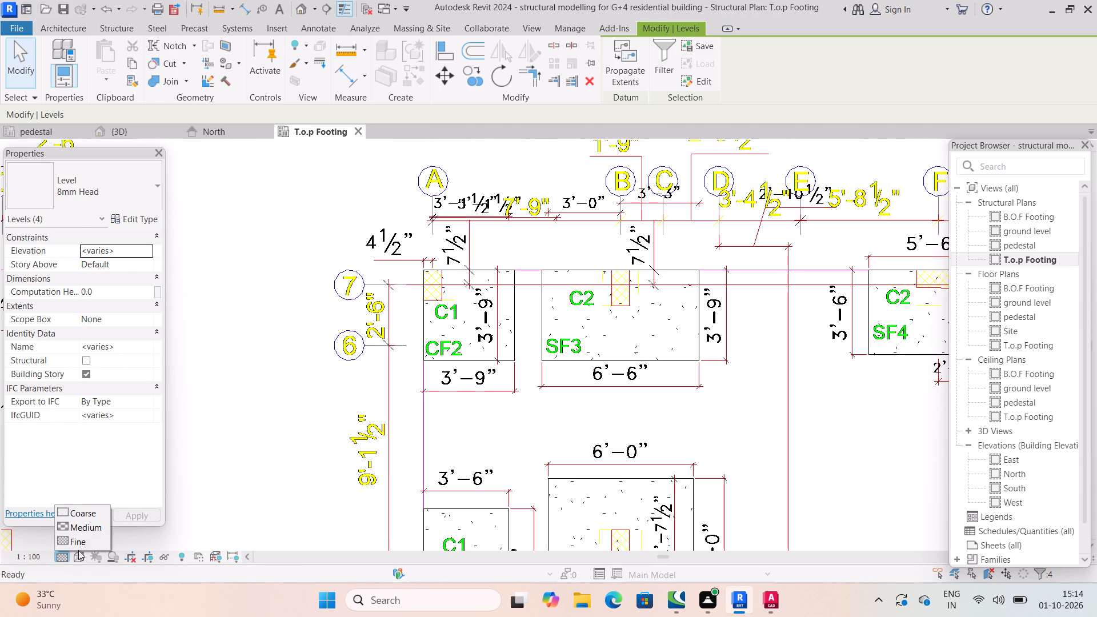
left_click(82, 544)
left_click(79, 558)
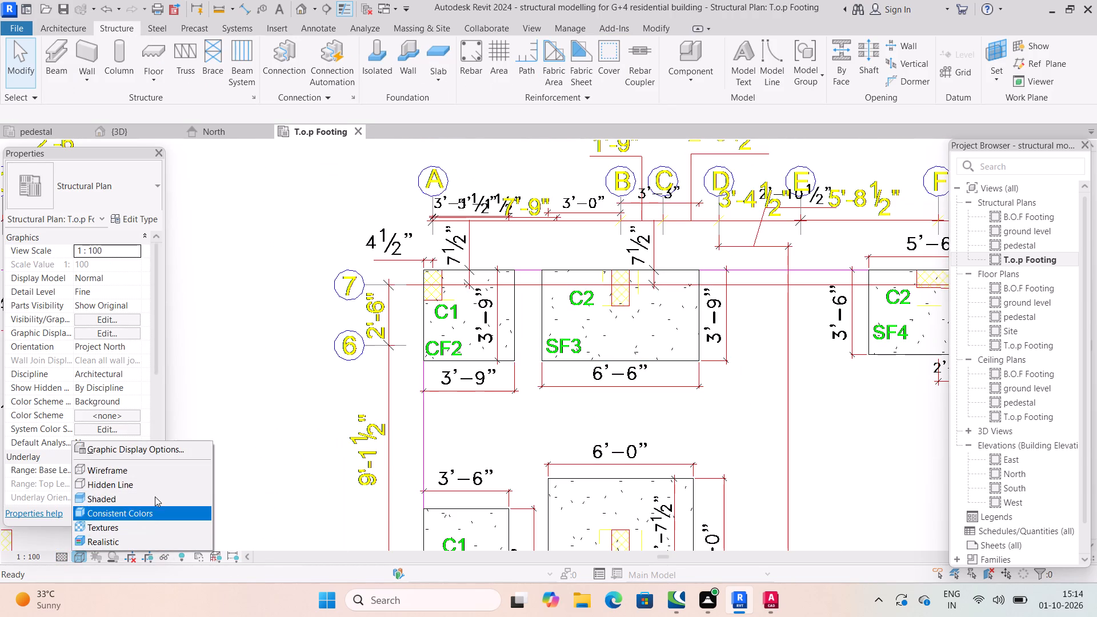
left_click(172, 470)
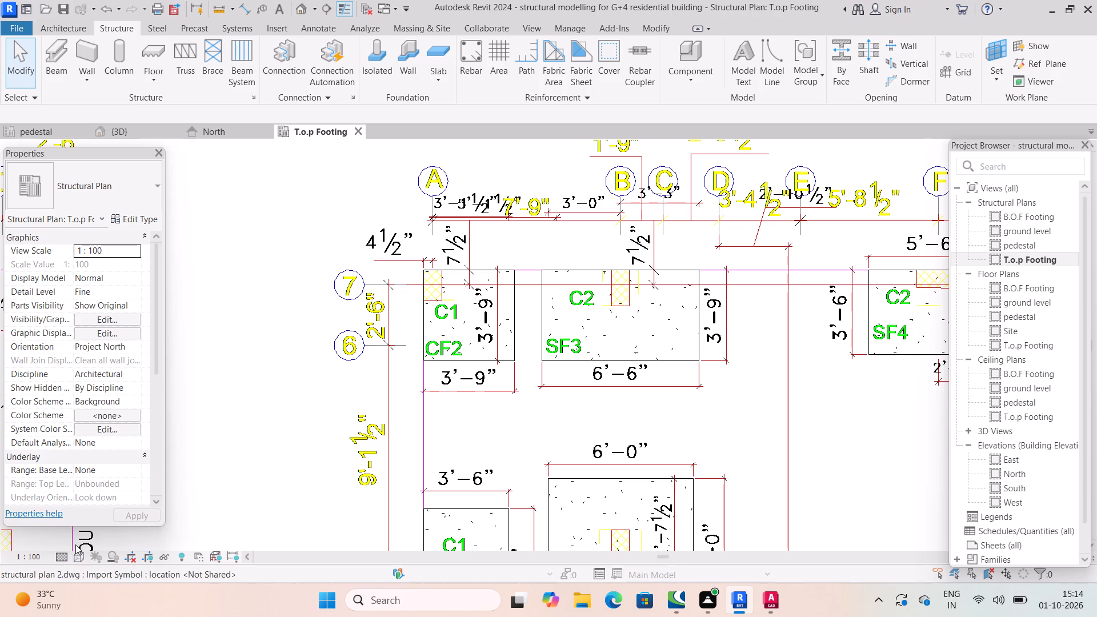
left_click(81, 555)
left_click(162, 491)
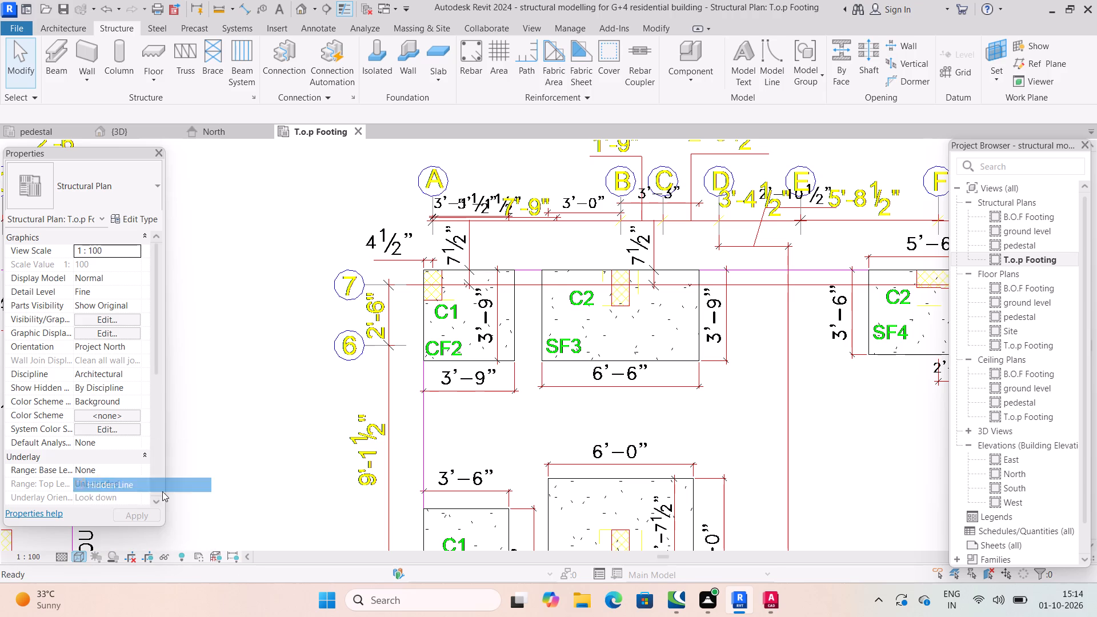
left_click(75, 554)
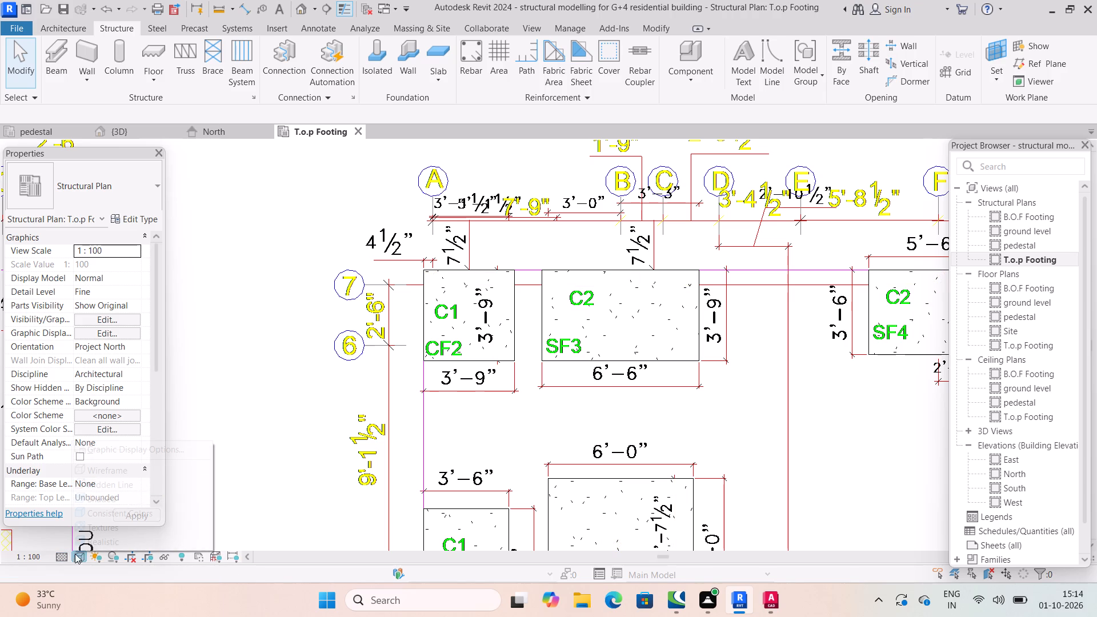
left_click(135, 528)
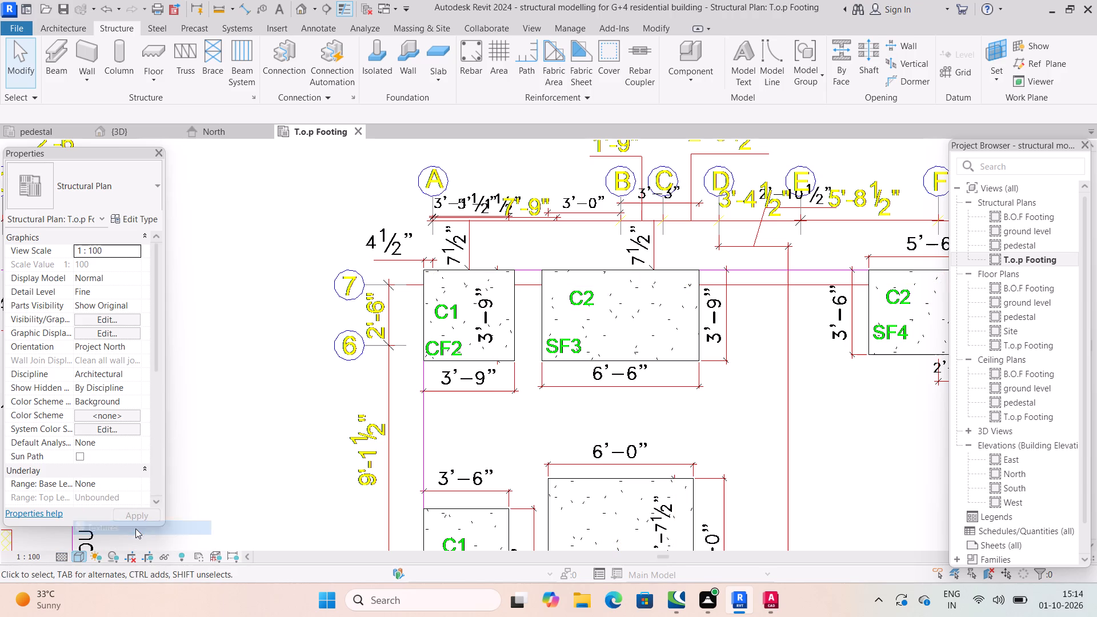
left_click(83, 558)
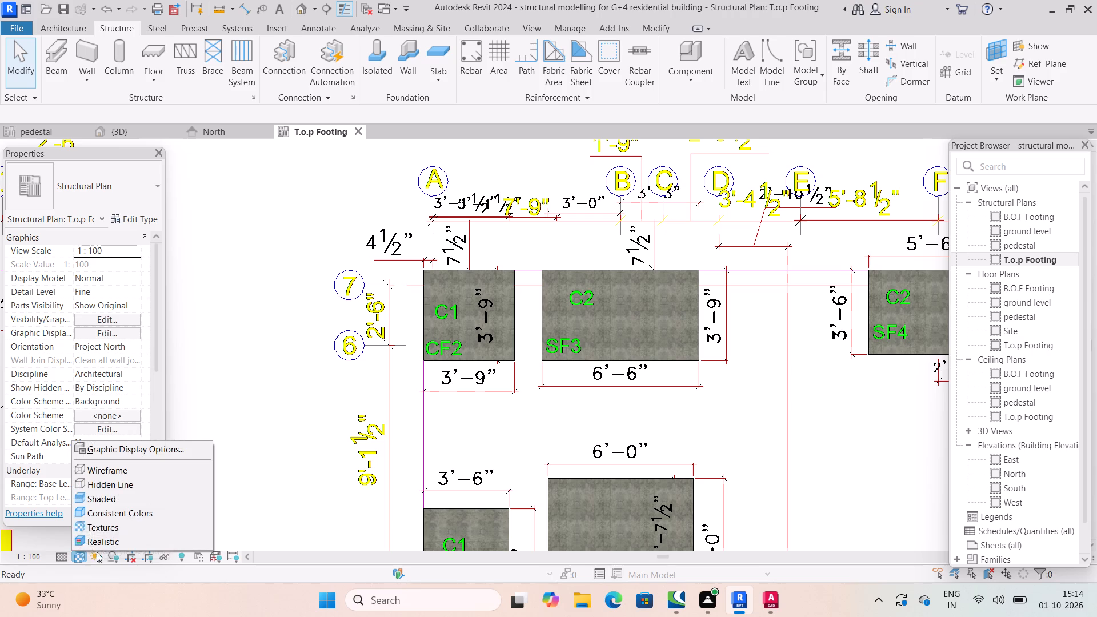
left_click(128, 540)
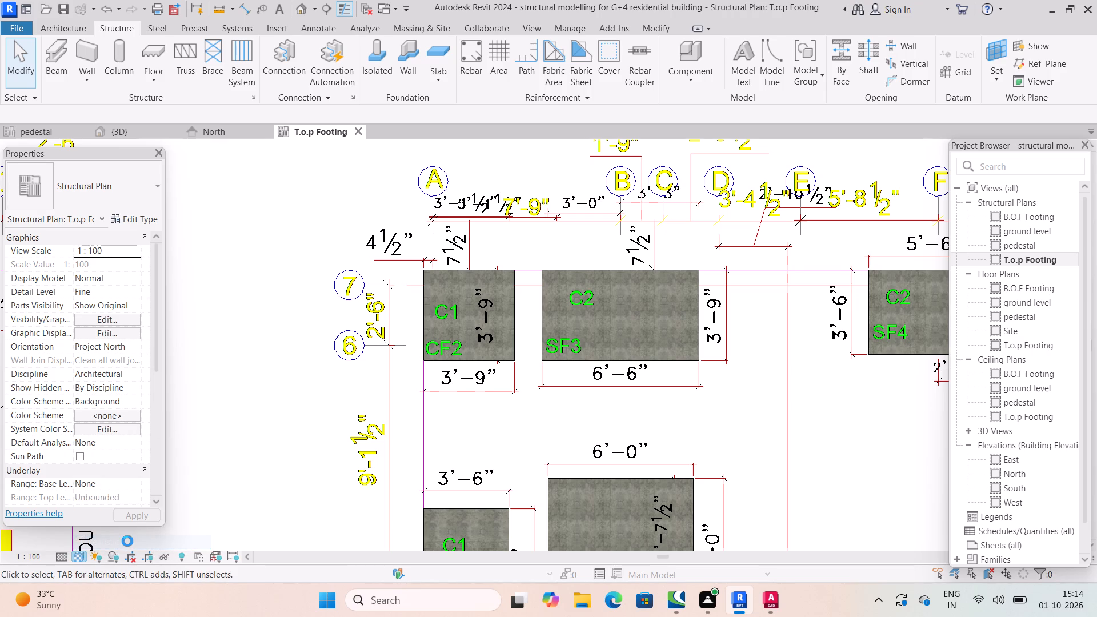
left_click(60, 560)
left_click(82, 540)
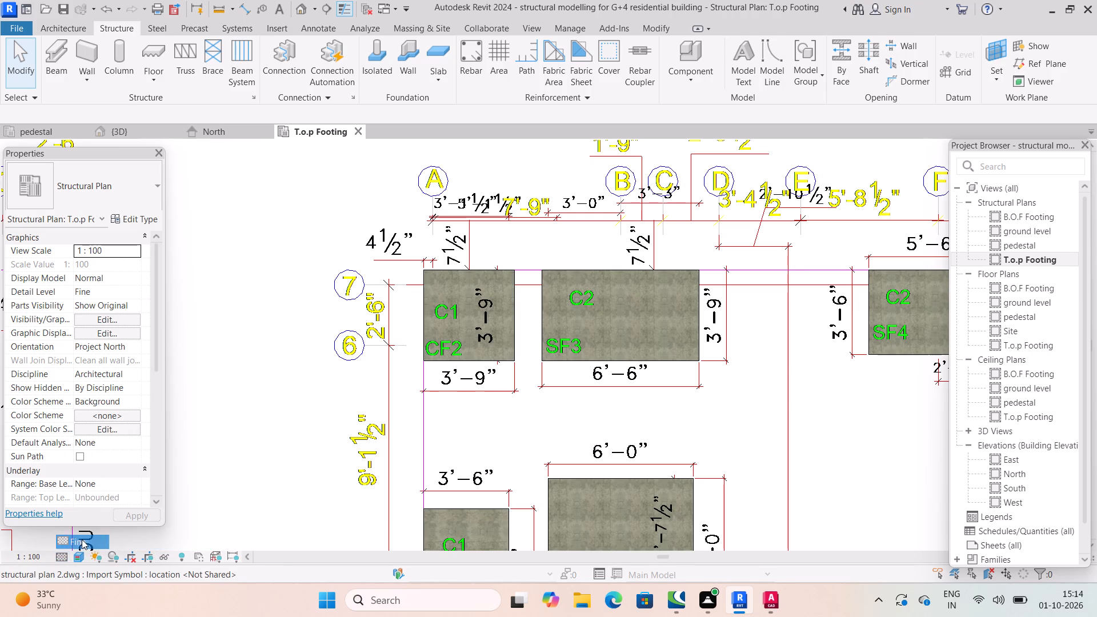
Open the pedestal structural plan and set its visual style to Wireframe.
double_click(1038, 241)
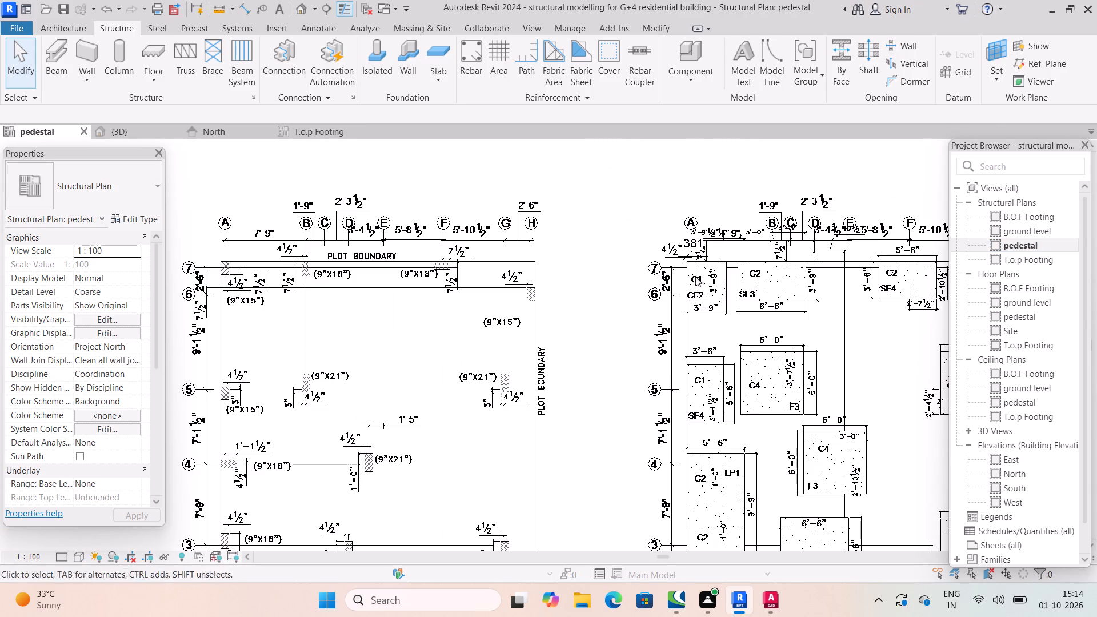
scroll(793, 268, "up", 3)
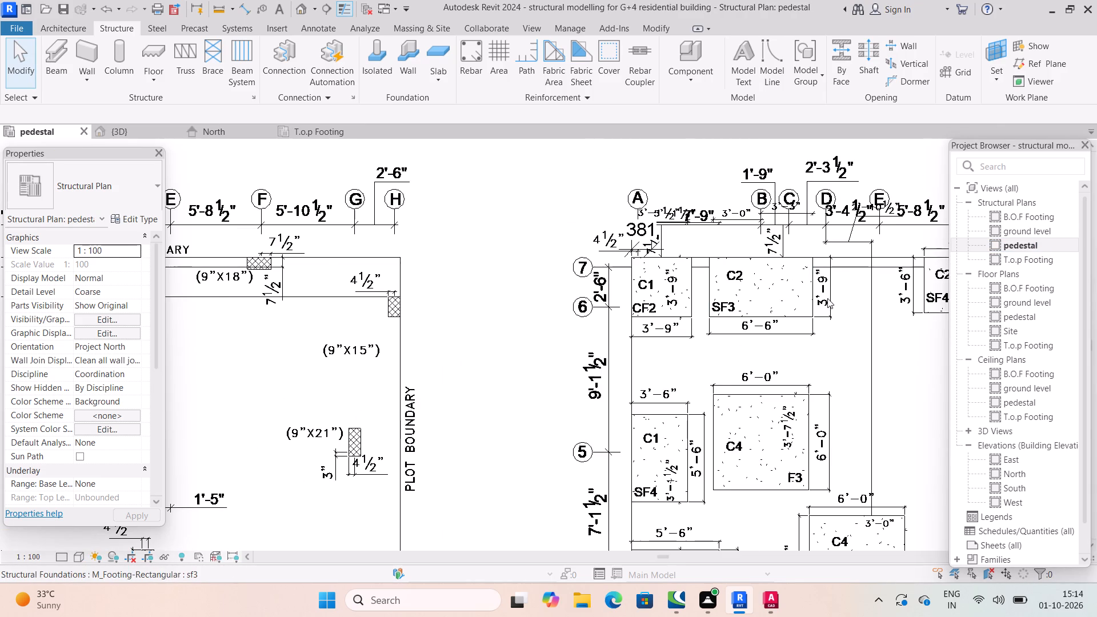
scroll(828, 301, "up", 2)
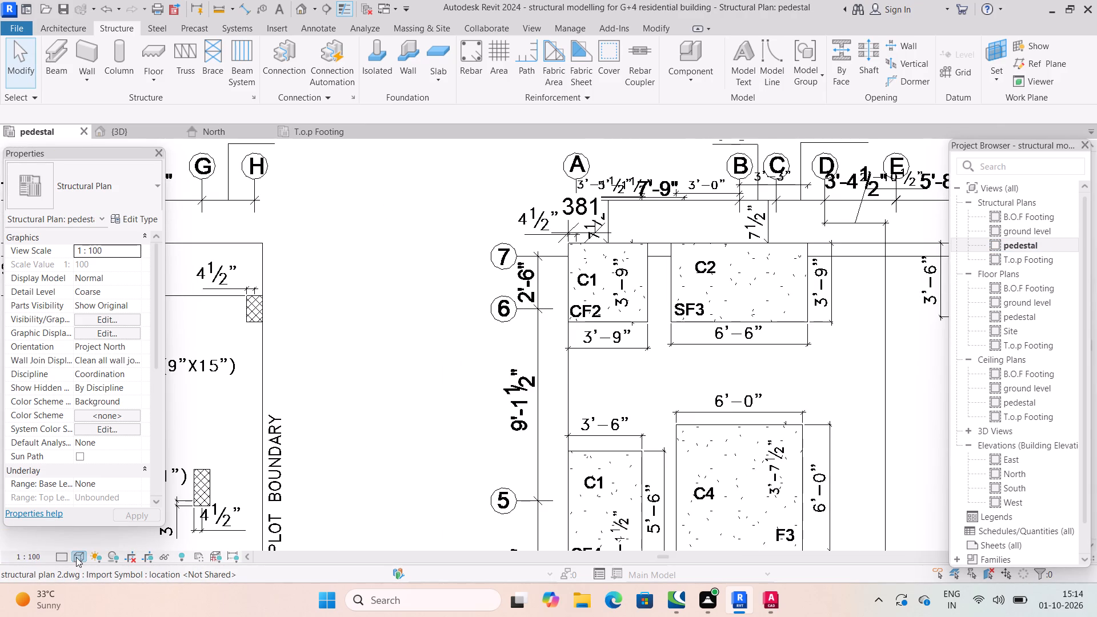
left_click(76, 557)
left_click(130, 467)
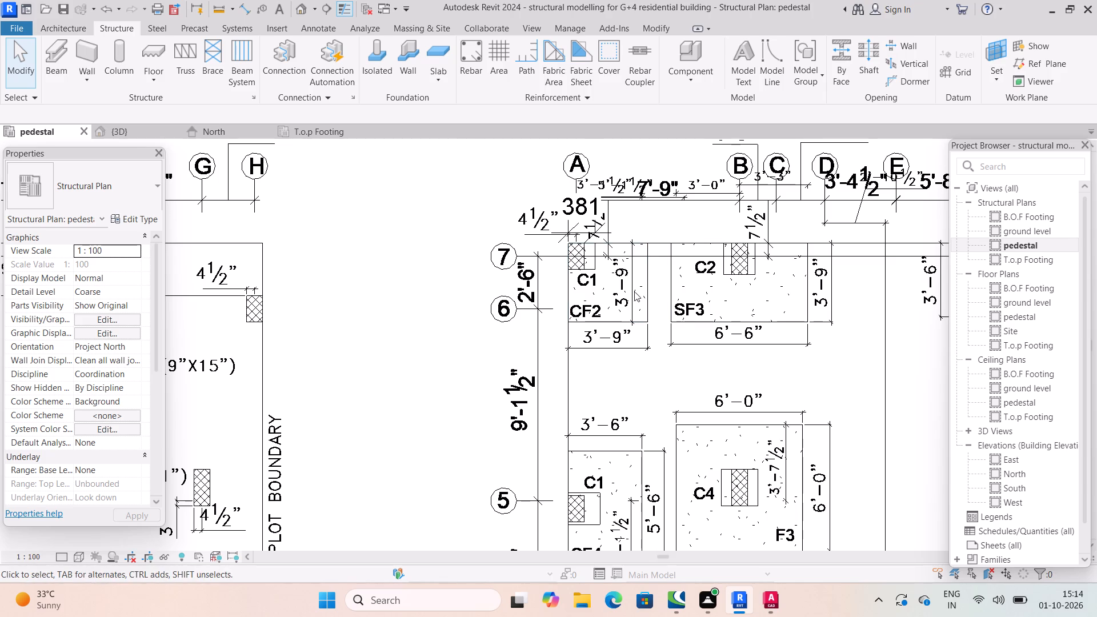
Start a vertical structural column near footing CF2 and review the type properties of the 15" M_Concrete-Square-Column.
scroll(631, 290, "up", 1)
middle_click_drag(631, 290, 574, 332)
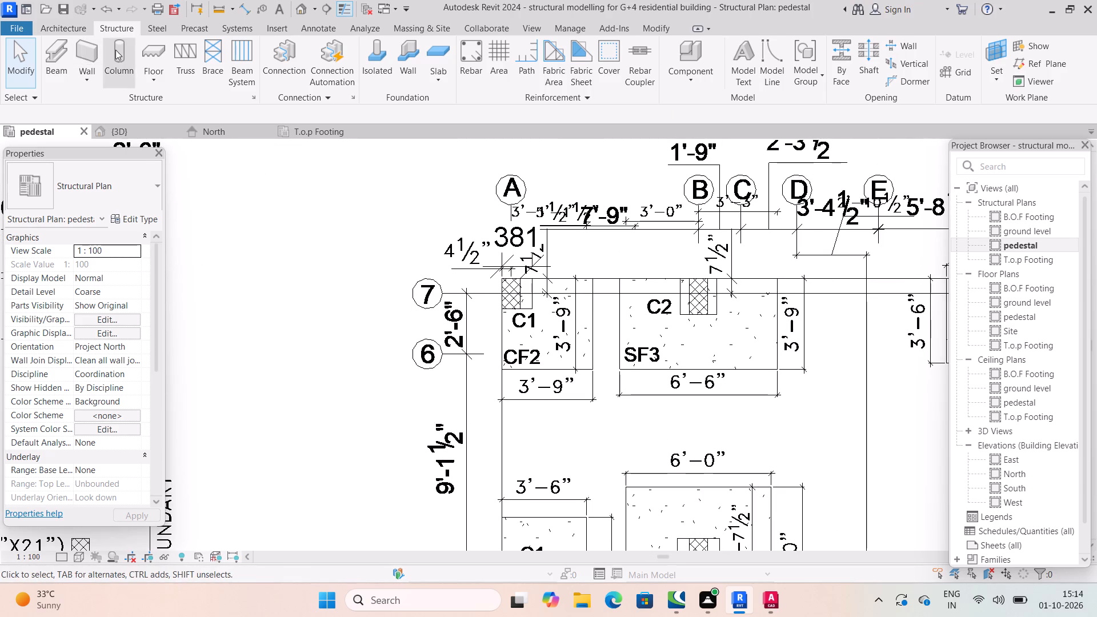
left_click(115, 50)
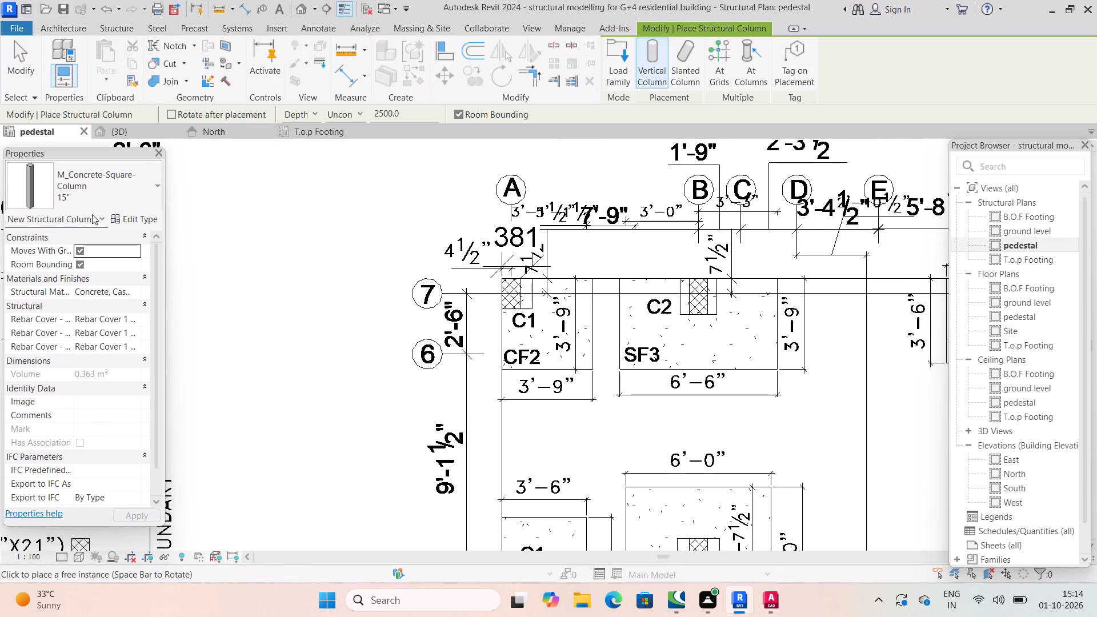
scroll(99, 279, "up", 4)
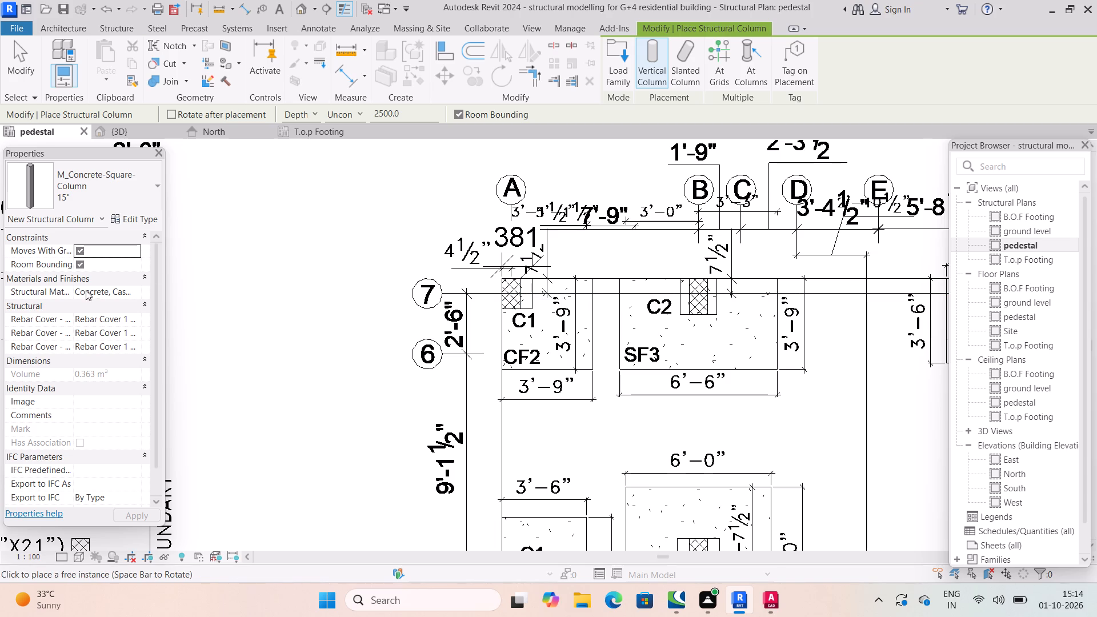
scroll(95, 263, "up", 3)
scroll(95, 282, "down", 4)
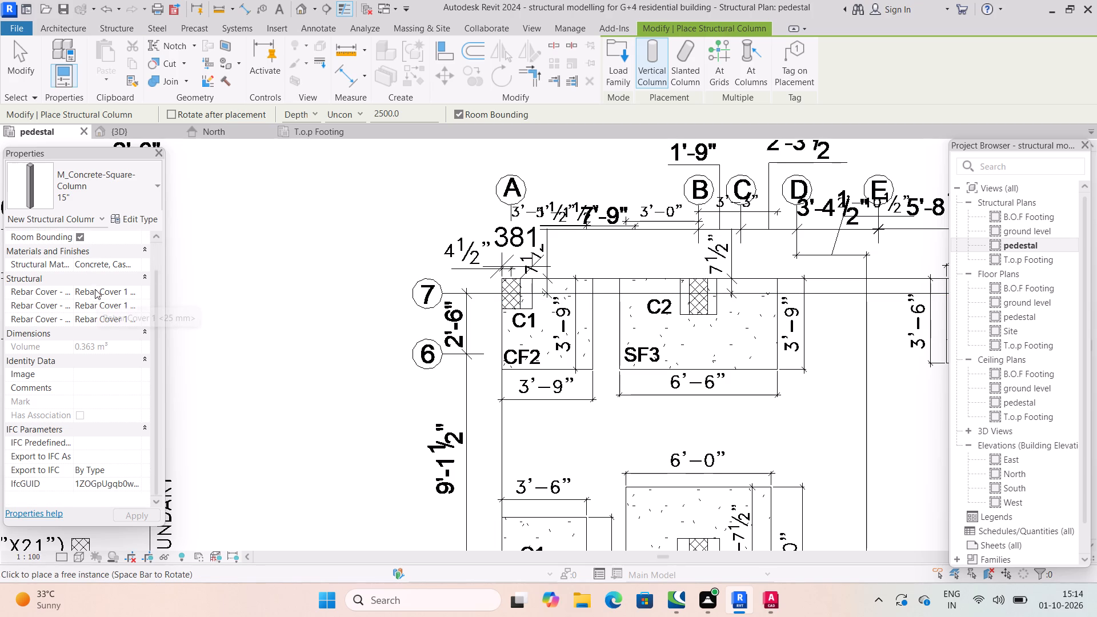
scroll(95, 294, "up", 4)
left_click(138, 216)
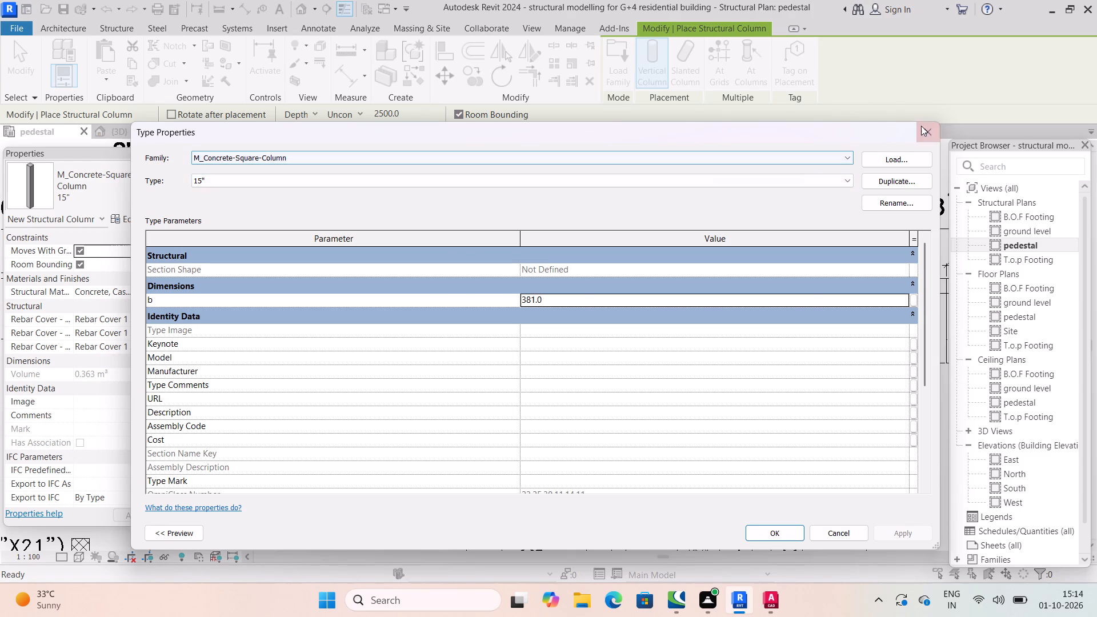
left_click(926, 124)
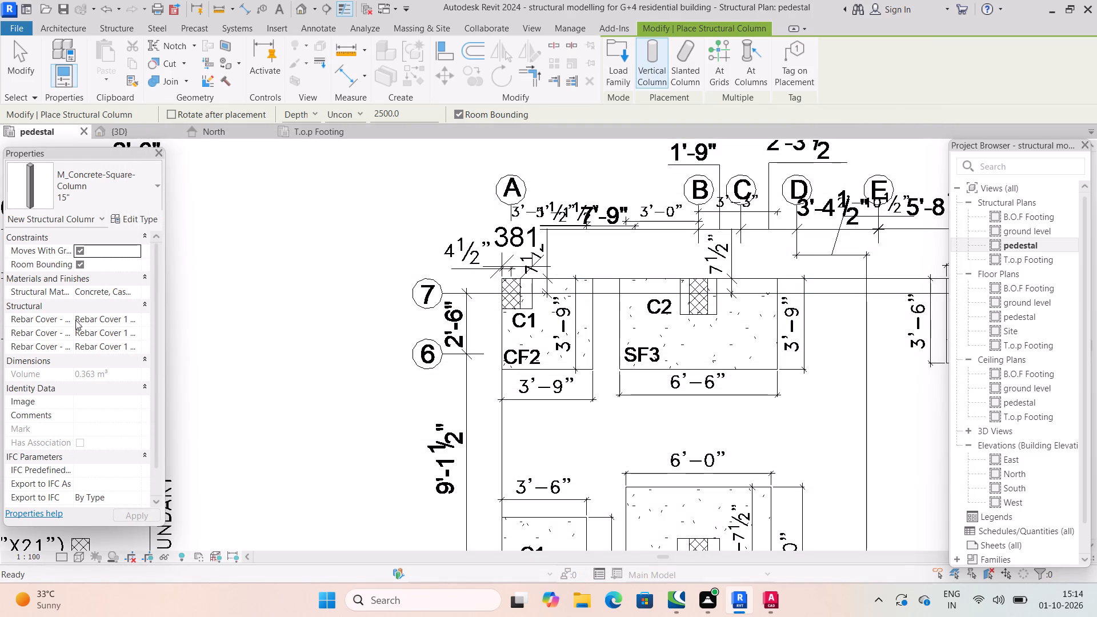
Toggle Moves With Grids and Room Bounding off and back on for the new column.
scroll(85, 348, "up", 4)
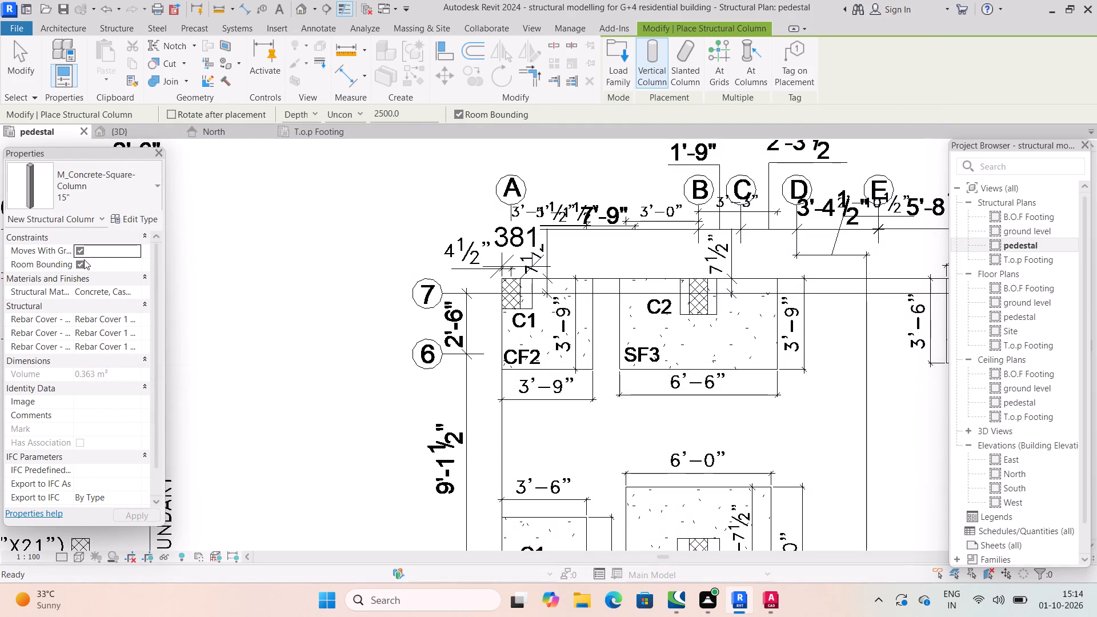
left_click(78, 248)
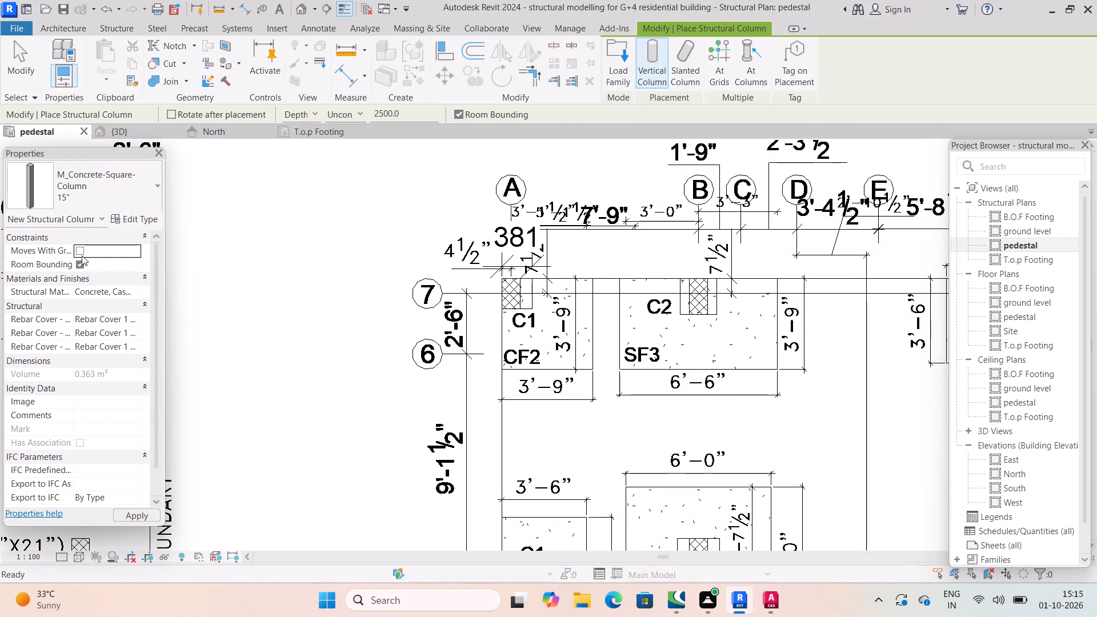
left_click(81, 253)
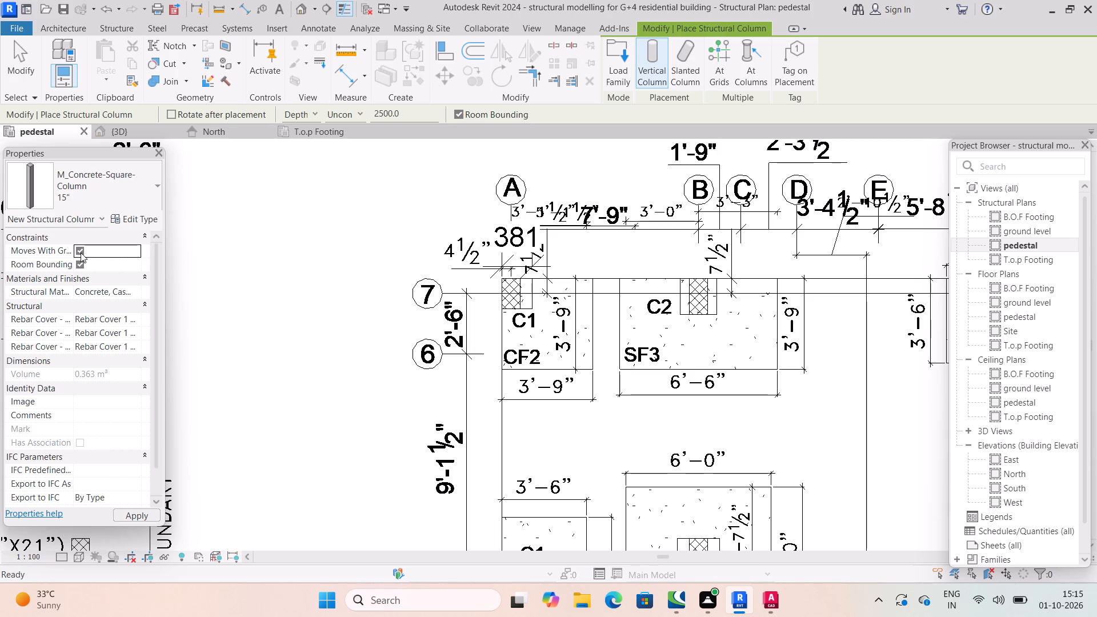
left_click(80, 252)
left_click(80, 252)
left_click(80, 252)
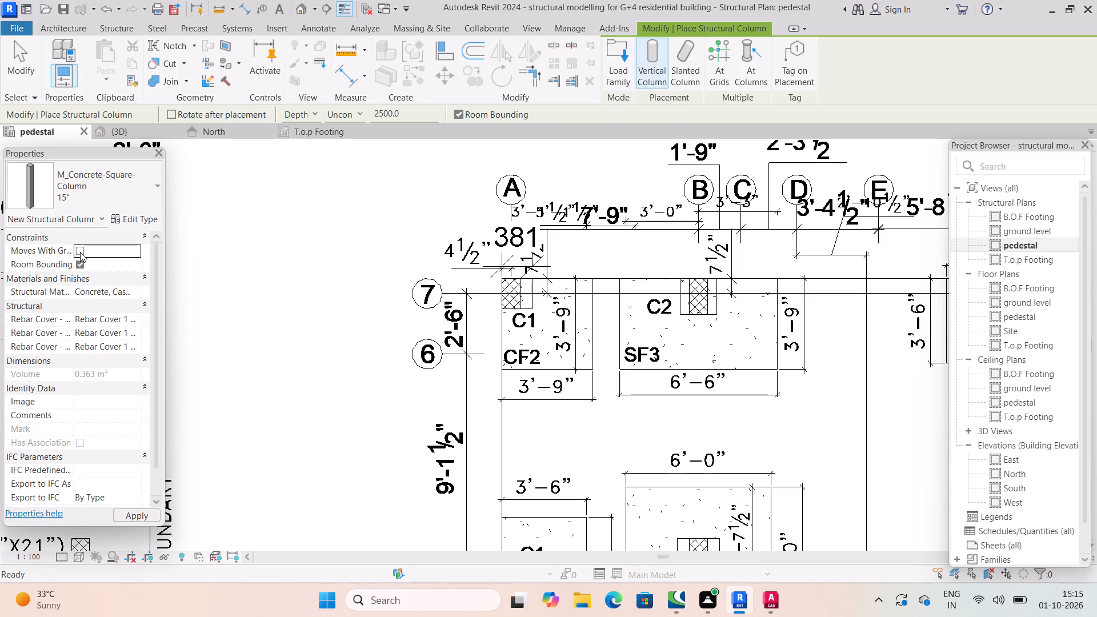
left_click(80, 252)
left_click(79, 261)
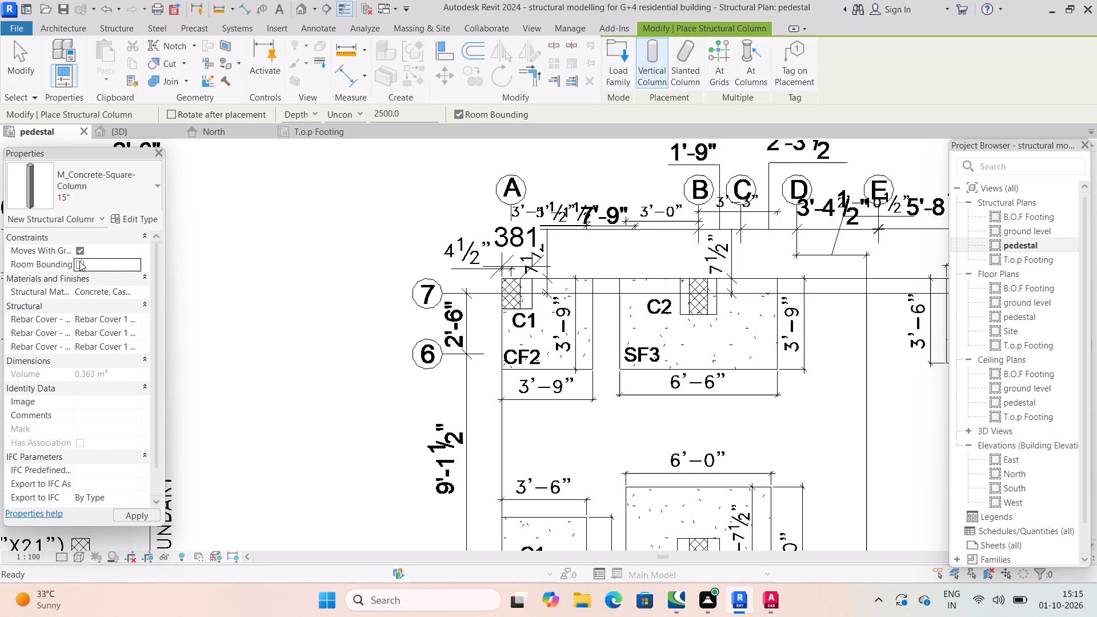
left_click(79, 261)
Review the structural material and the three rebar cover settings of the new 15" concrete square column.
left_click(138, 287)
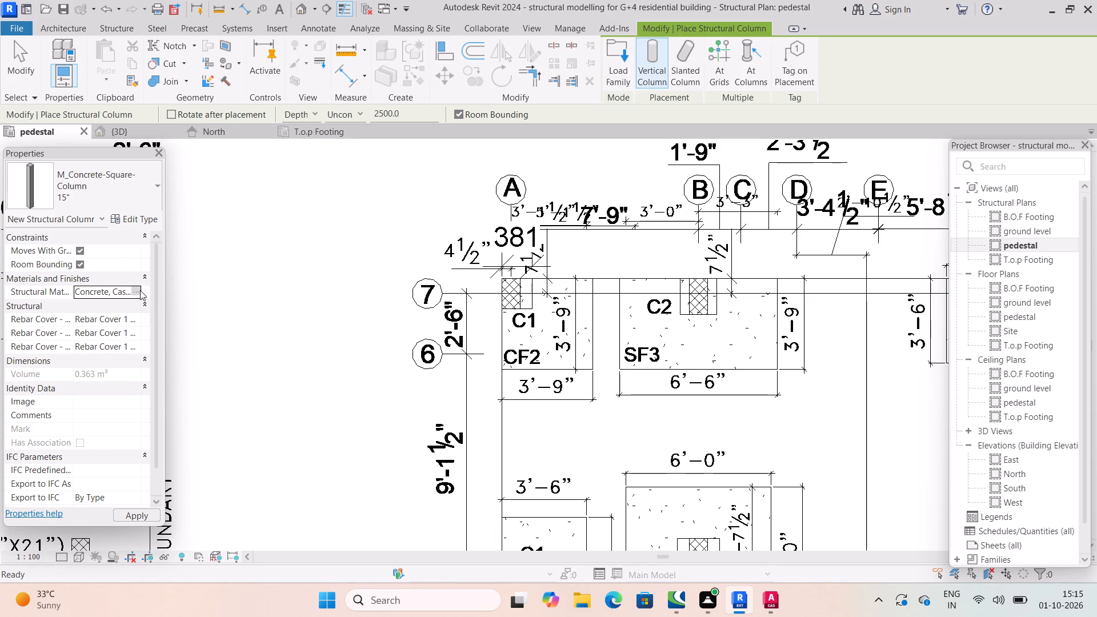
left_click(140, 290)
left_click(131, 289)
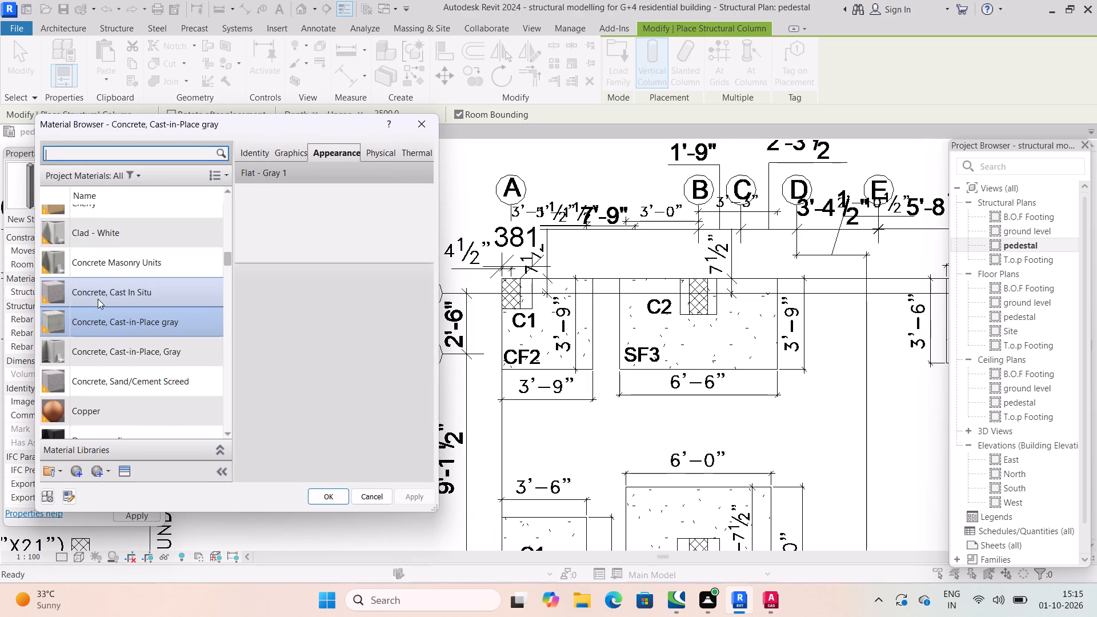
left_click(424, 119)
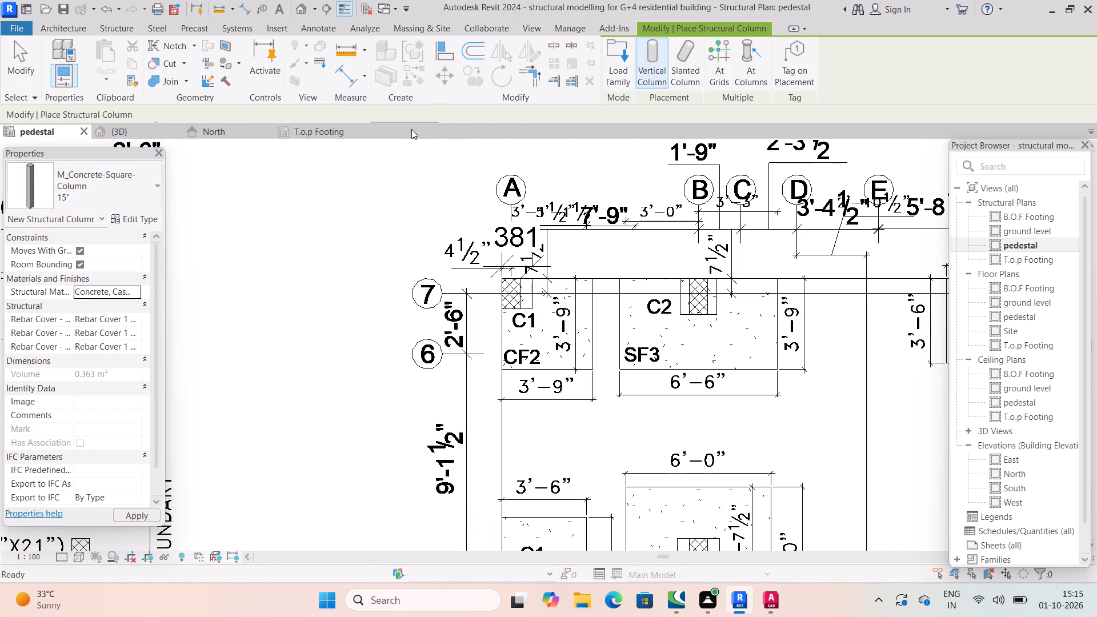
scroll(114, 322, "up", 3)
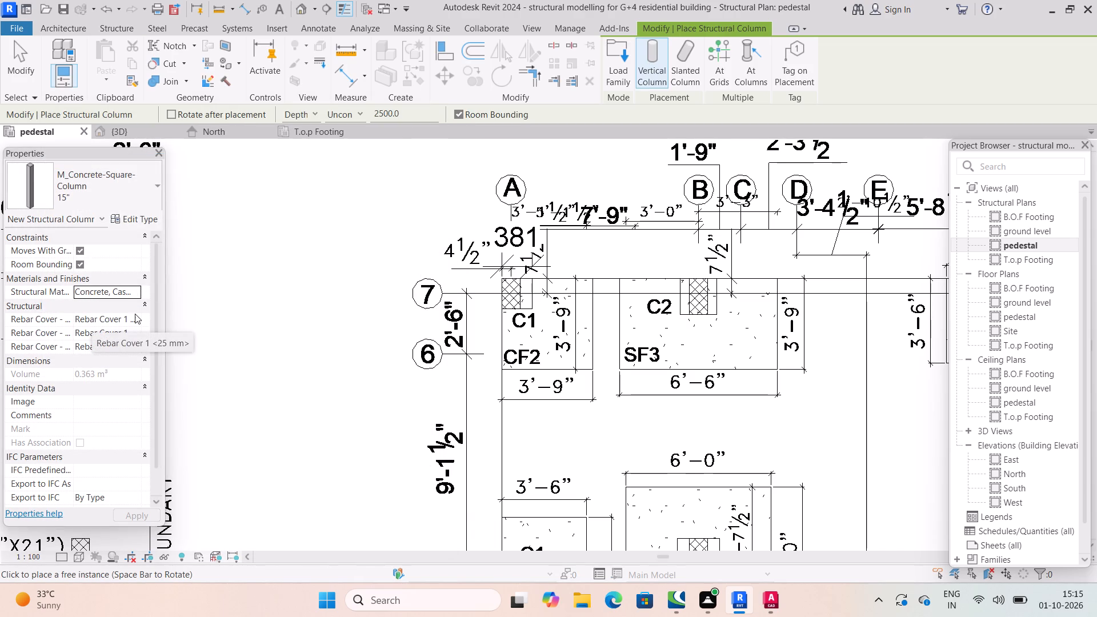
left_click(134, 319)
left_click(135, 317)
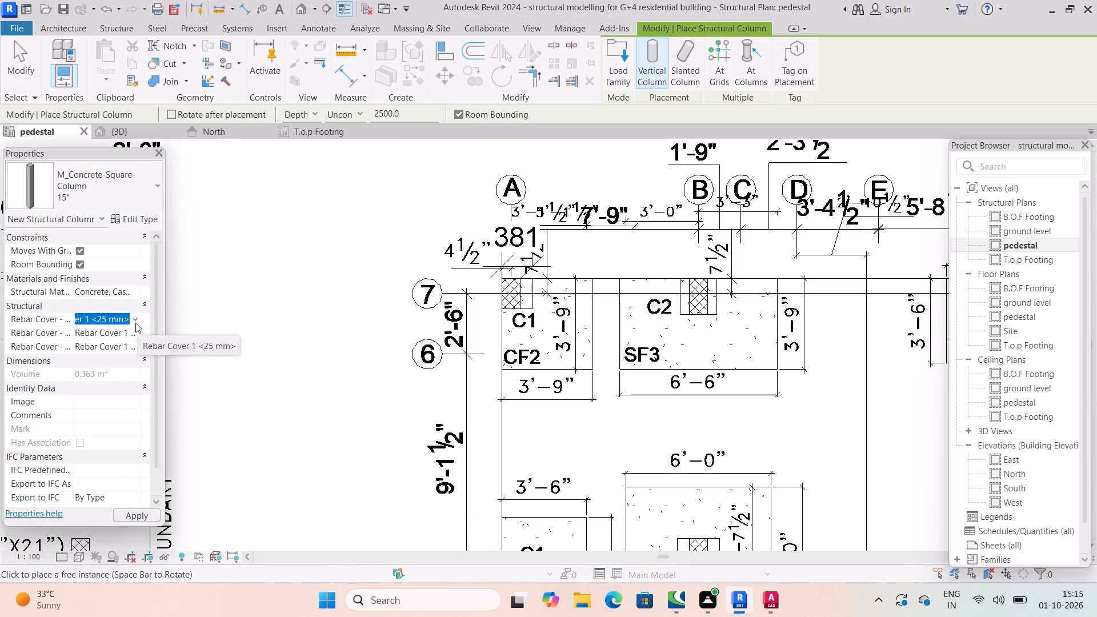
left_click(137, 328)
left_click(138, 331)
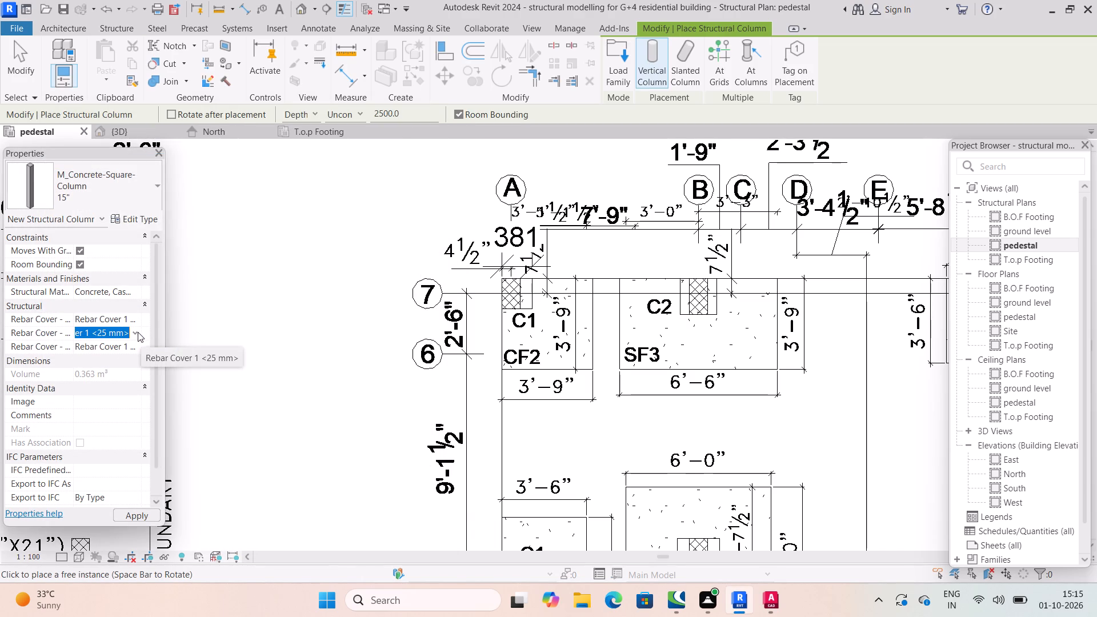
left_click(133, 346)
left_click(133, 346)
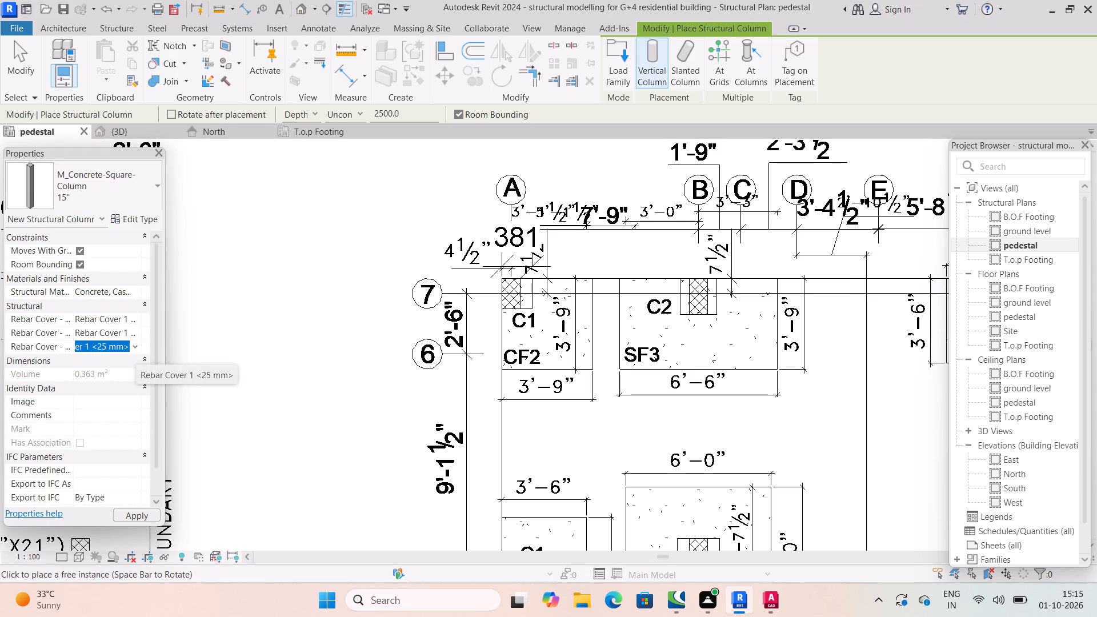
scroll(122, 418, "up", 3)
left_click(141, 522)
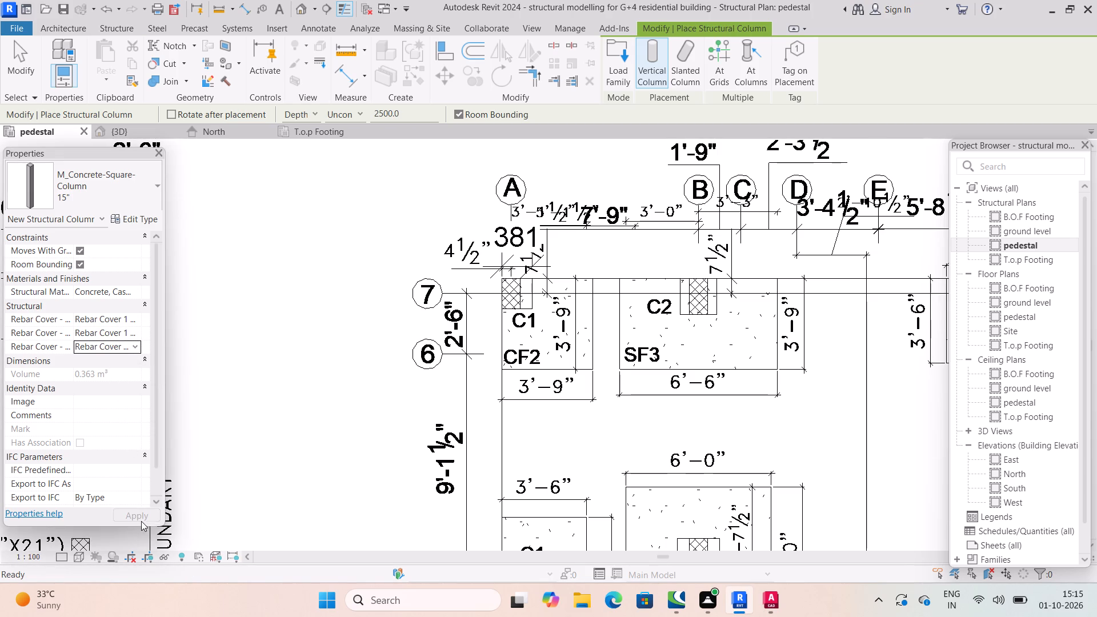
Place the 15" M_Concrete-Square-Column at the C1 location on footing CF2 at grids A and 7, with a depth of 2500.
left_click(514, 292)
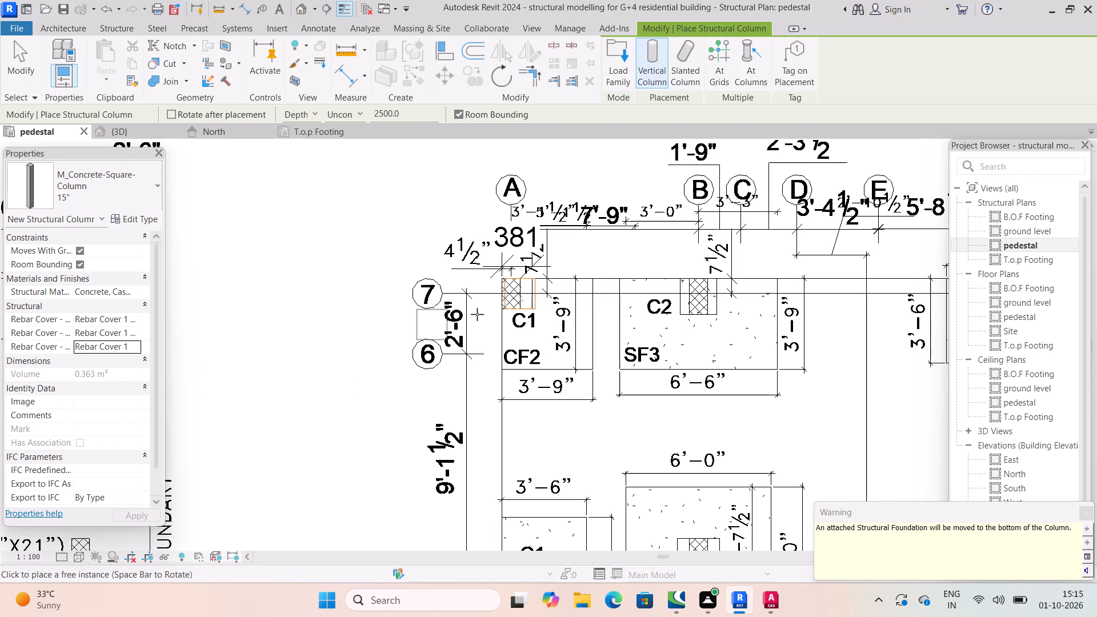
key("Escape")
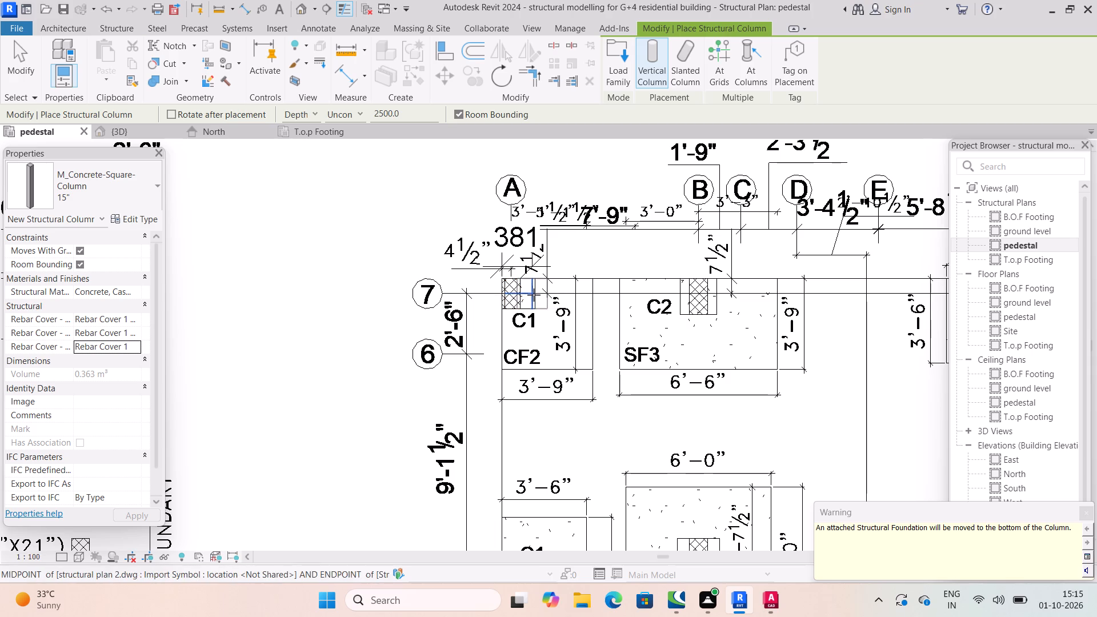
key("Escape")
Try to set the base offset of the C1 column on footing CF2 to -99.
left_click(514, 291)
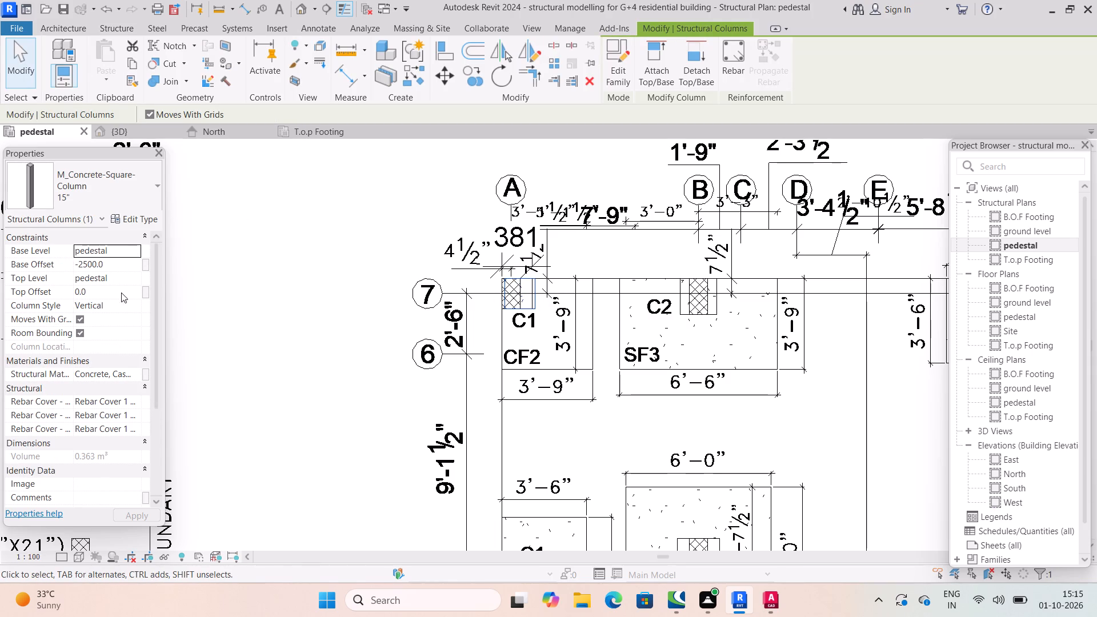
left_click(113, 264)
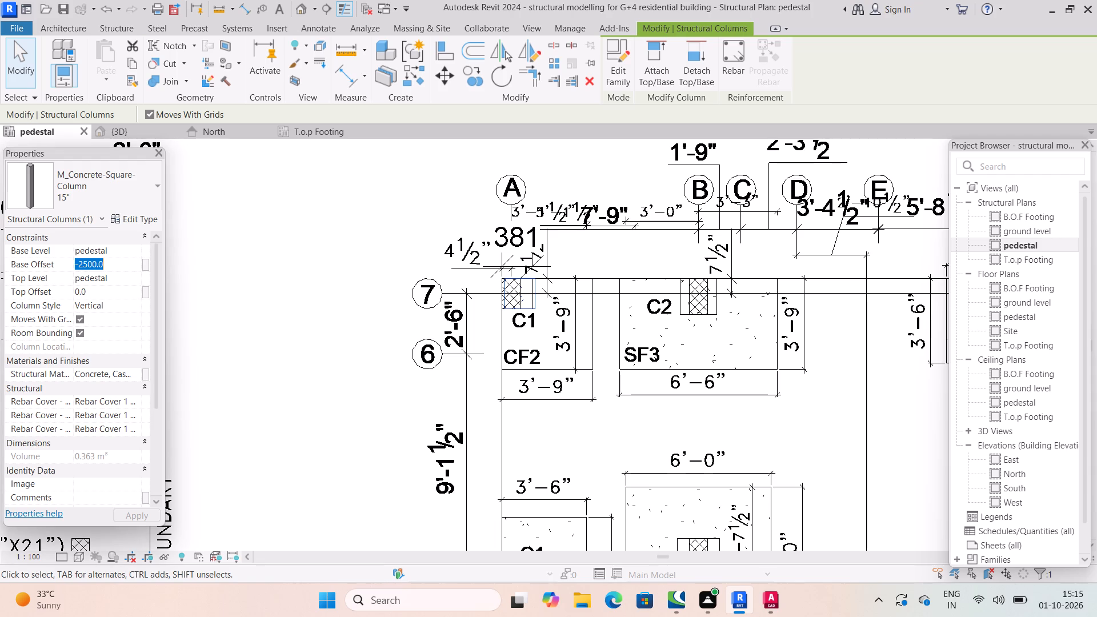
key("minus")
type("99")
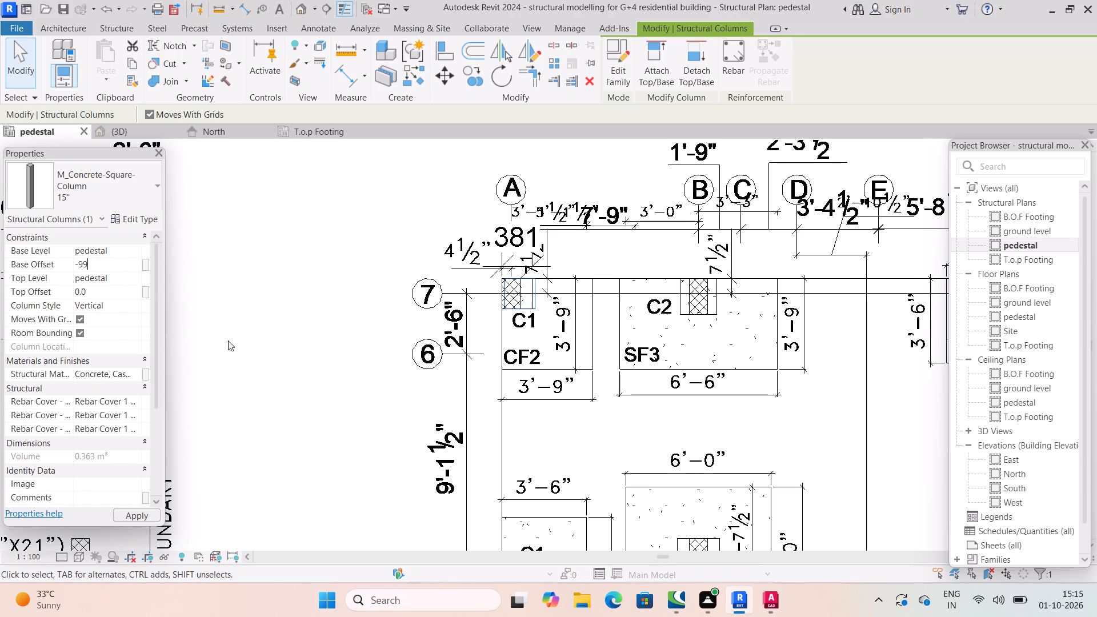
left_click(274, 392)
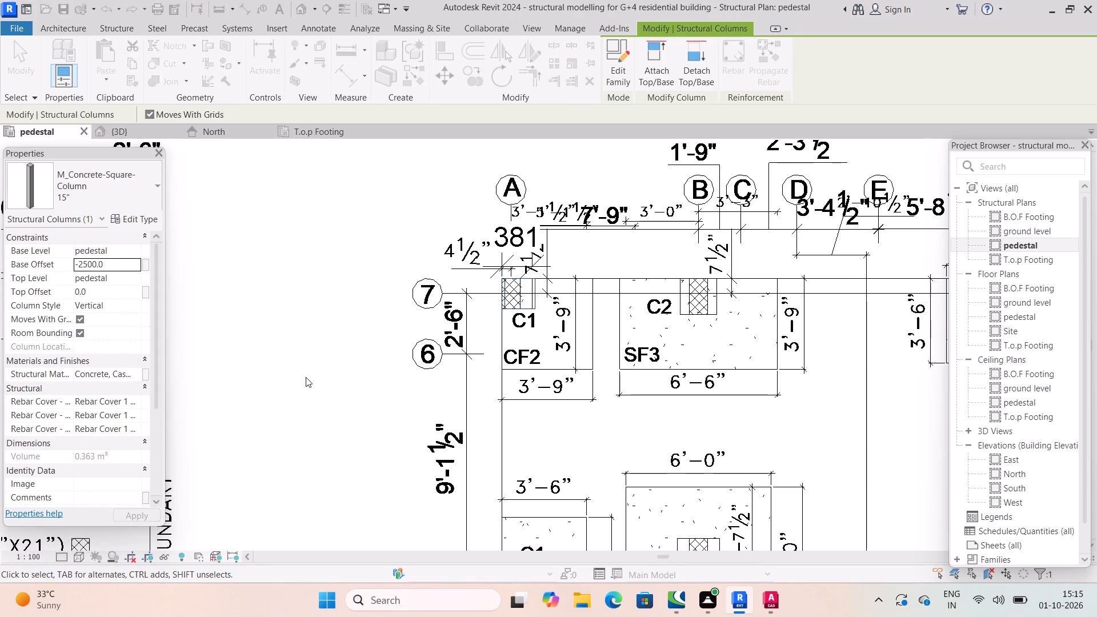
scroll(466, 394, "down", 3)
Inspect the C1 column and its footing in the 3D view and the North elevation against the other footings and levels.
left_click(137, 130)
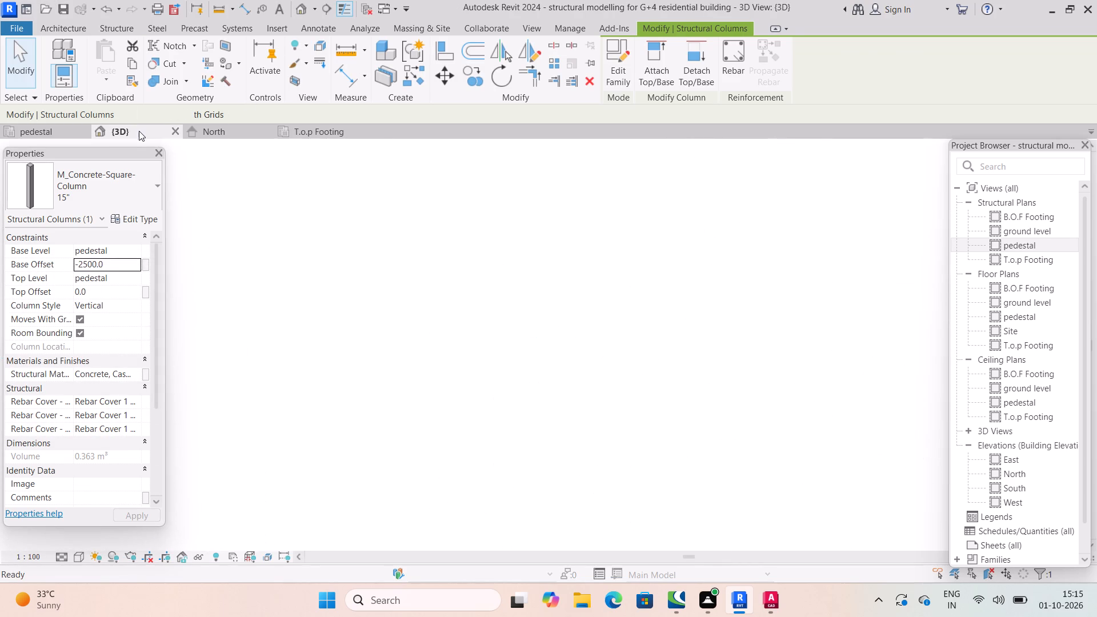
scroll(630, 351, "up", 14)
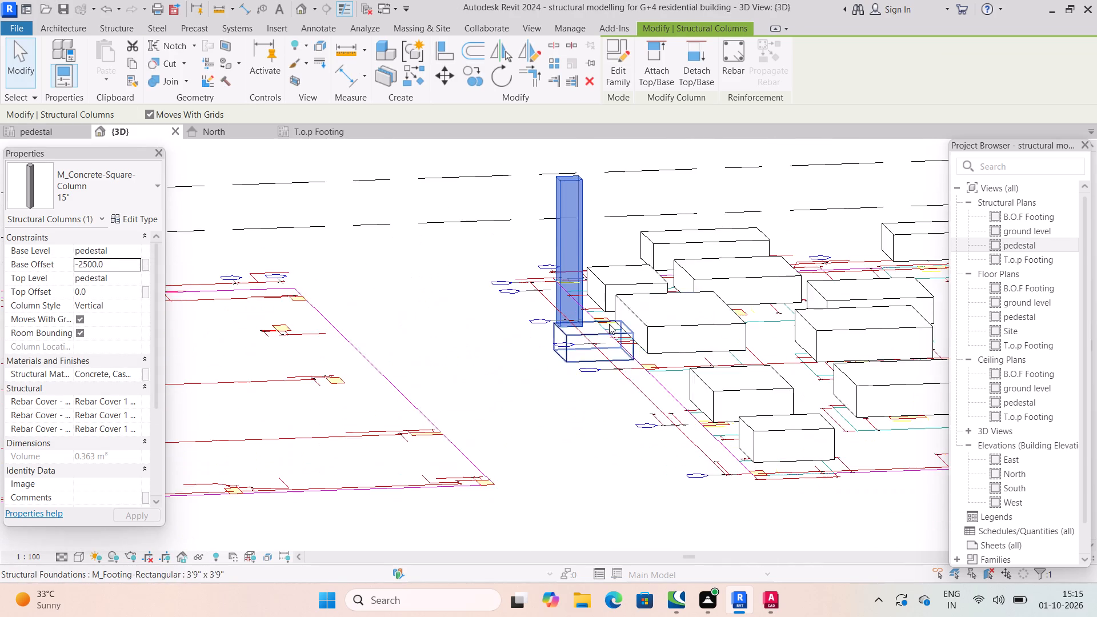
scroll(617, 404, "up", 1)
middle_click_drag(617, 404, 737, 368, "shift")
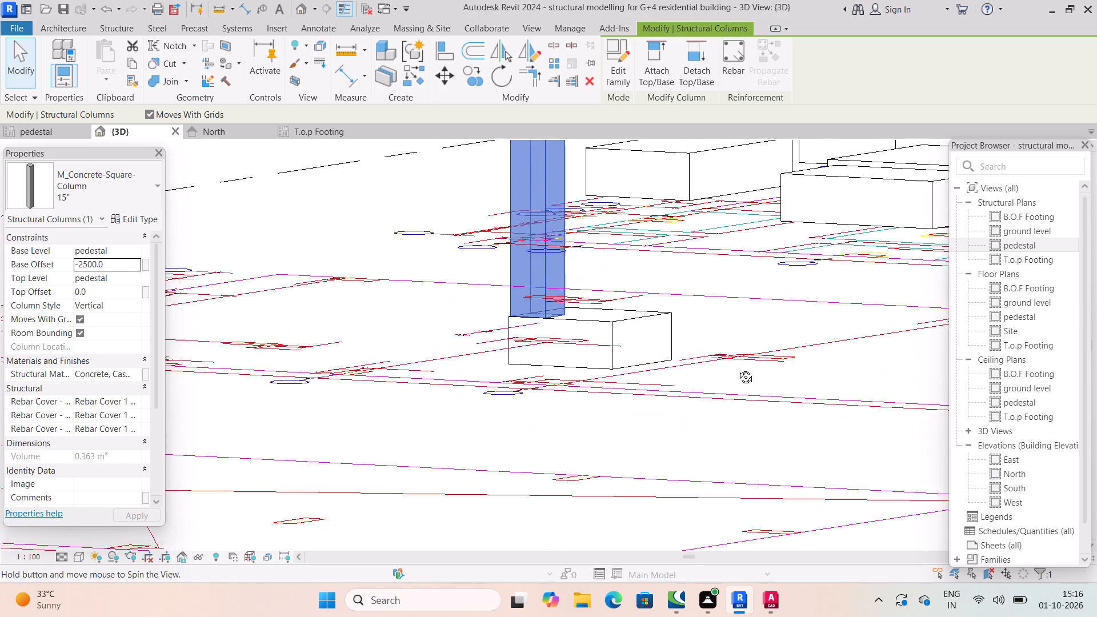
middle_click_drag(737, 368, 648, 402, "shift")
scroll(648, 402, "down", 6, "shift")
scroll(658, 397, "down", 2)
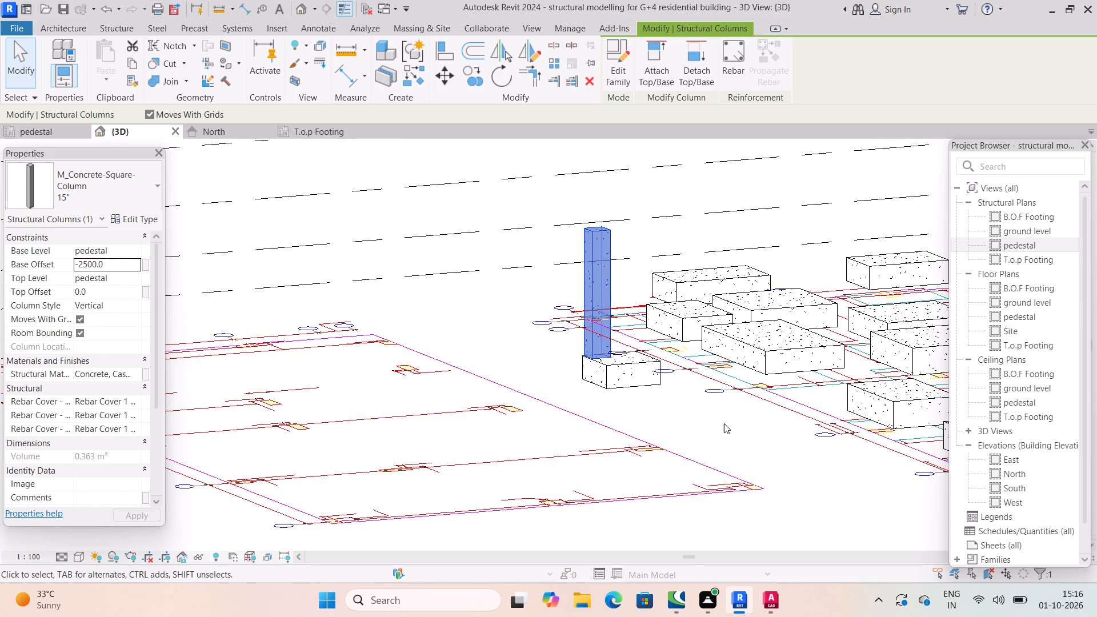
scroll(708, 431, "down", 1)
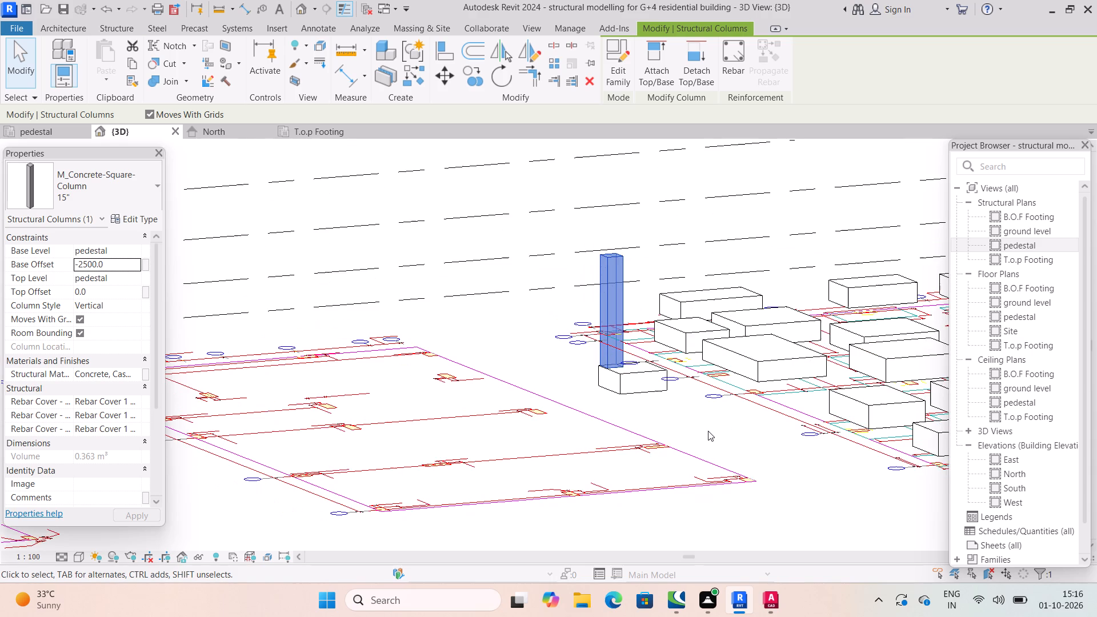
middle_click_drag(708, 431, 614, 412, "ctrl")
scroll(614, 412, "down", 4, "ctrl")
scroll(707, 447, "down", 6)
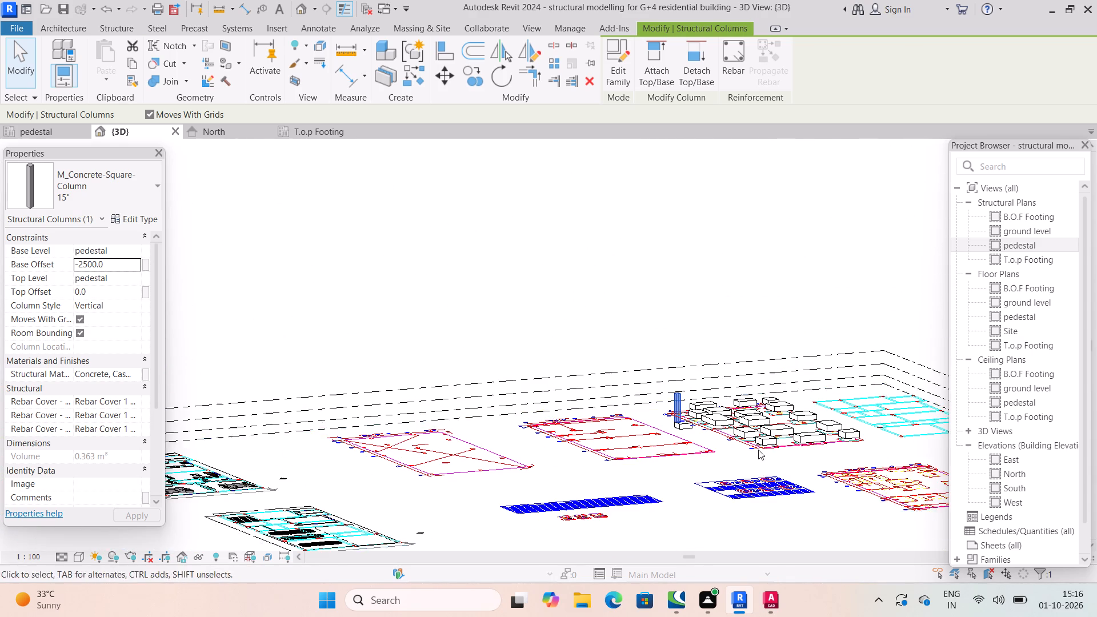
left_click(210, 126)
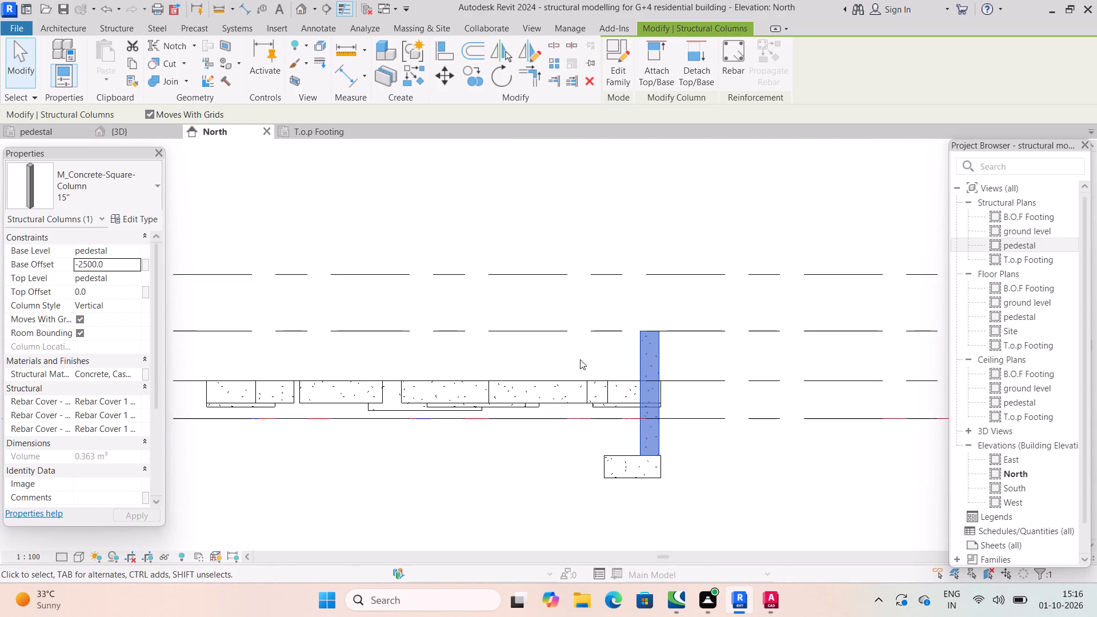
scroll(580, 361, "down", 2)
scroll(590, 379, "up", 2)
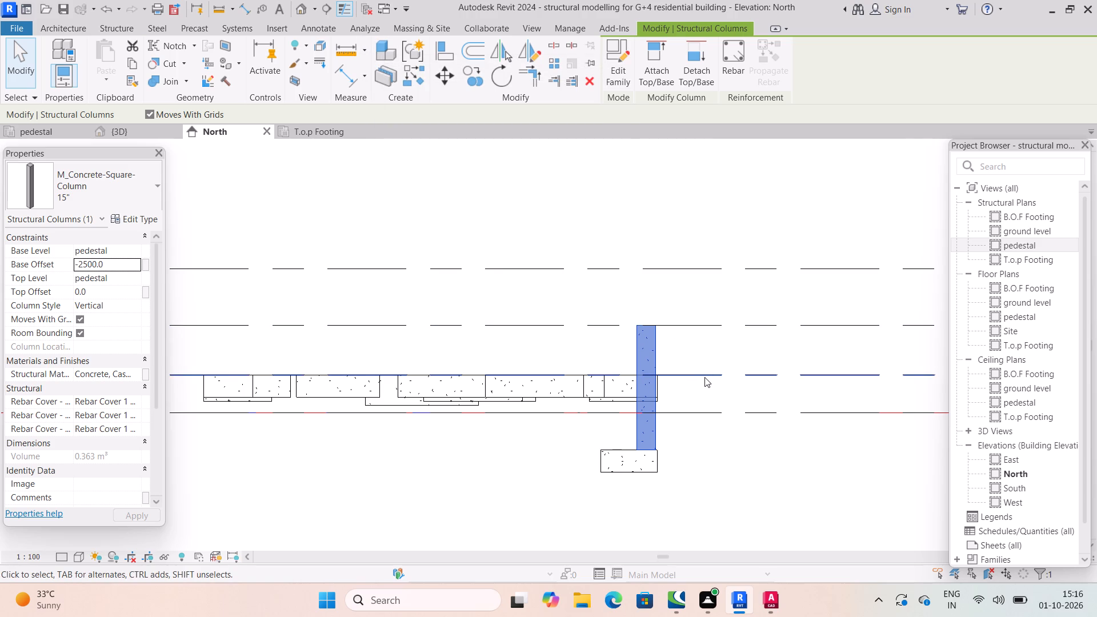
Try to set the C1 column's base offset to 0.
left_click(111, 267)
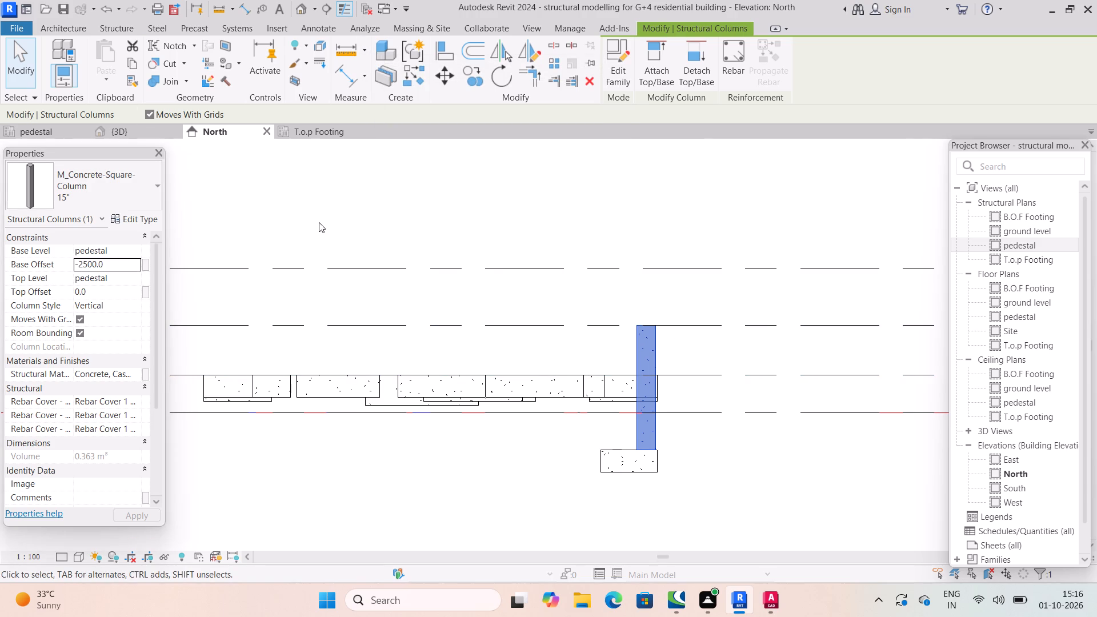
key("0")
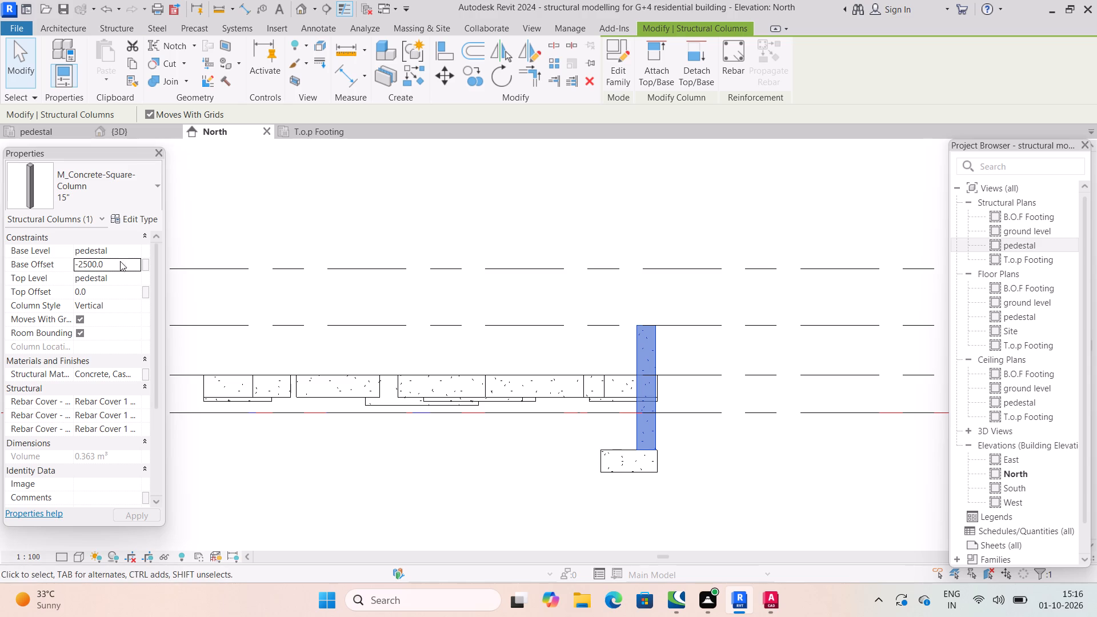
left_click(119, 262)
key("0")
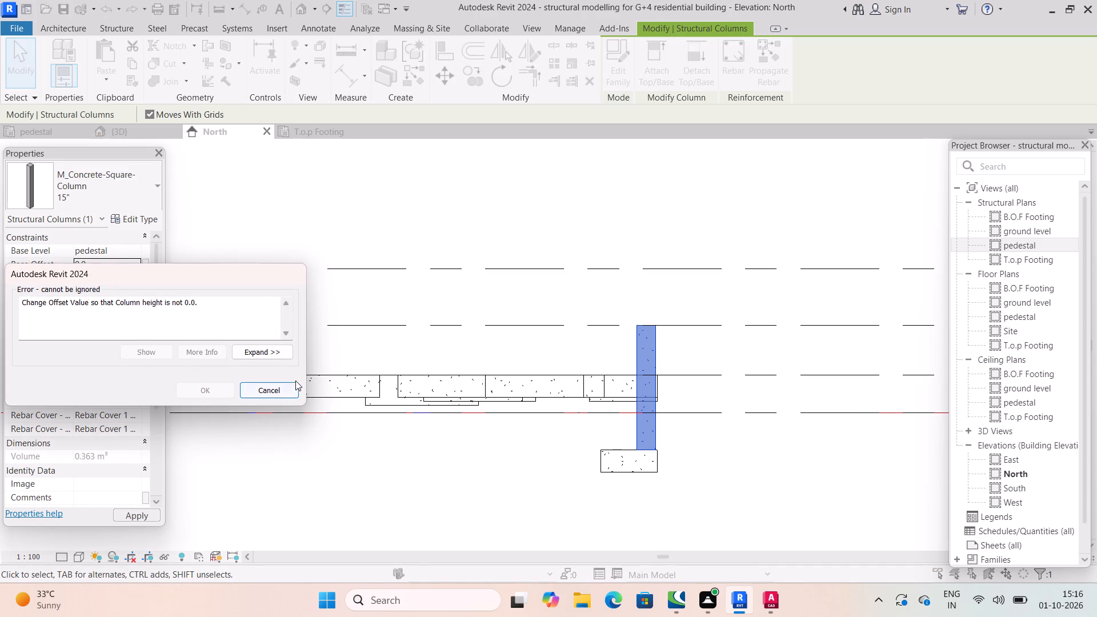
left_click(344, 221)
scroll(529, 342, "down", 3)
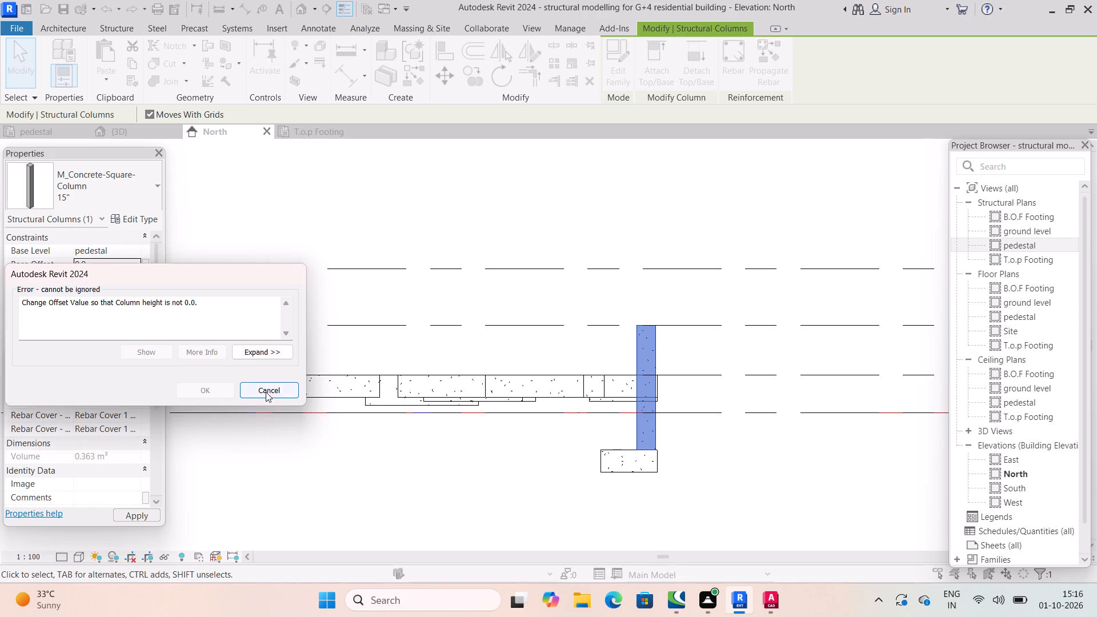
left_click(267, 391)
Examine the ground level, pedestal, T.o.p Footing and B.O.F Footing levels and their elevations in the North elevation.
scroll(399, 414, "down", 4)
scroll(582, 463, "down", 2)
middle_click_drag(531, 464, 297, 453)
scroll(635, 368, "down", 1)
middle_click_drag(635, 368, 428, 346)
middle_click_drag(828, 412, 571, 442)
scroll(744, 437, "down", 1)
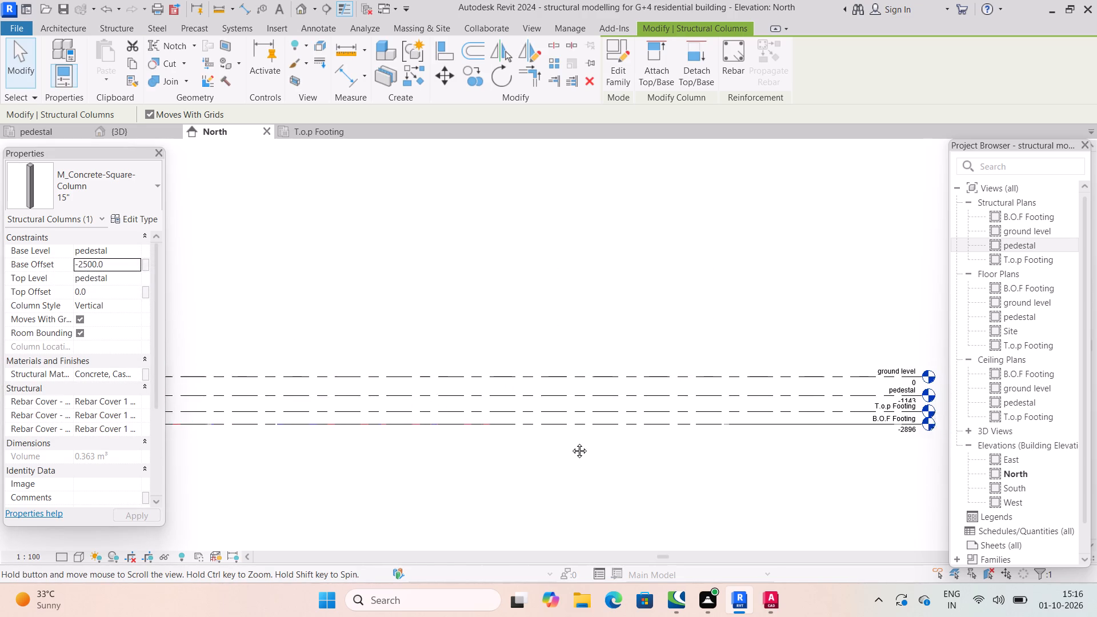
middle_click_drag(571, 442, 564, 439)
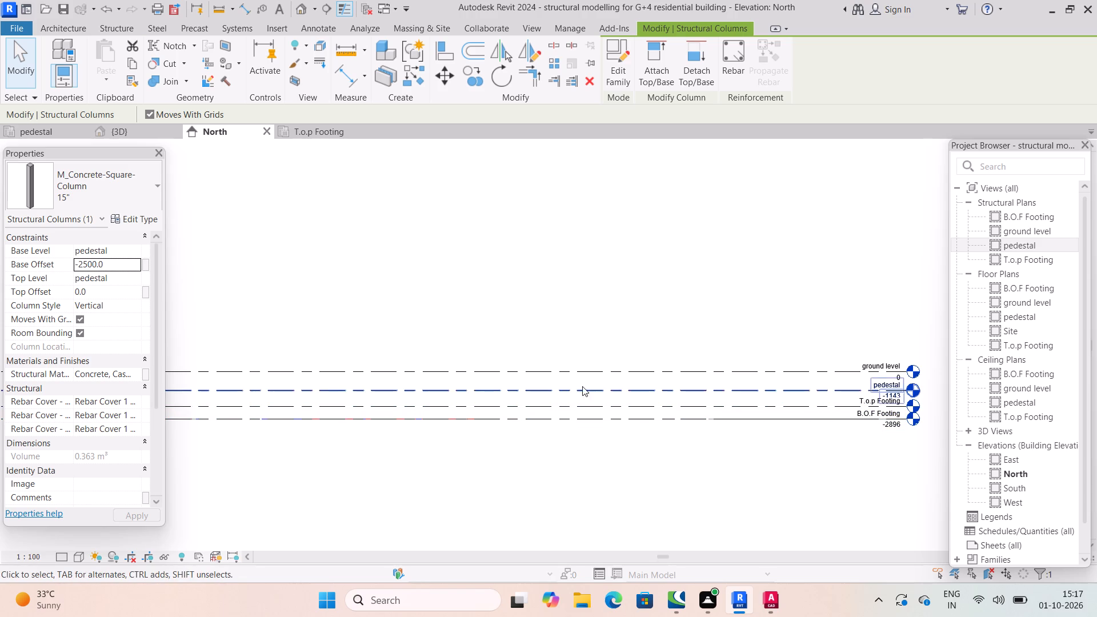
scroll(924, 425, "up", 3)
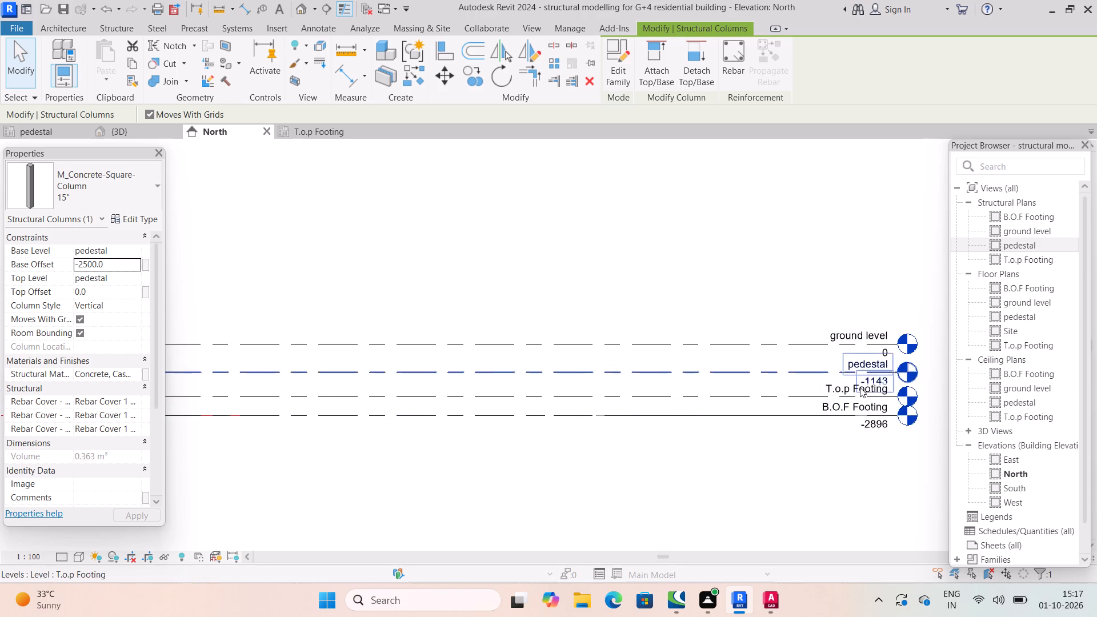
scroll(860, 387, "up", 7)
scroll(930, 444, "up", 3)
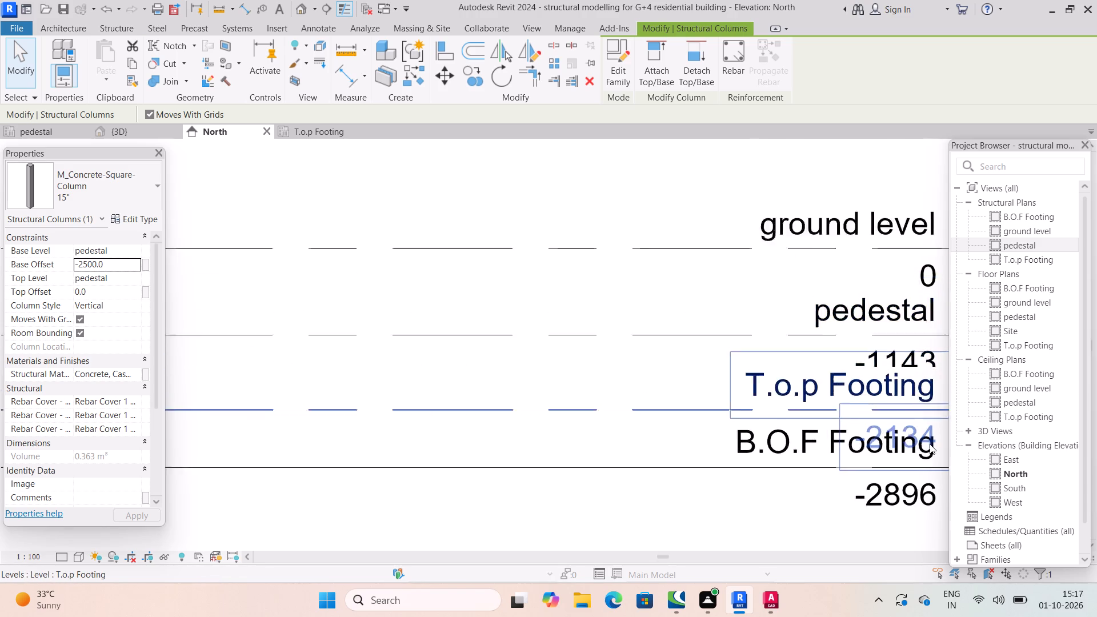
scroll(721, 414, "down", 3)
middle_click_drag(720, 412, 756, 396)
scroll(596, 374, "down", 4)
middle_click_drag(393, 350, 634, 337)
scroll(475, 354, "down", 1)
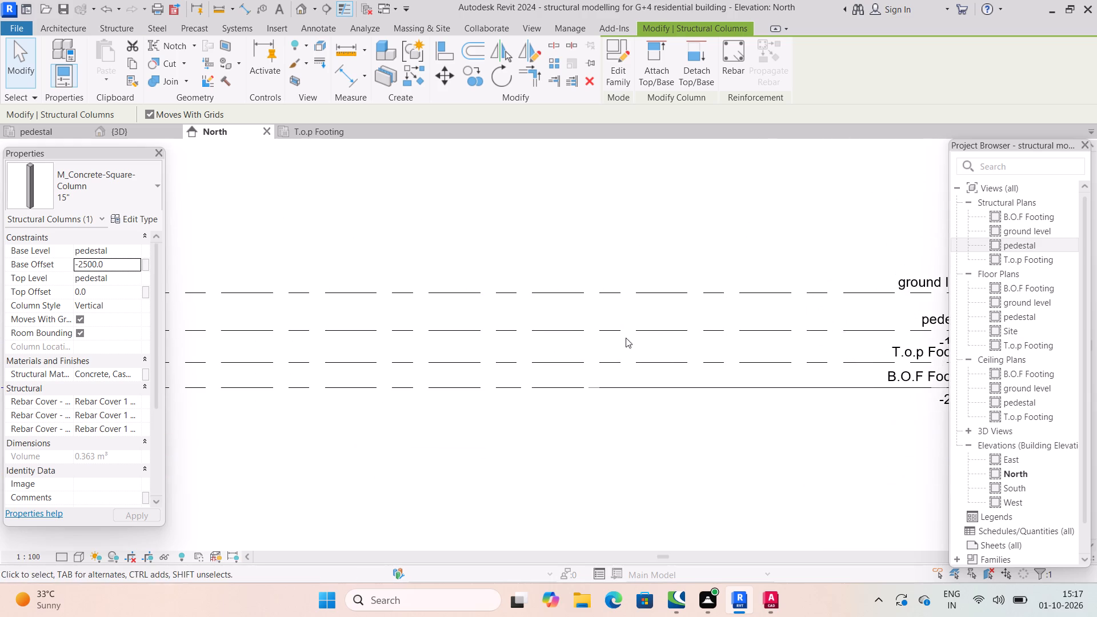
scroll(581, 317, "down", 2)
middle_click_drag(581, 317, 489, 293)
Measure the vertical distance from the T.o.p Footing level to the pedestal level.
left_click(346, 51)
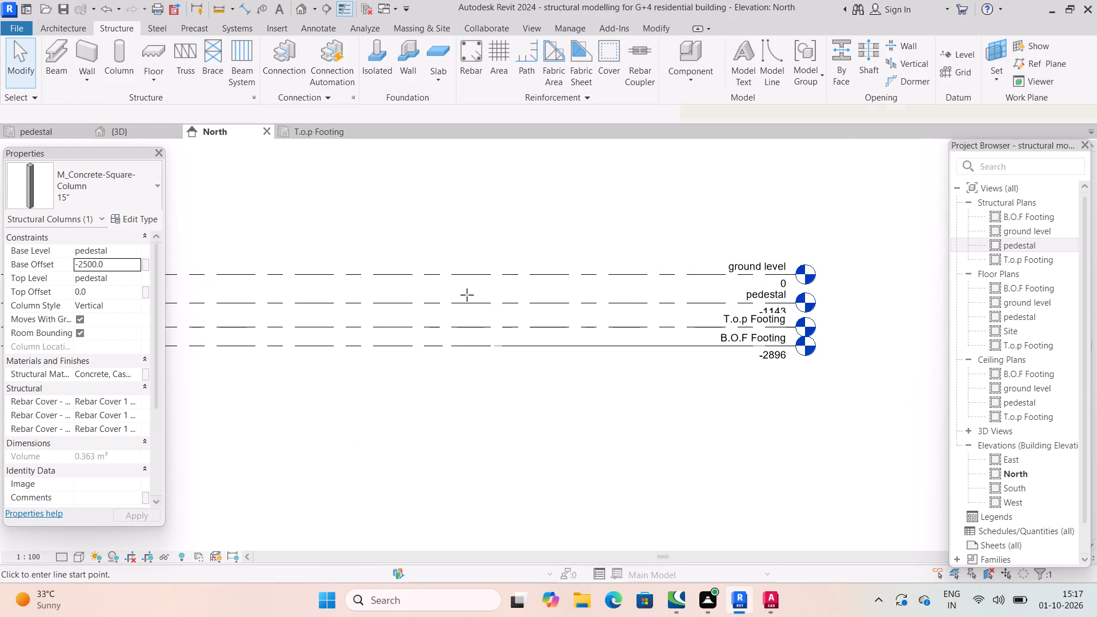
scroll(489, 334, "up", 3)
left_click(466, 324)
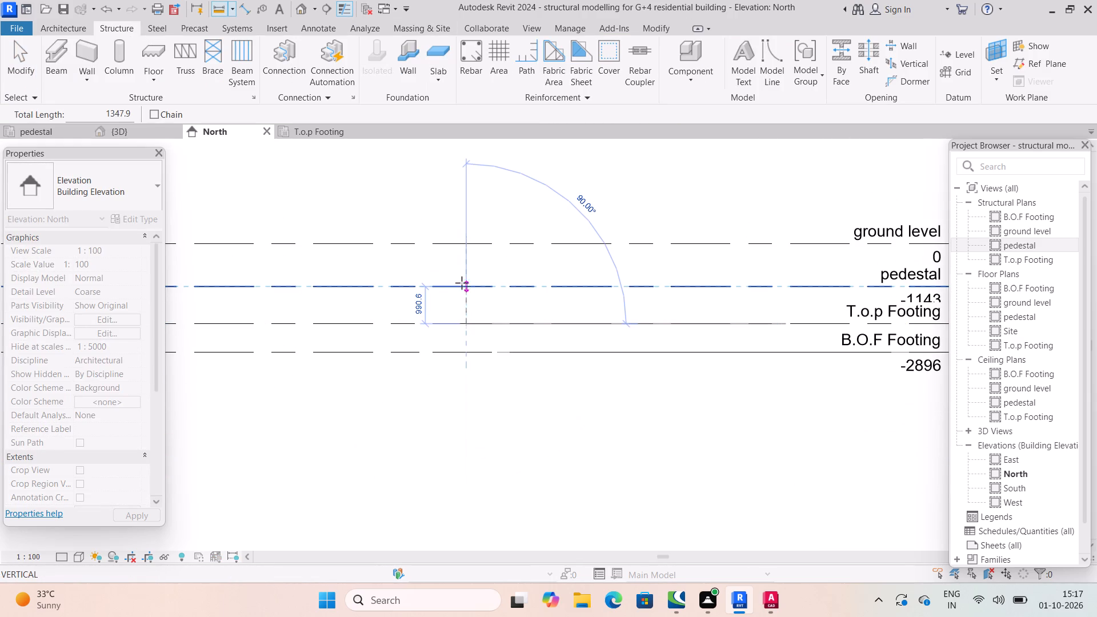
left_click(465, 286)
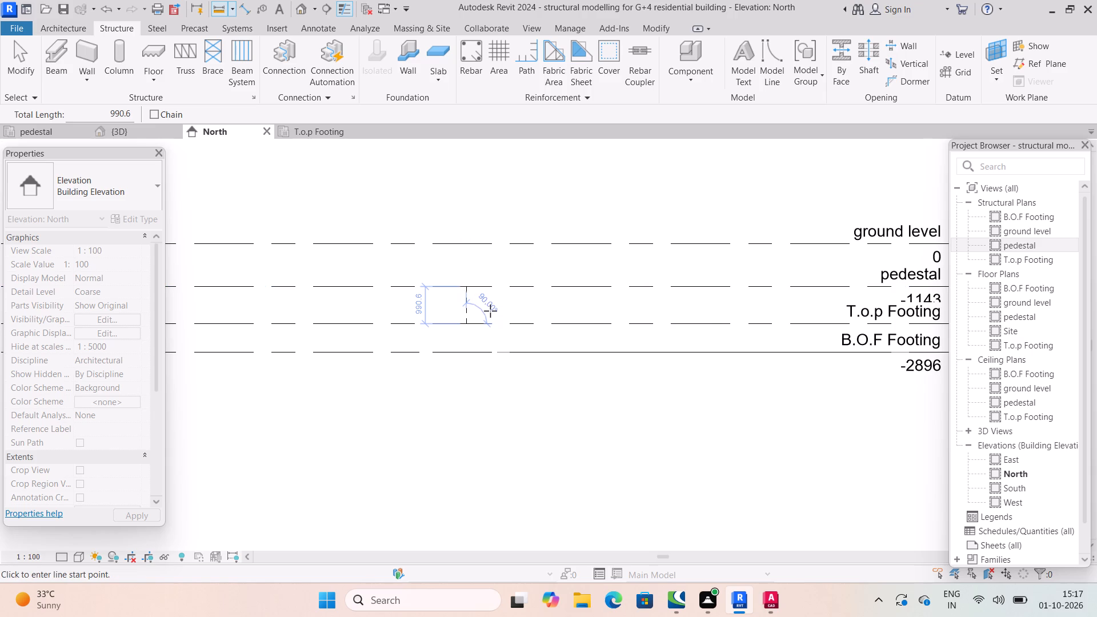
key("Escape")
Set the C1 column's base offset to -990.6 from the pedestal level, letting the attached footing move with the column's base.
scroll(511, 314, "down", 3)
scroll(426, 347, "down", 4)
middle_click_drag(426, 349, 607, 353)
scroll(348, 362, "down", 2)
middle_click_drag(378, 358, 710, 302)
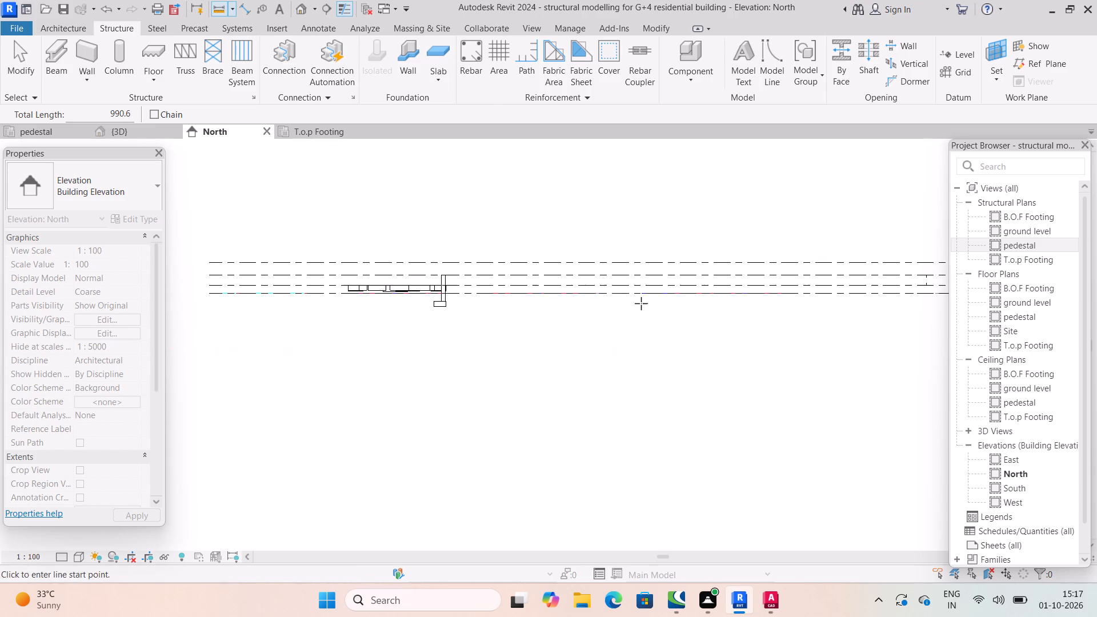
scroll(381, 266, "up", 3)
scroll(430, 305, "up", 4)
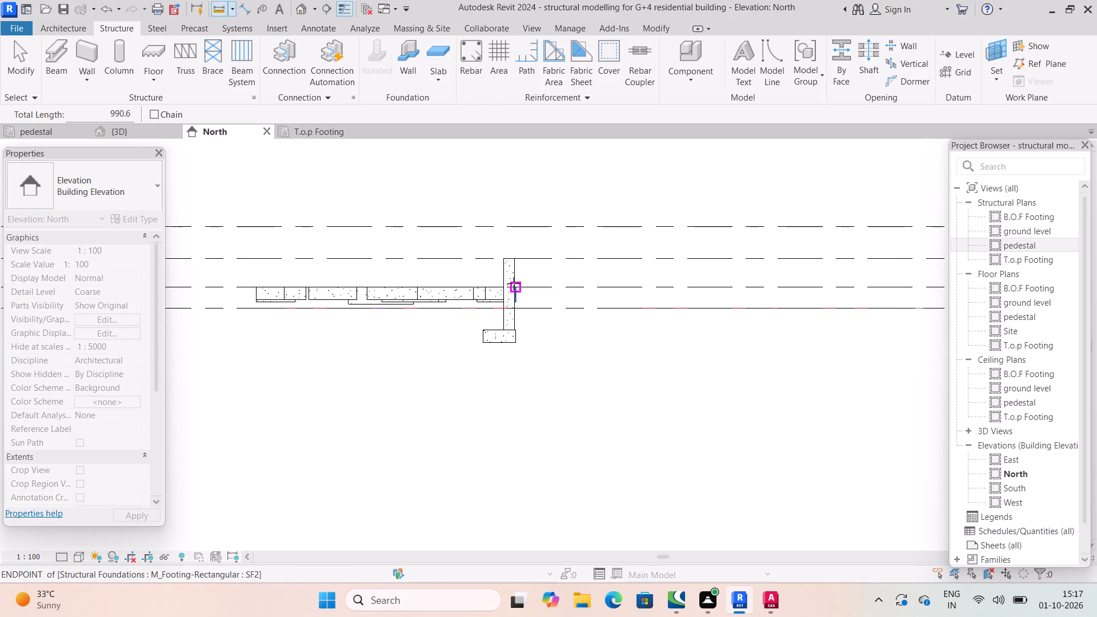
key("Escape")
left_click(514, 263)
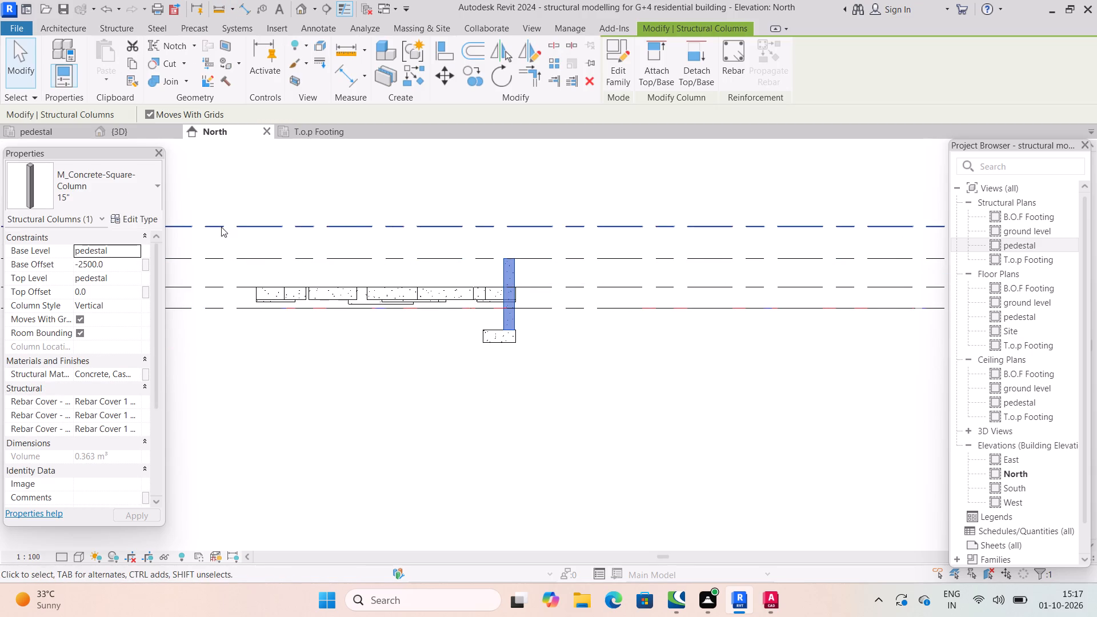
left_click(118, 263)
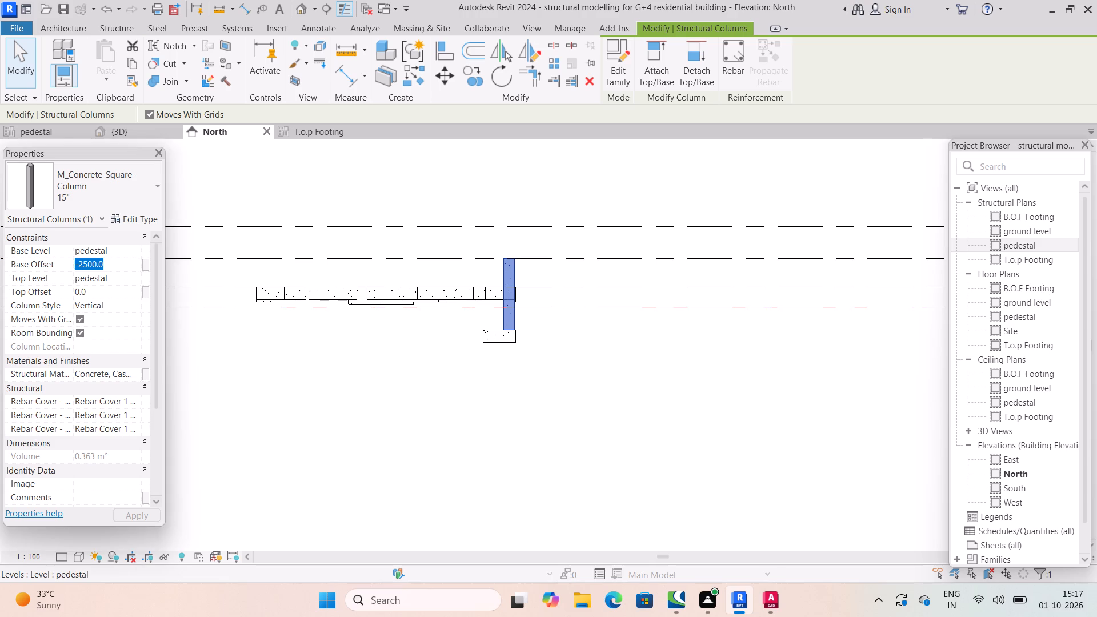
key("minus")
type("990.6")
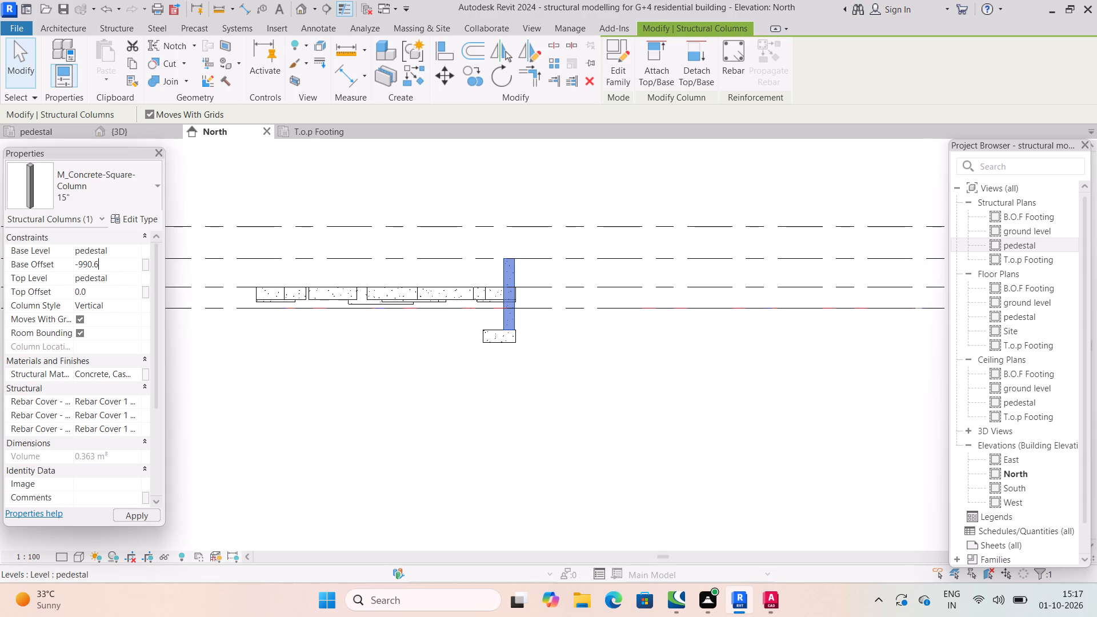
key("Return")
left_click(141, 516)
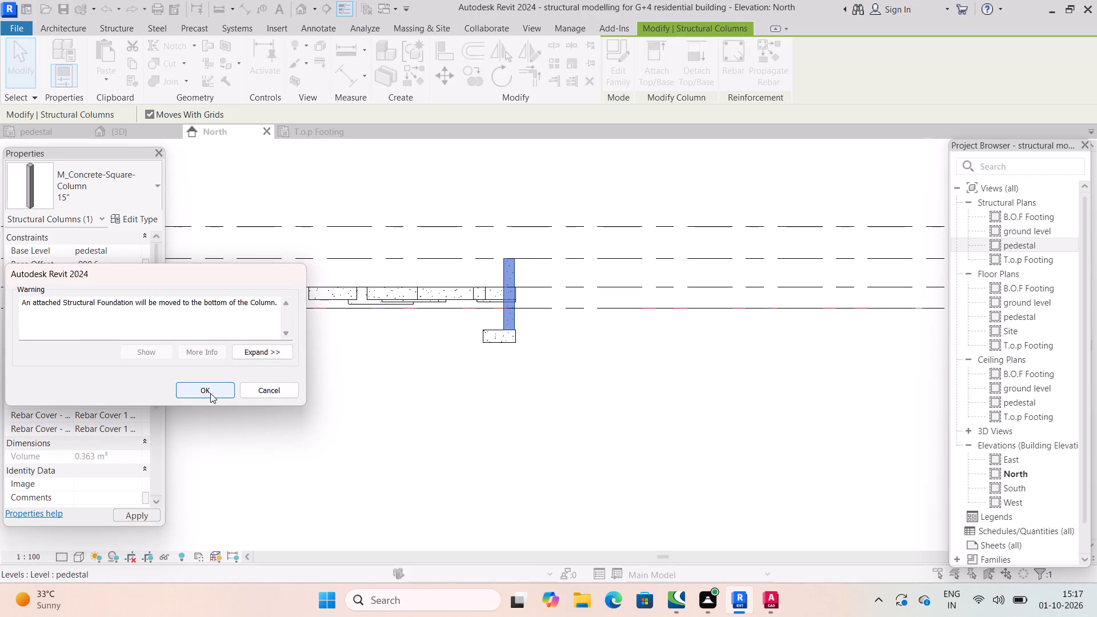
left_click(210, 393)
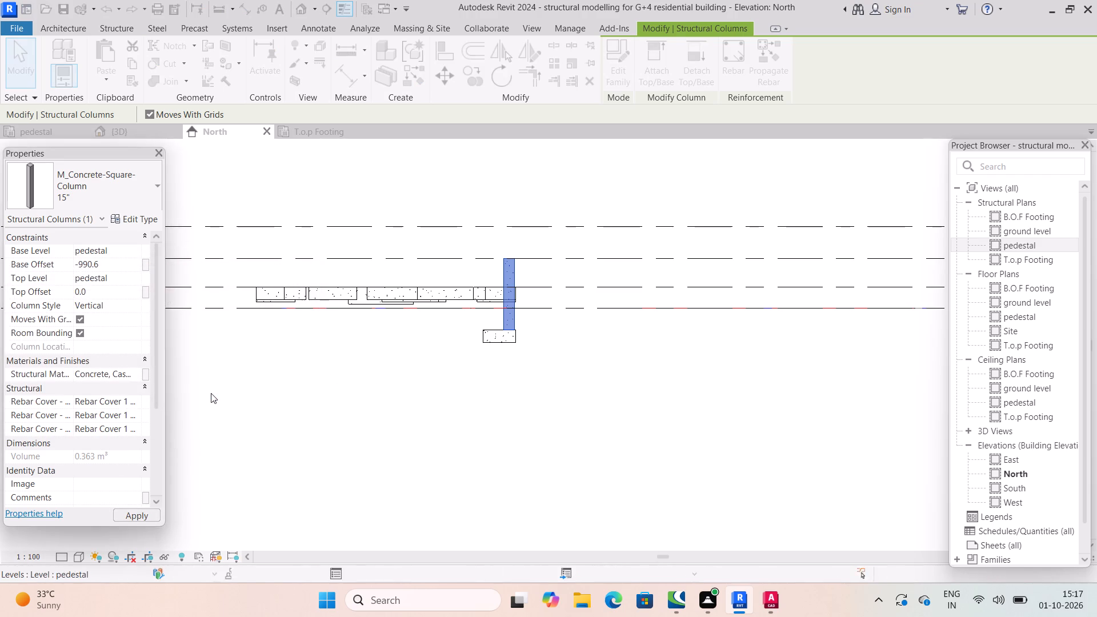
scroll(550, 338, "down", 3)
scroll(531, 312, "up", 3)
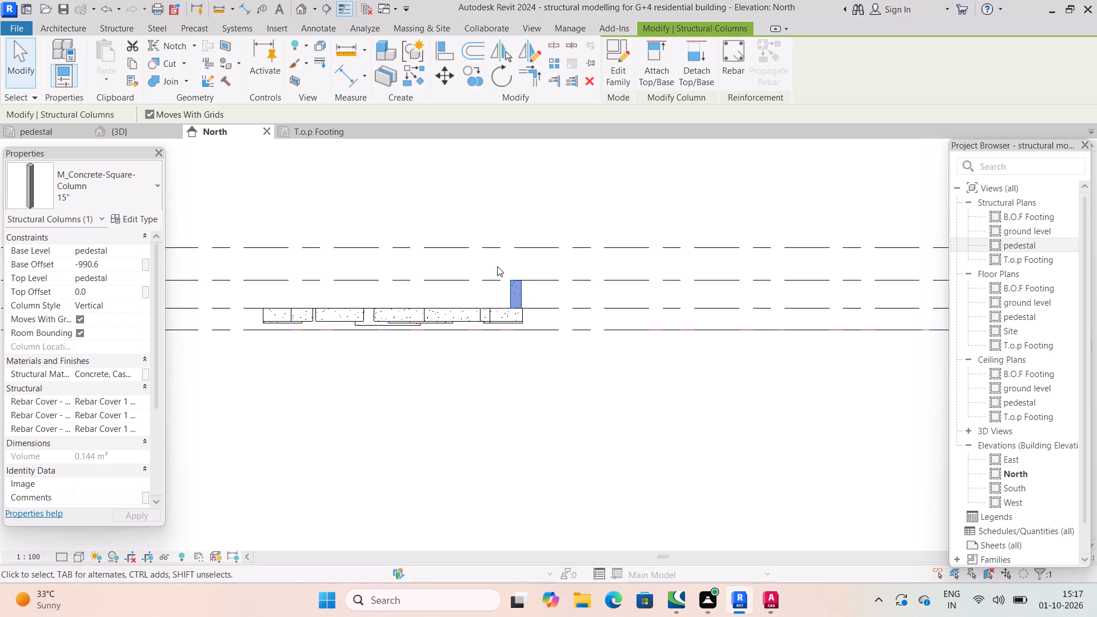
scroll(600, 299, "down", 2)
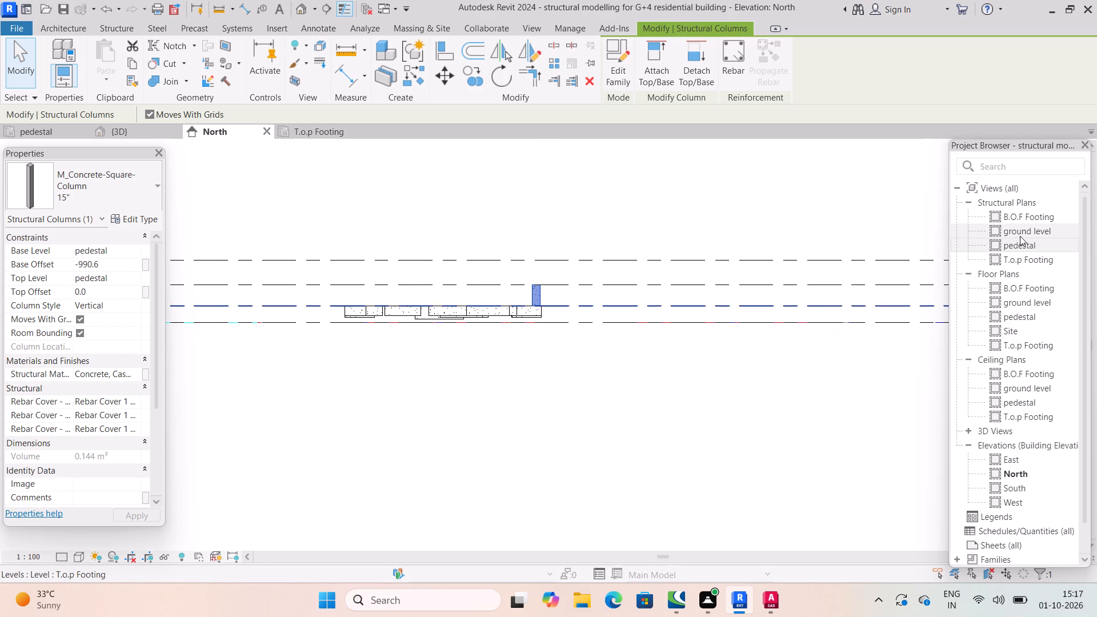
In the pedestal structural plan, change the selected C1 column at grid A/7 to the 18" M_Concrete-Square-Column type.
double_click(1018, 242)
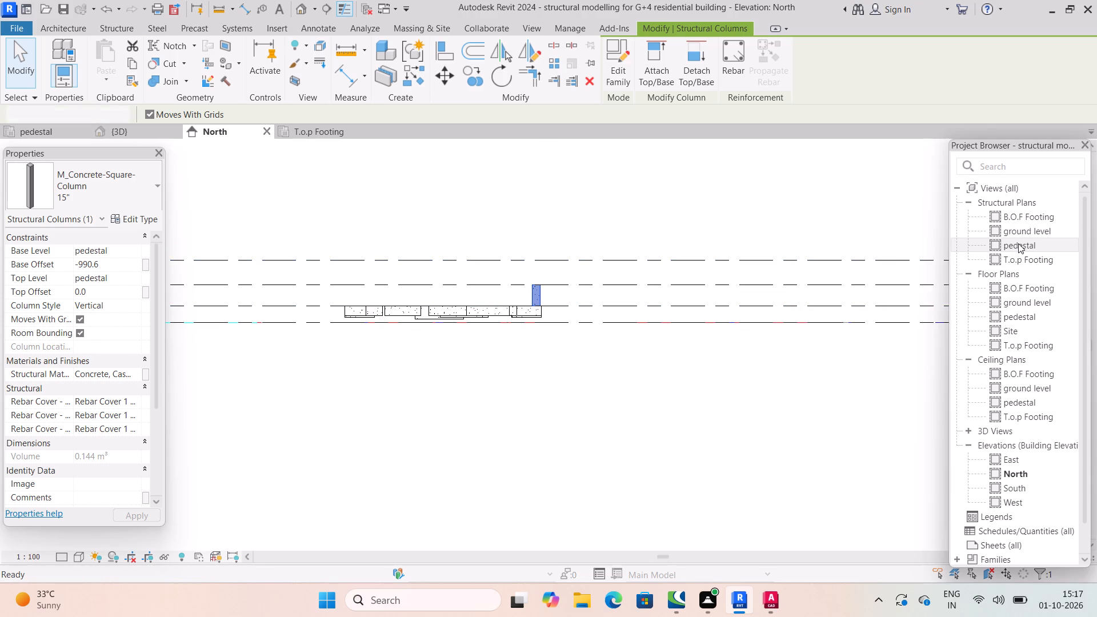
scroll(489, 326, "up", 4)
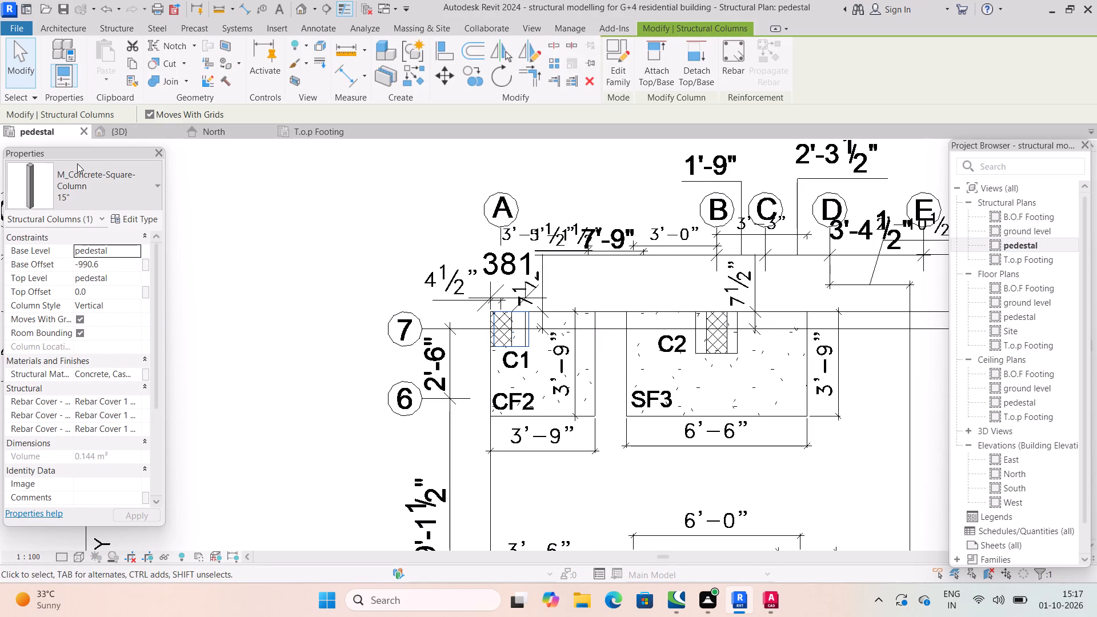
left_click(123, 190)
left_click(59, 337)
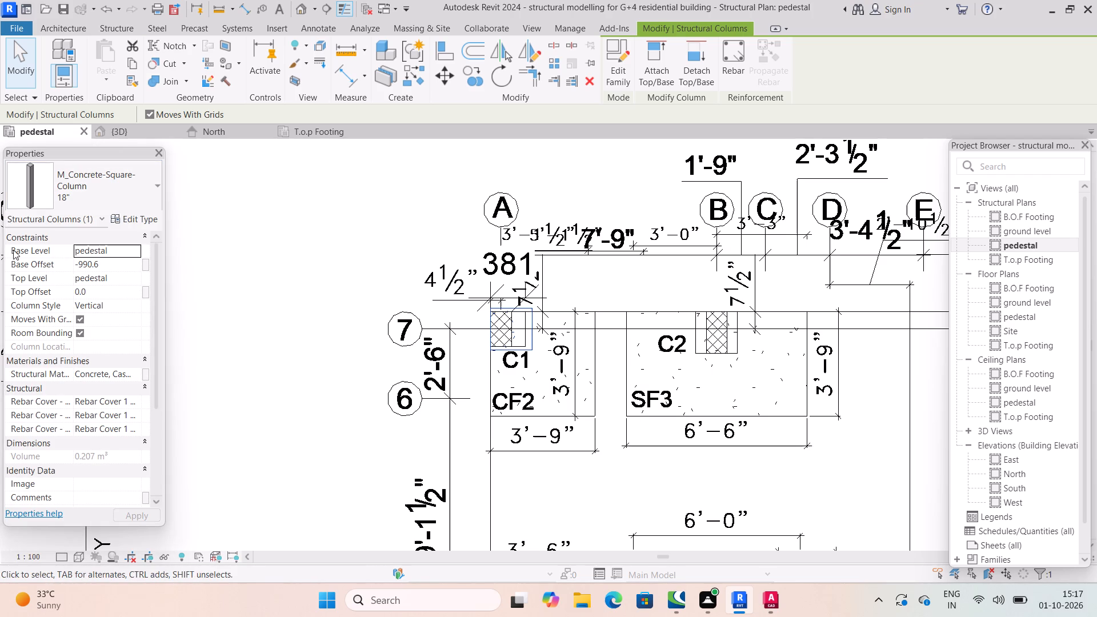
left_click(115, 188)
left_click(56, 340)
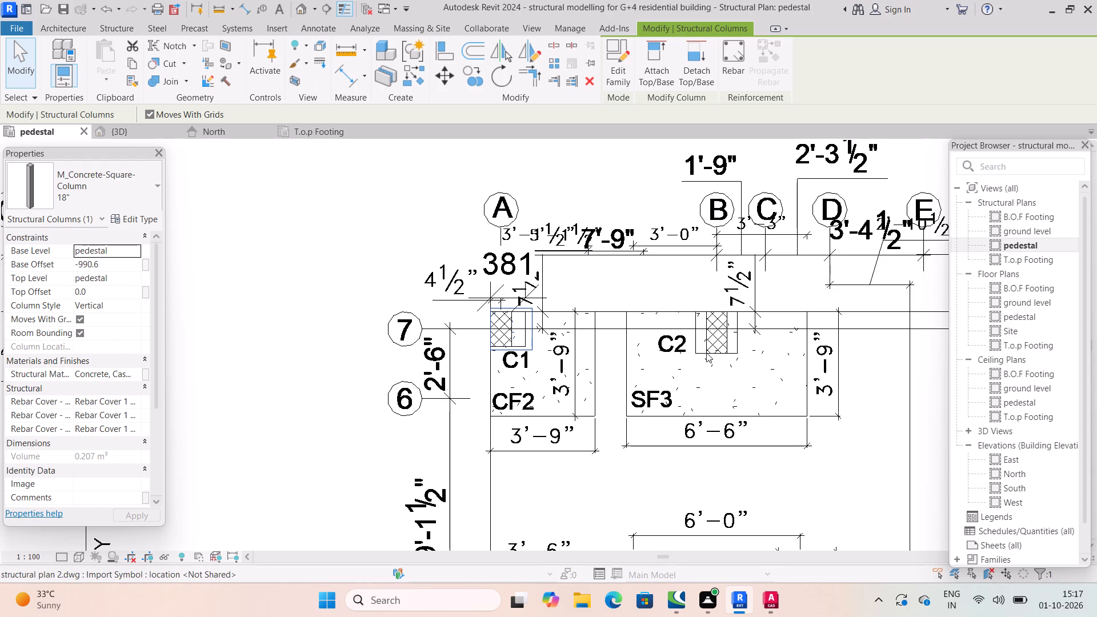
Place an 18" M_Concrete-Square-Column as the C2 pedestal on footing SF3, near grid B/7.
left_click(736, 336)
left_click(362, 227)
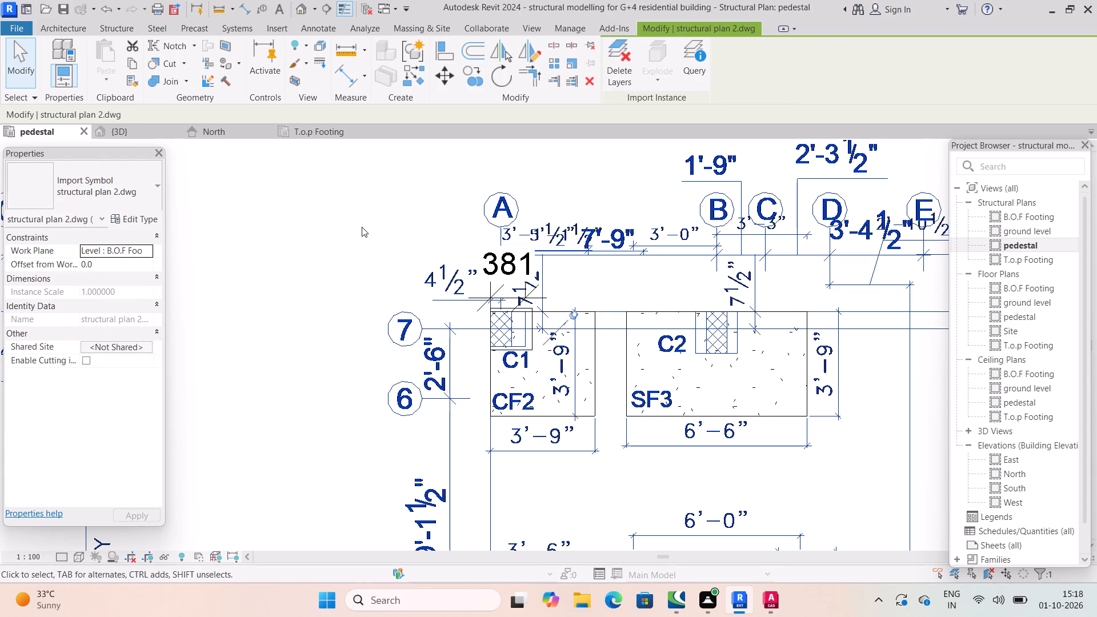
left_click(122, 67)
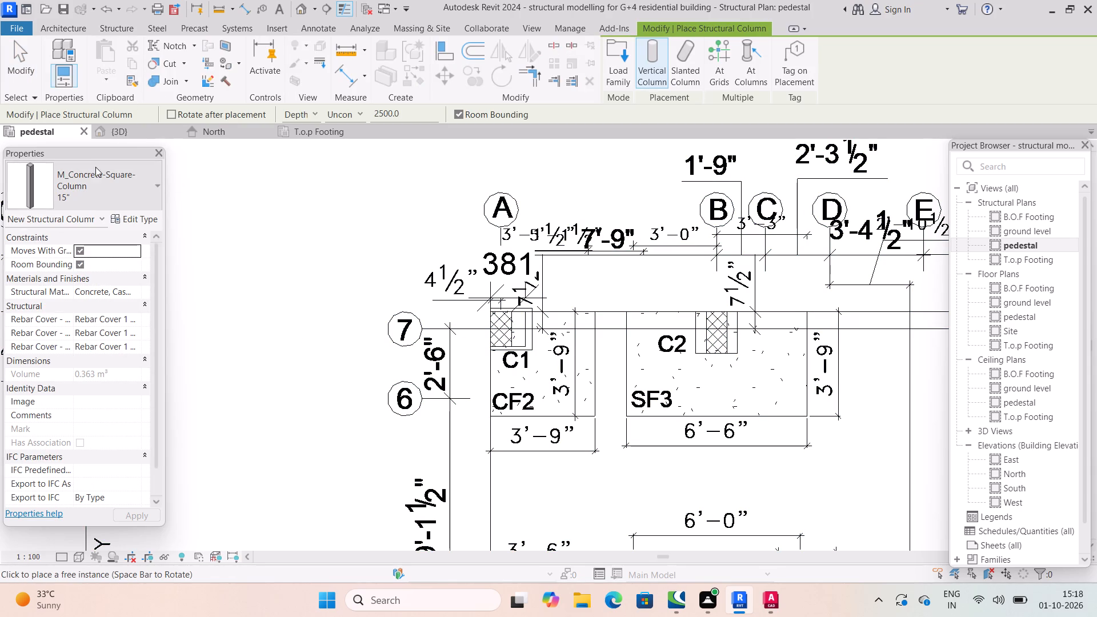
left_click(119, 202)
left_click(61, 336)
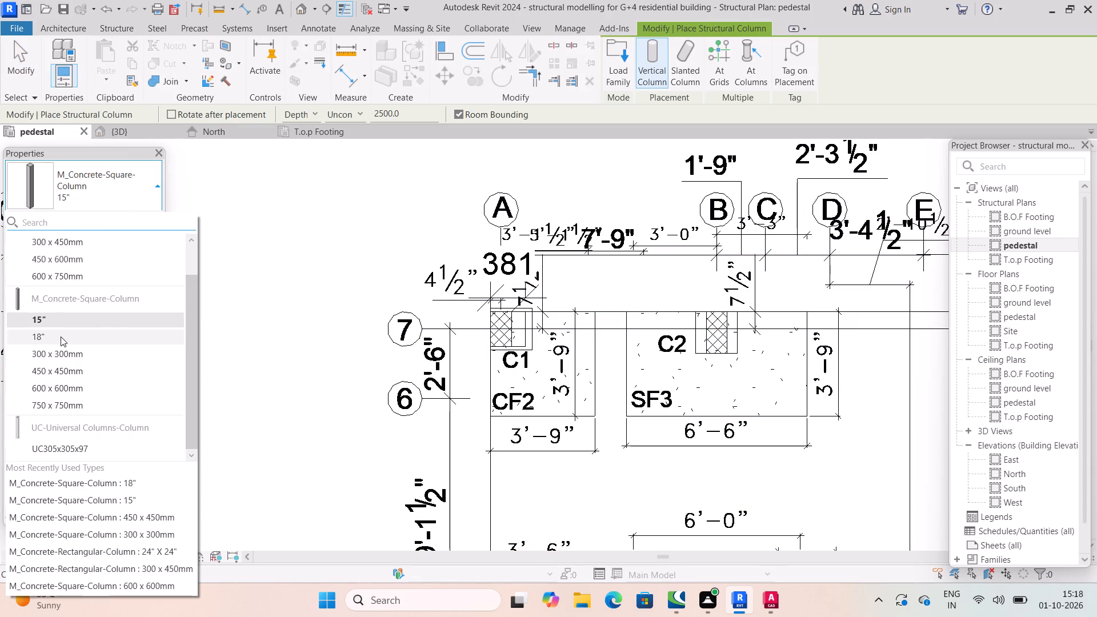
left_click(719, 332)
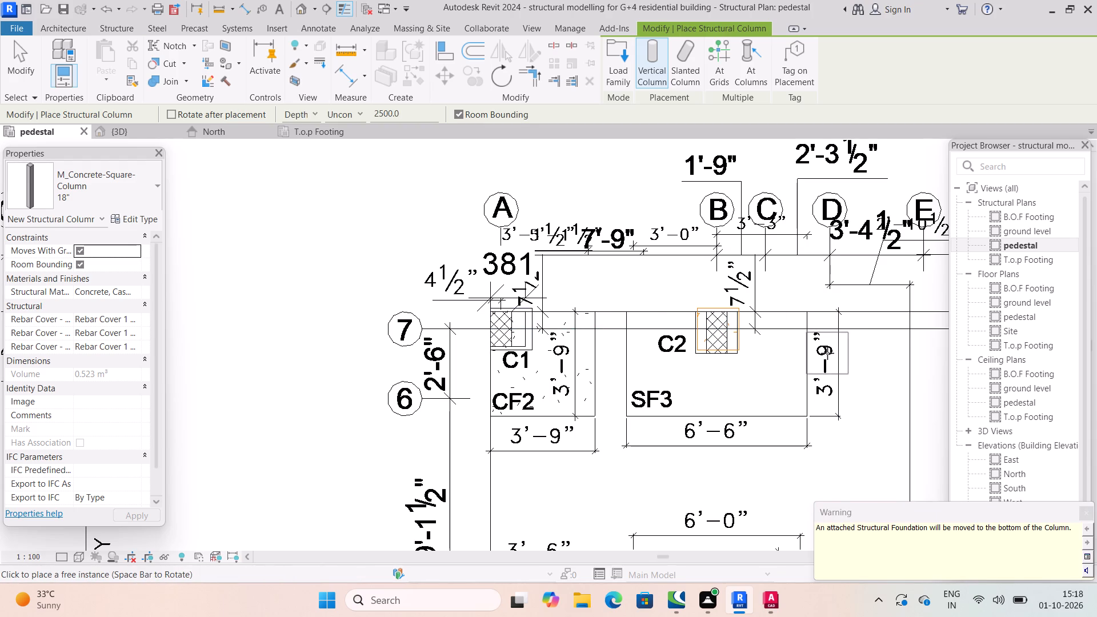
middle_click_drag(775, 342, 632, 301)
scroll(755, 337, "down", 1)
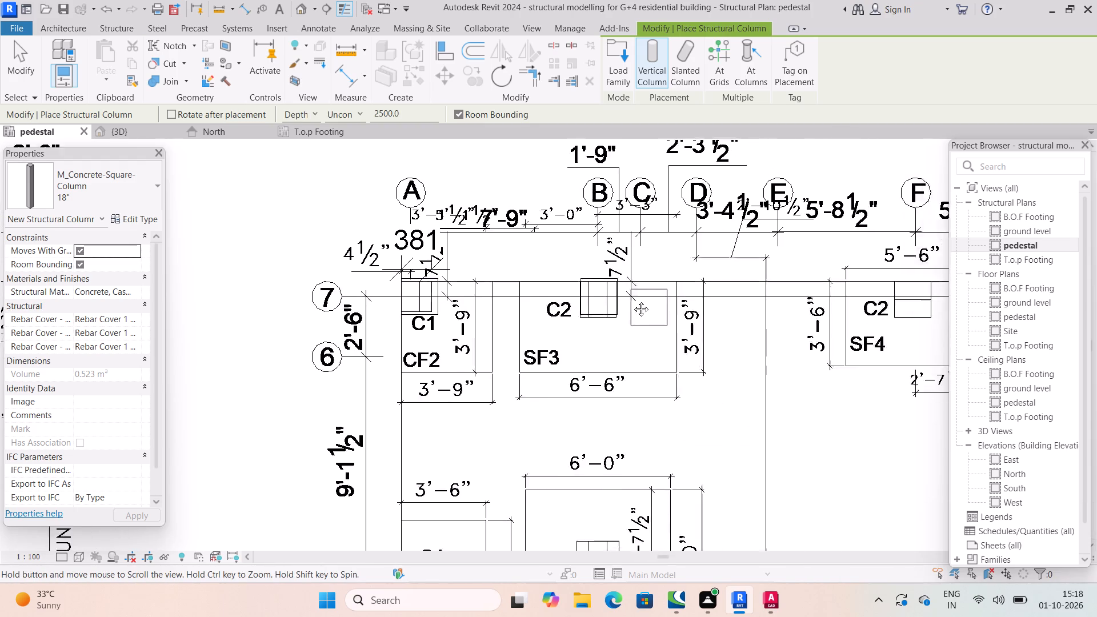
middle_click_drag(632, 301, 584, 318)
scroll(596, 316, "down", 1)
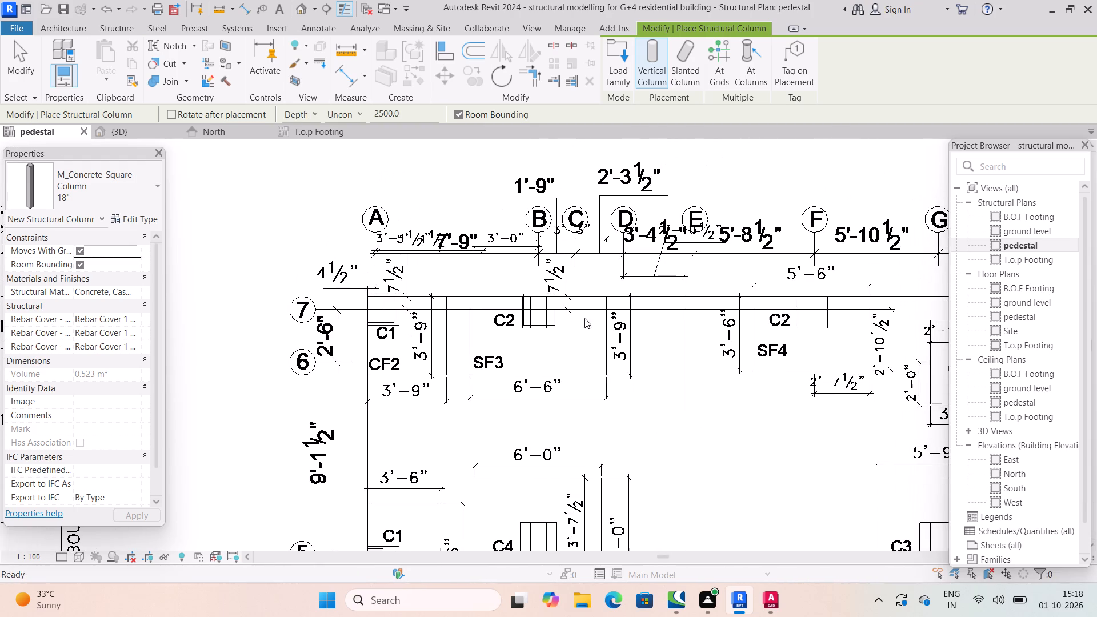
key("Escape")
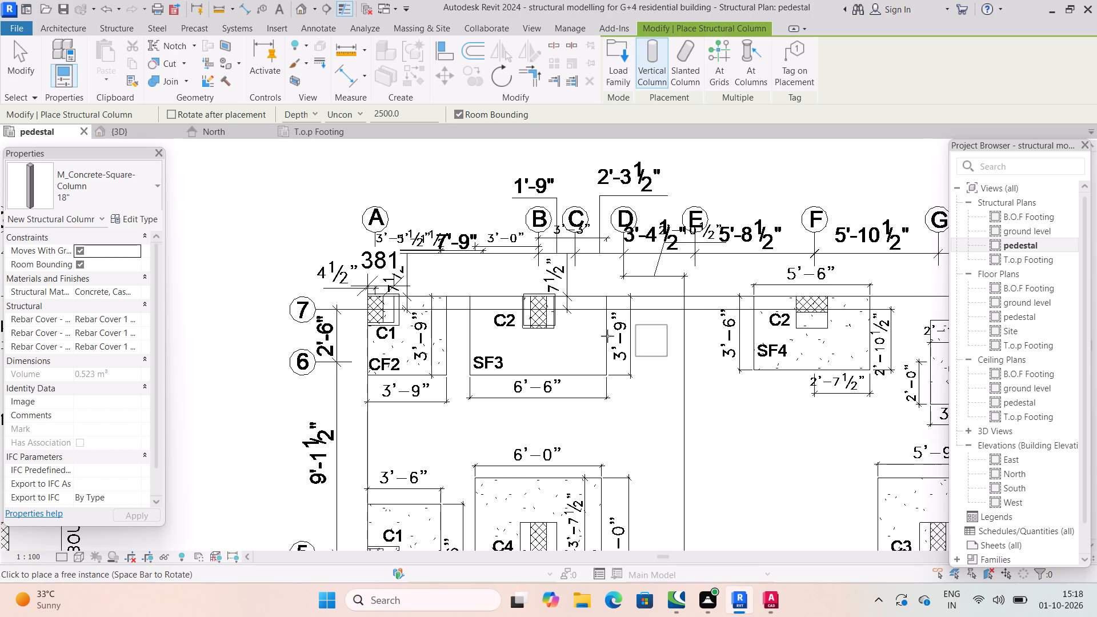
scroll(779, 319, "up", 2)
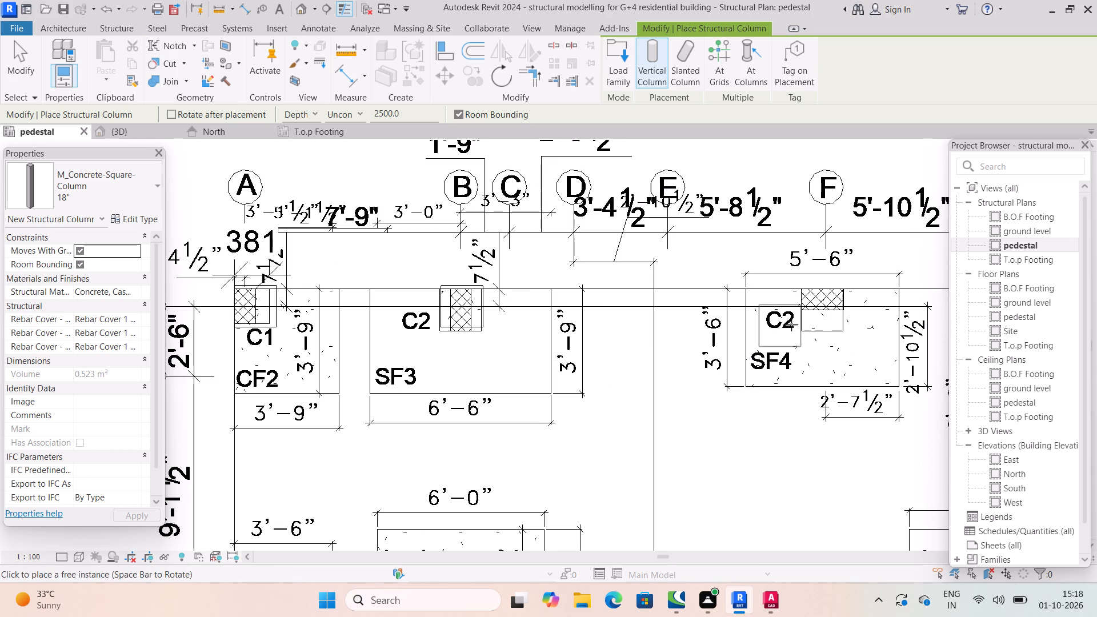
scroll(576, 330, "down", 1)
key("Escape")
Look up the pedestal X and Y sizes for footing SF4 in the footing schedule of the TYPICAL FLOOR DETAILS drawing in AutoCAD.
middle_click_drag(827, 374, 616, 372)
scroll(827, 374, "down", 2)
scroll(624, 340, "up", 2)
scroll(571, 317, "up", 3)
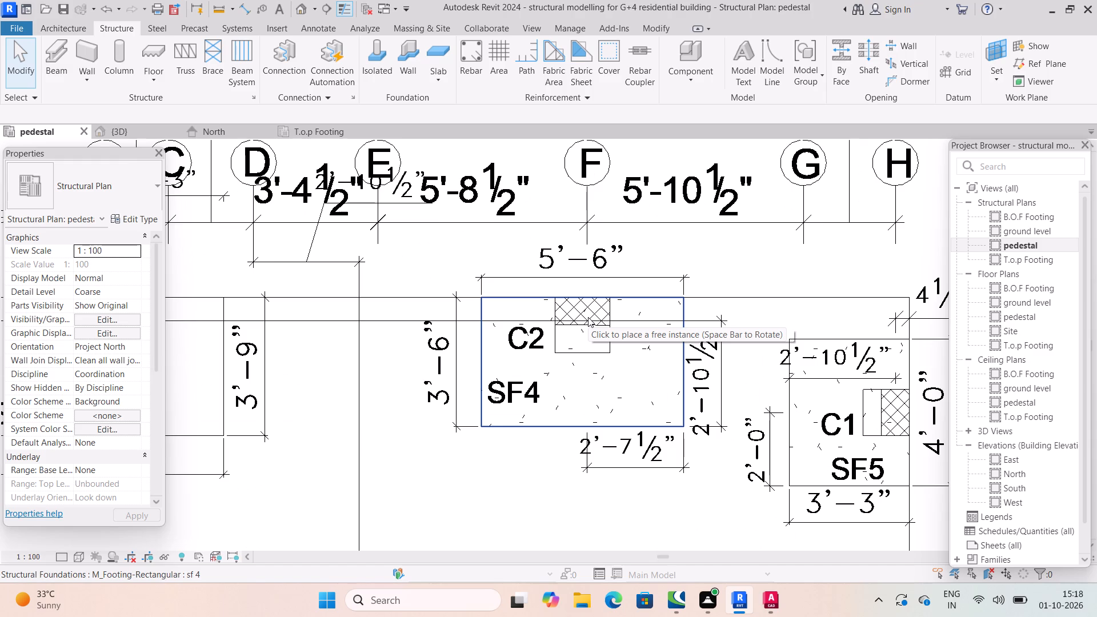
scroll(629, 335, "down", 3)
scroll(613, 344, "up", 2)
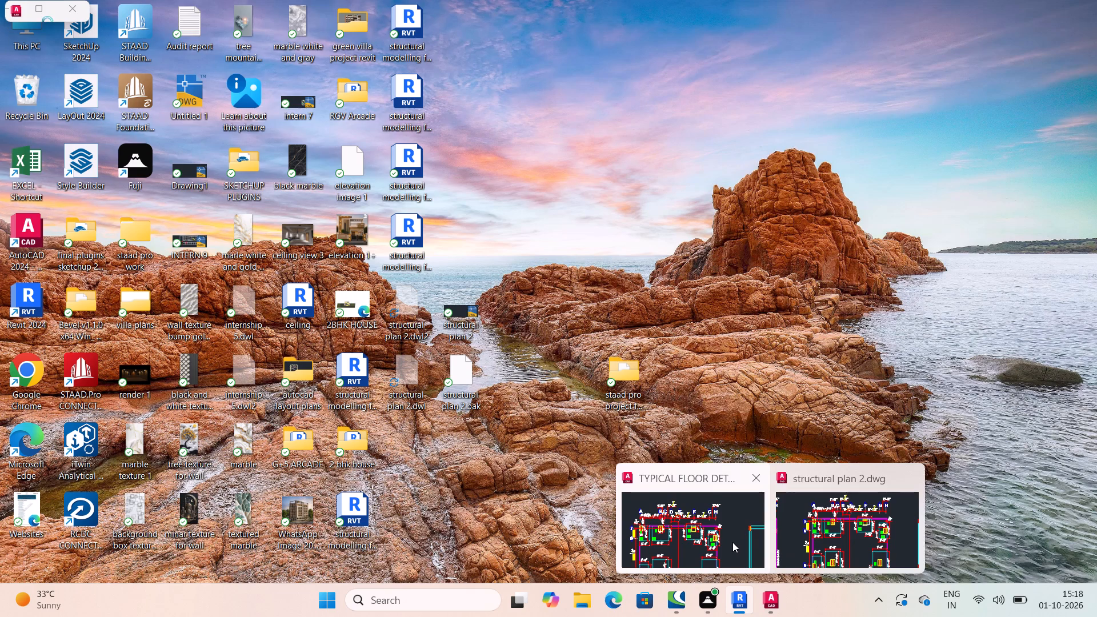
left_click(732, 542)
scroll(583, 395, "down", 4)
middle_click_drag(481, 434, 526, 187)
scroll(479, 362, "down", 1)
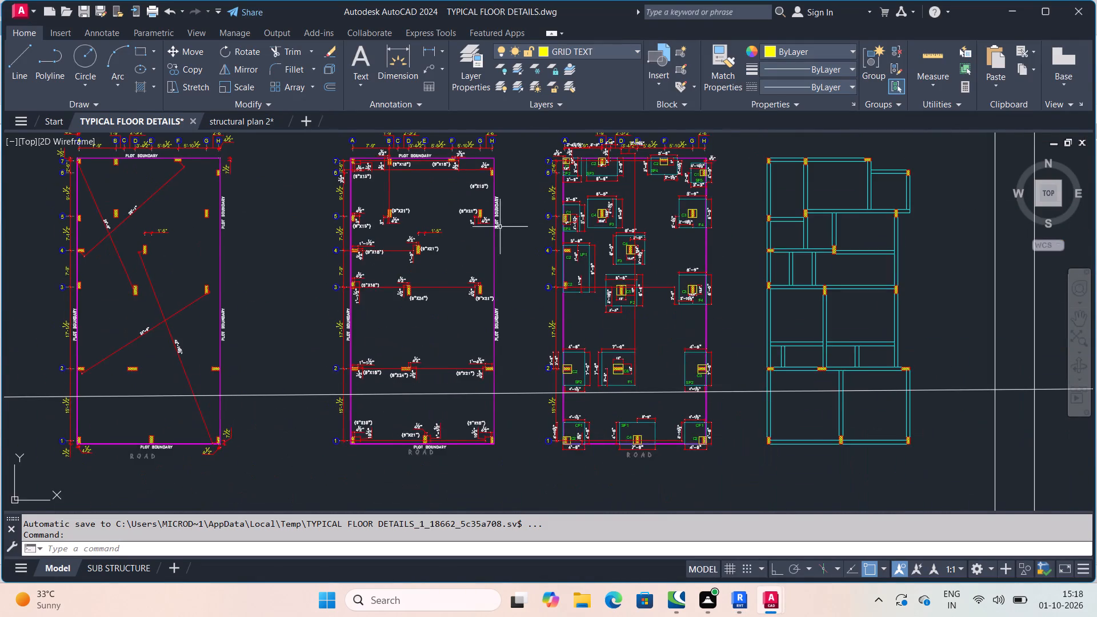
scroll(488, 269, "down", 4)
scroll(436, 343, "up", 4)
middle_click_drag(320, 415, 473, 187)
scroll(386, 318, "up", 3)
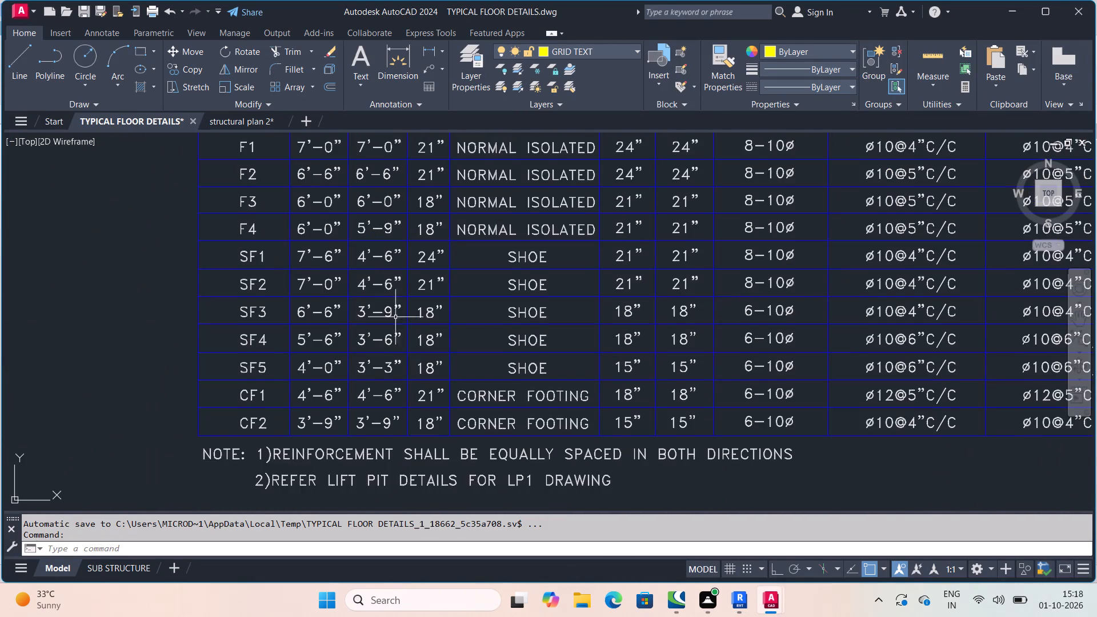
middle_click_drag(555, 216, 549, 277)
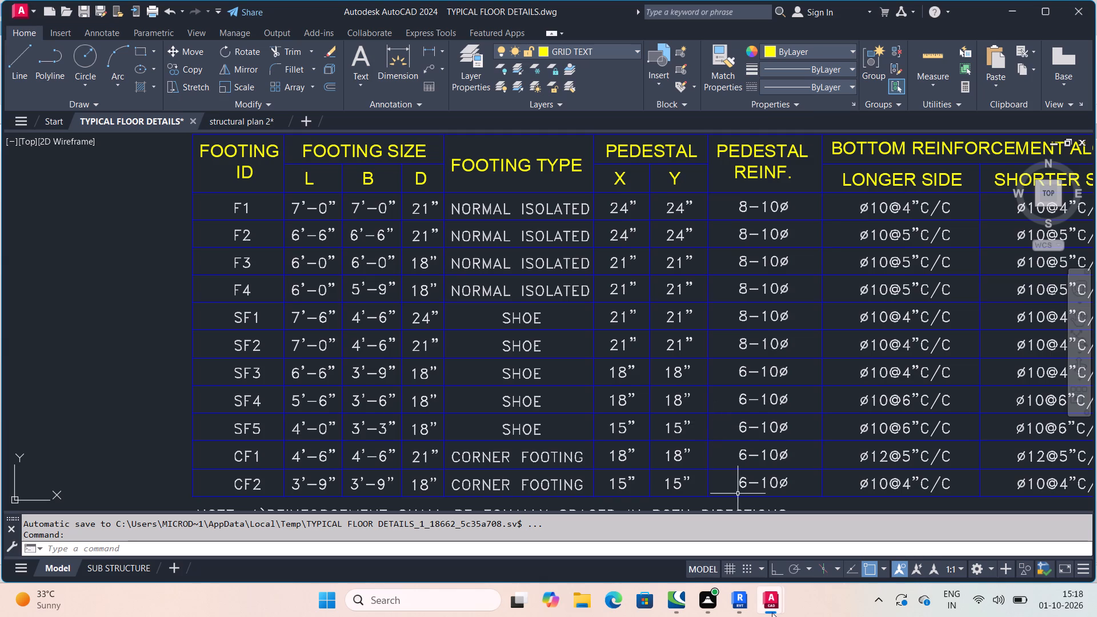
left_click(747, 539)
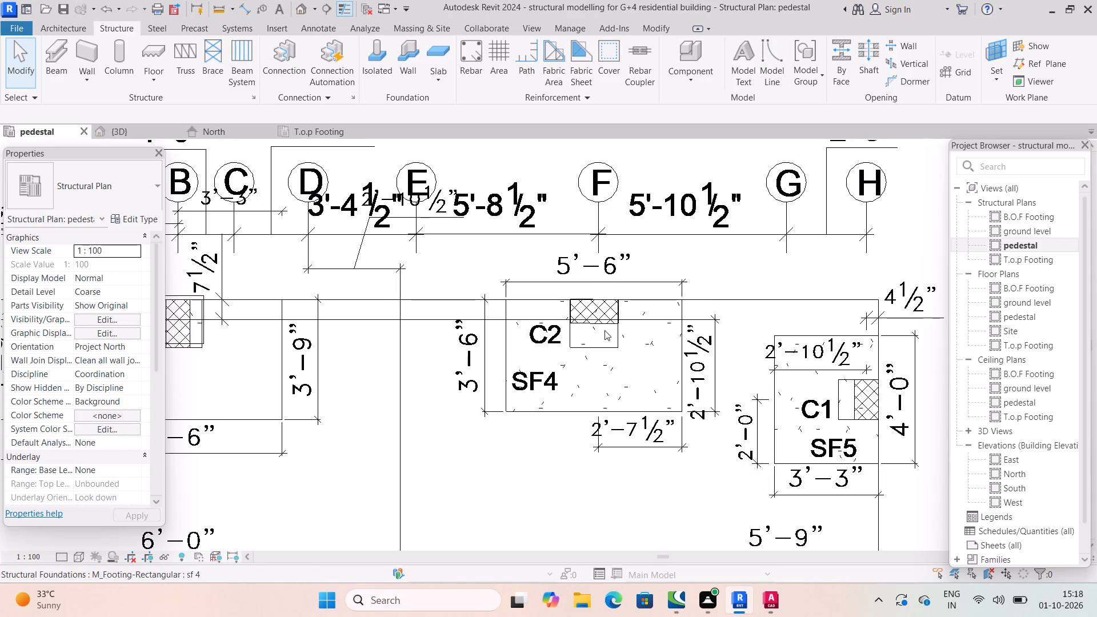
In Revit, place 18" M_Concrete-Square-Columns on both SF4 footings: C2 at grid F/7 and C1 at grid A/5.
scroll(606, 335, "down", 4)
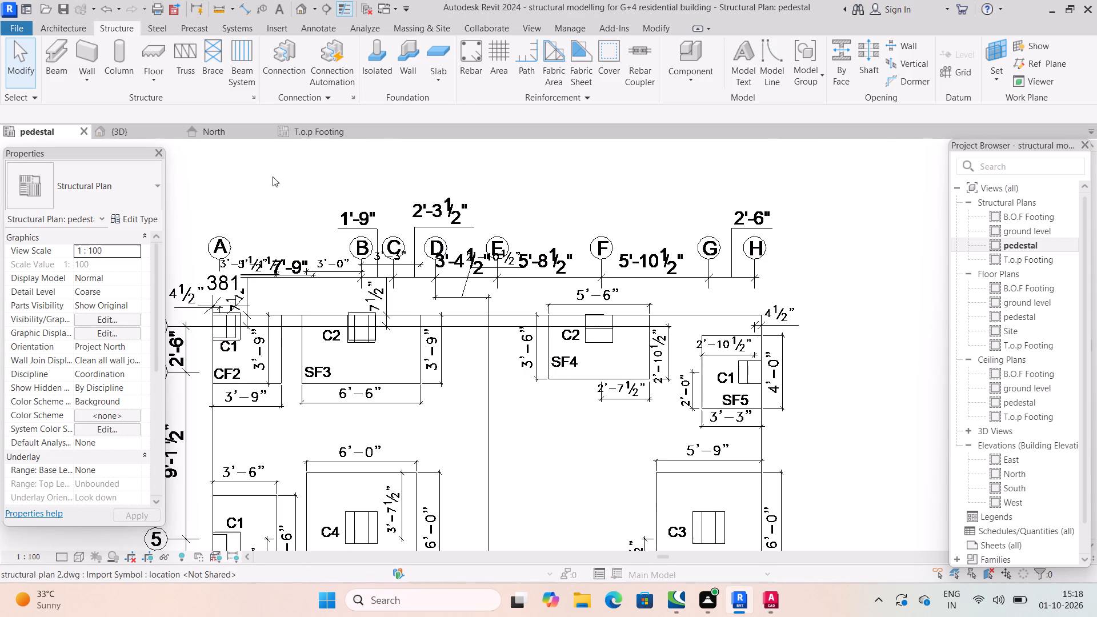
left_click(118, 42)
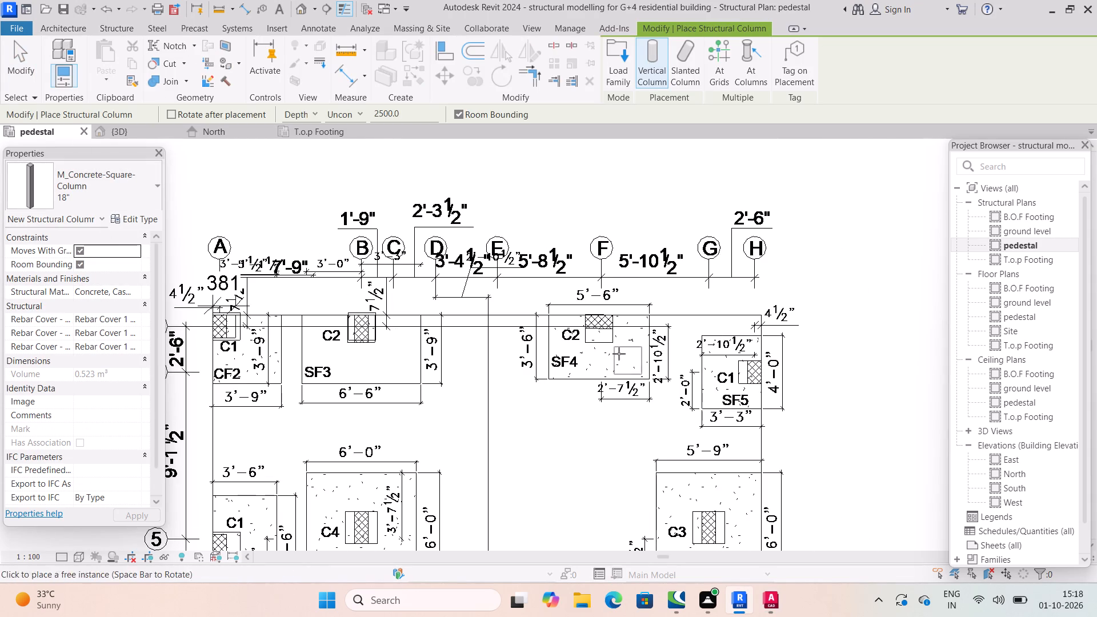
left_click(602, 325)
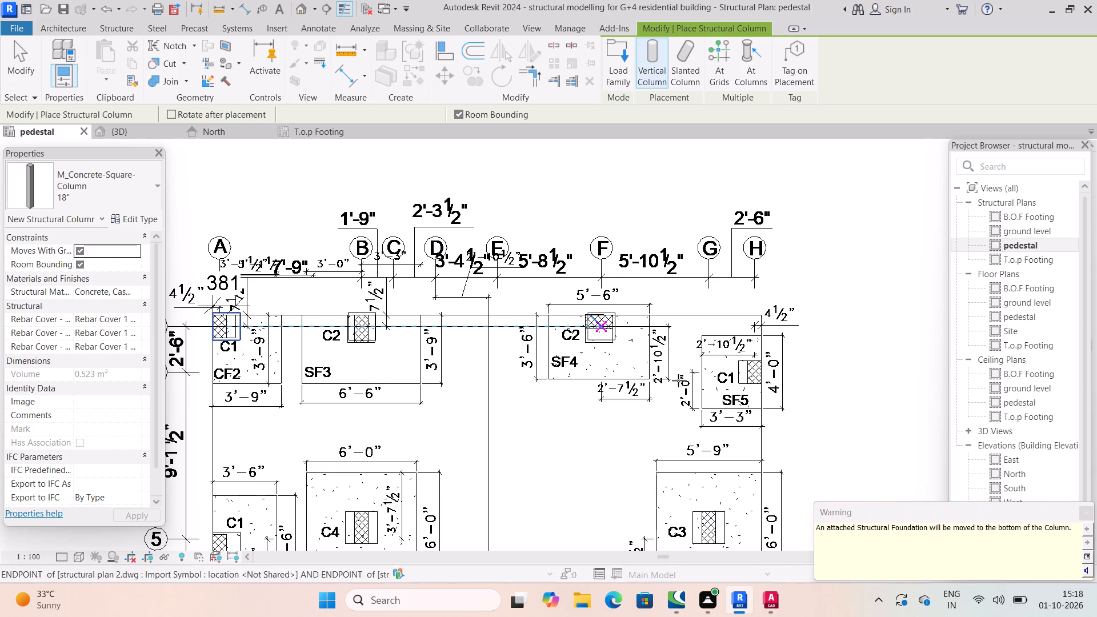
scroll(678, 383, "down", 2)
middle_click_drag(597, 419, 564, 302)
scroll(577, 370, "down", 1)
scroll(368, 359, "up", 5)
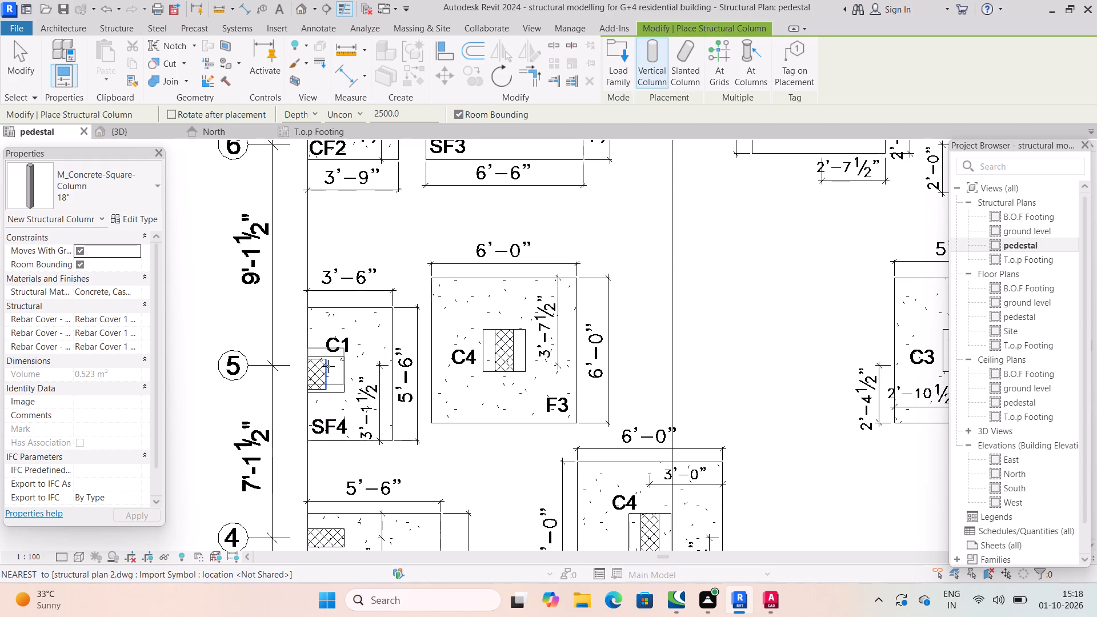
left_click(334, 367)
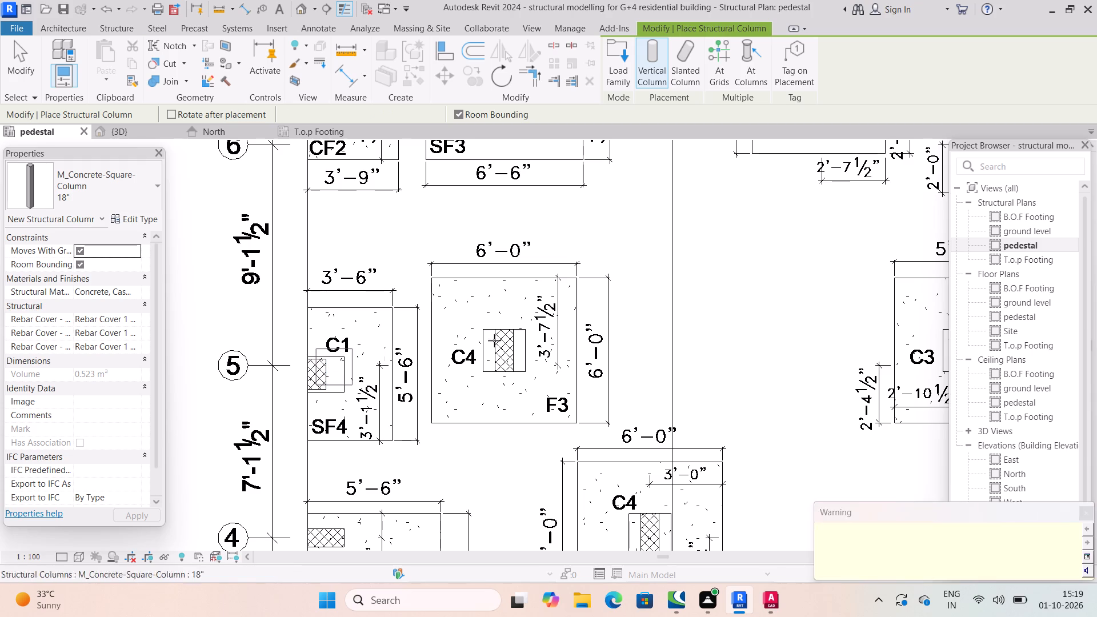
Examine the footing marks and remaining column positions across the pedestal plan from grid 5 to grid 1, ending column placement.
middle_click_drag(782, 359, 616, 287)
scroll(783, 360, "down", 2)
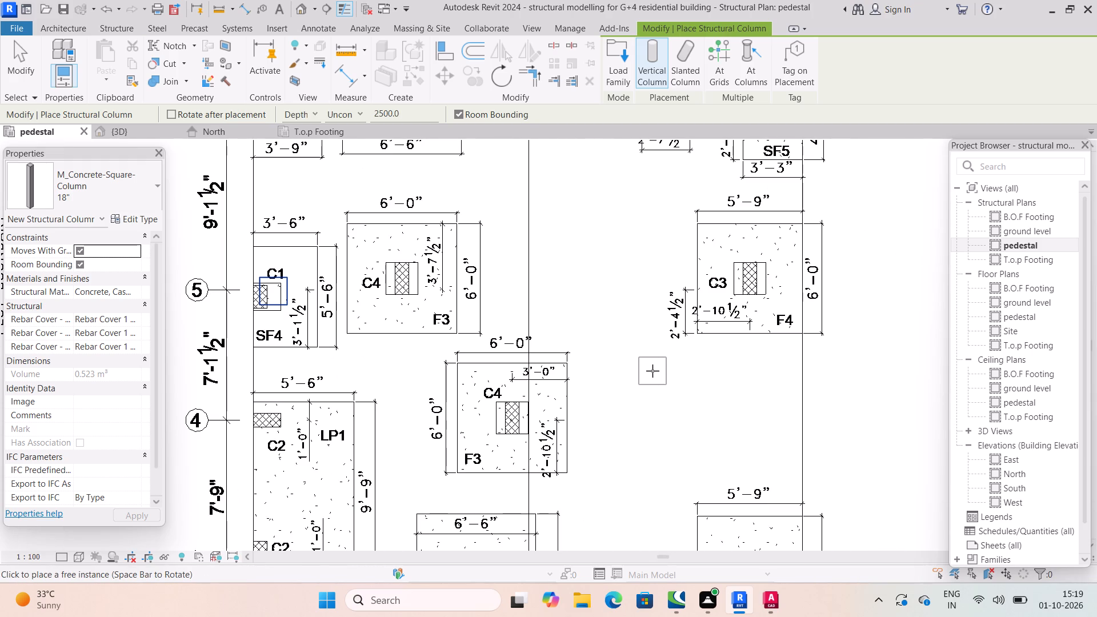
scroll(646, 365, "down", 3)
middle_click_drag(682, 314, 672, 186)
scroll(678, 270, "down", 1)
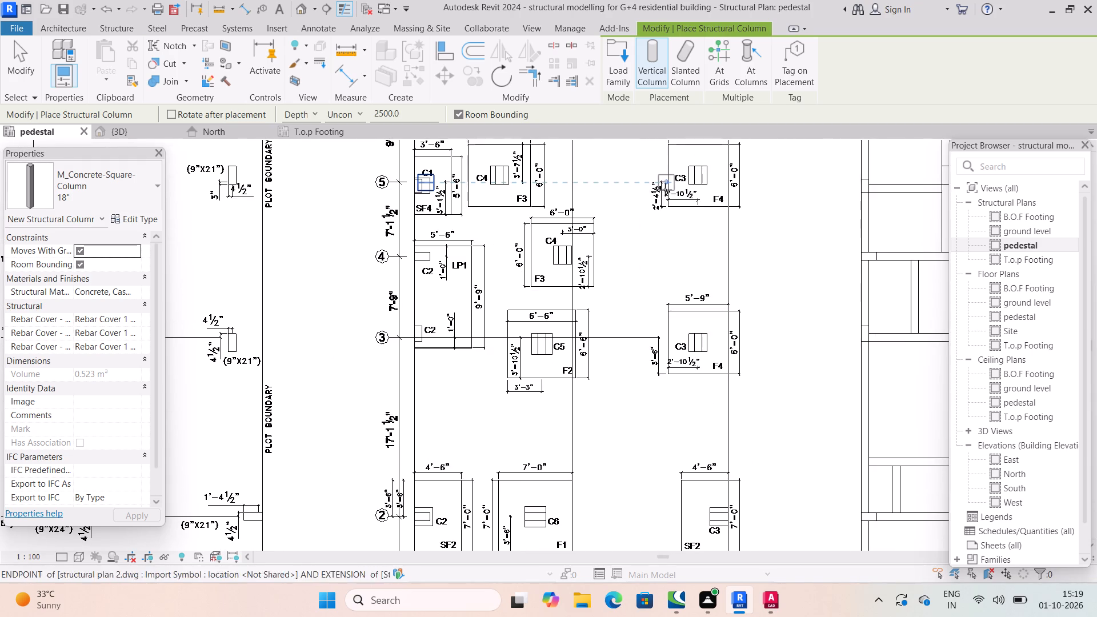
scroll(693, 395, "down", 2)
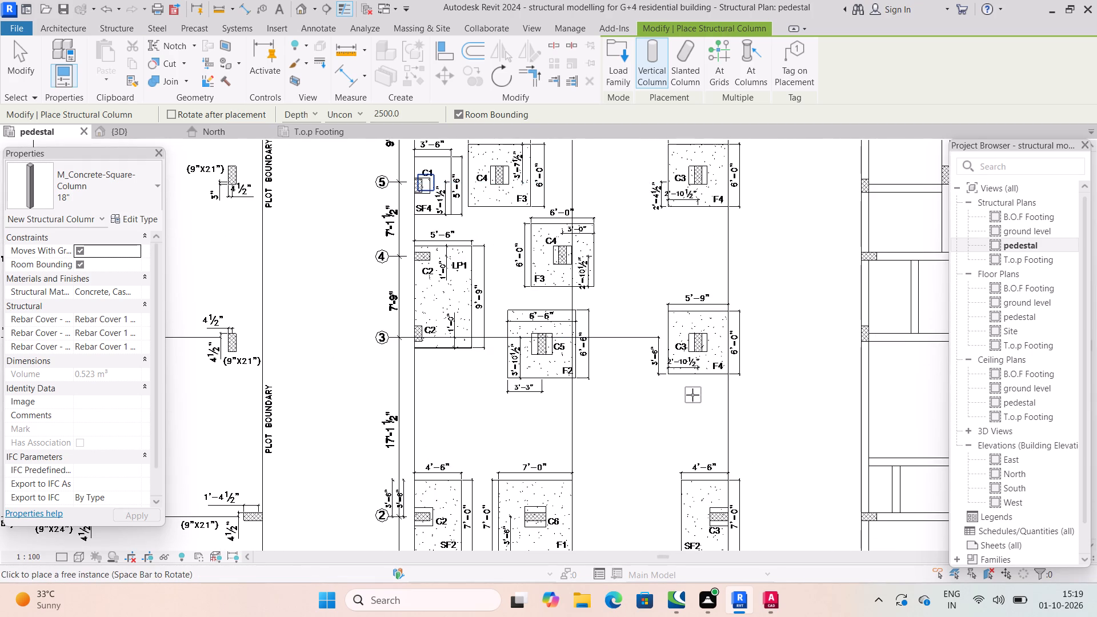
middle_click_drag(686, 403, 640, 255)
scroll(652, 304, "down", 1)
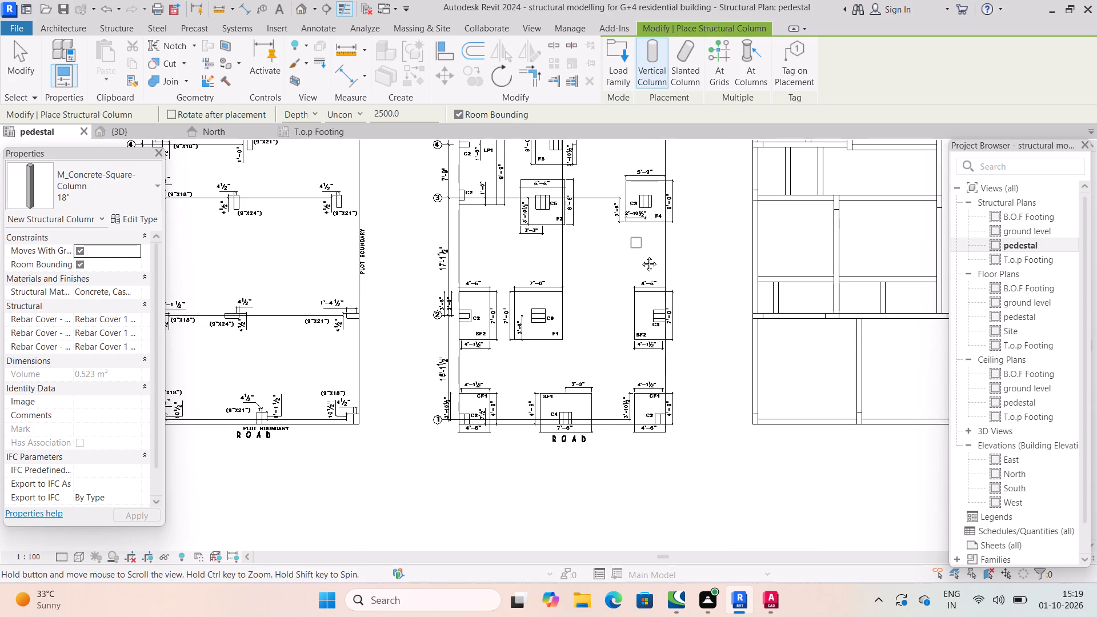
middle_click_drag(640, 255, 640, 255)
scroll(462, 401, "up", 3)
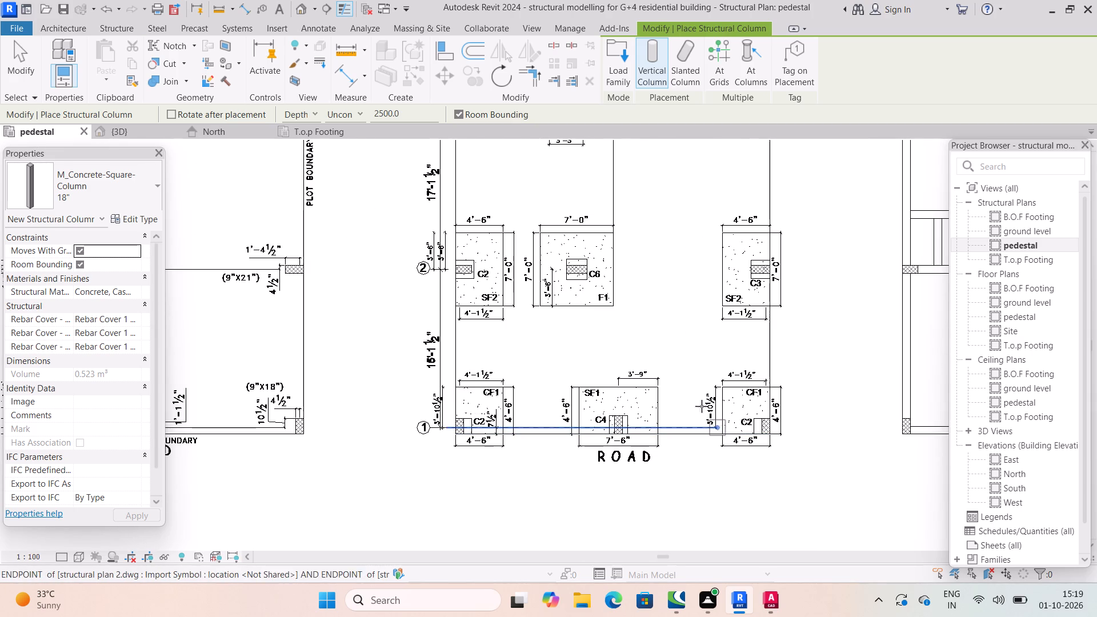
middle_click_drag(669, 372, 632, 495)
middle_click_drag(639, 235, 600, 415)
scroll(622, 303, "down", 1)
key("Escape")
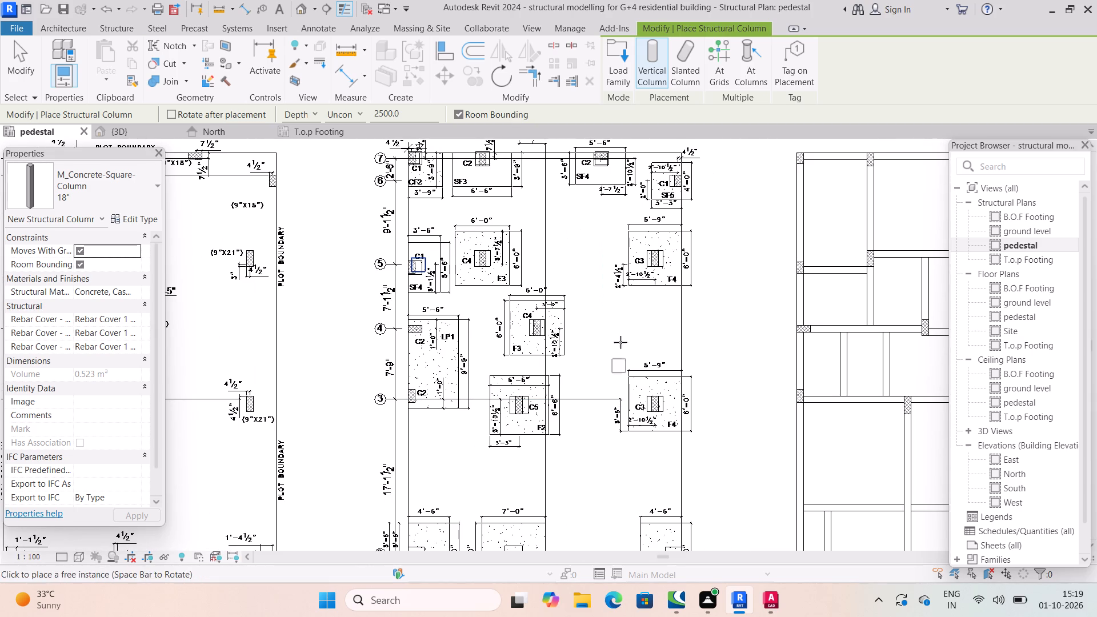
middle_click_drag(571, 273, 579, 383)
scroll(624, 286, "up", 2)
scroll(687, 299, "up", 2)
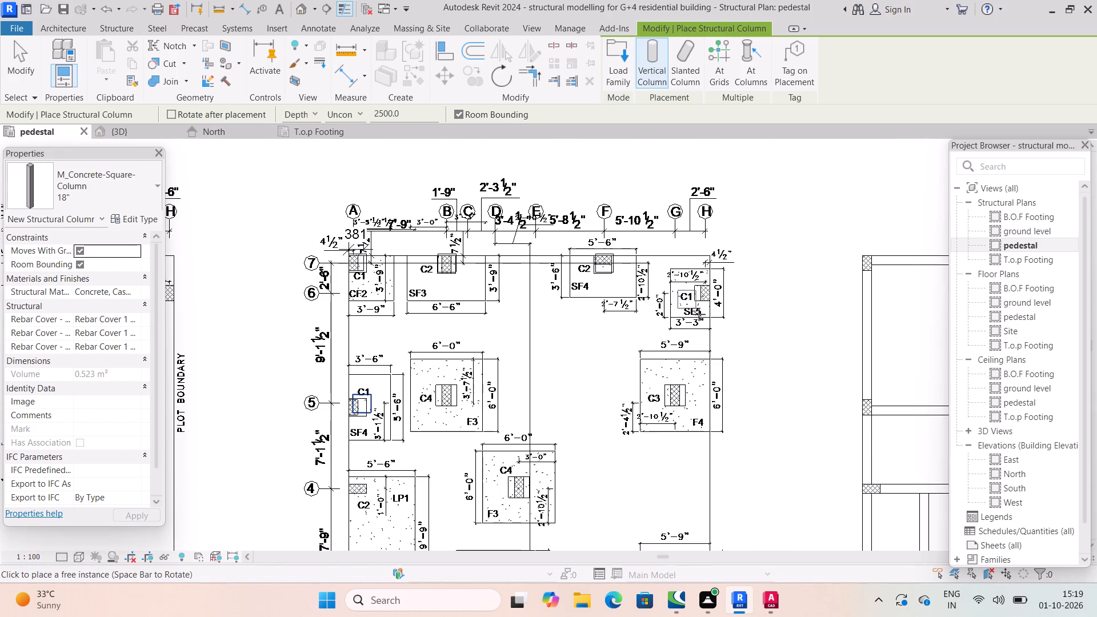
key("Escape")
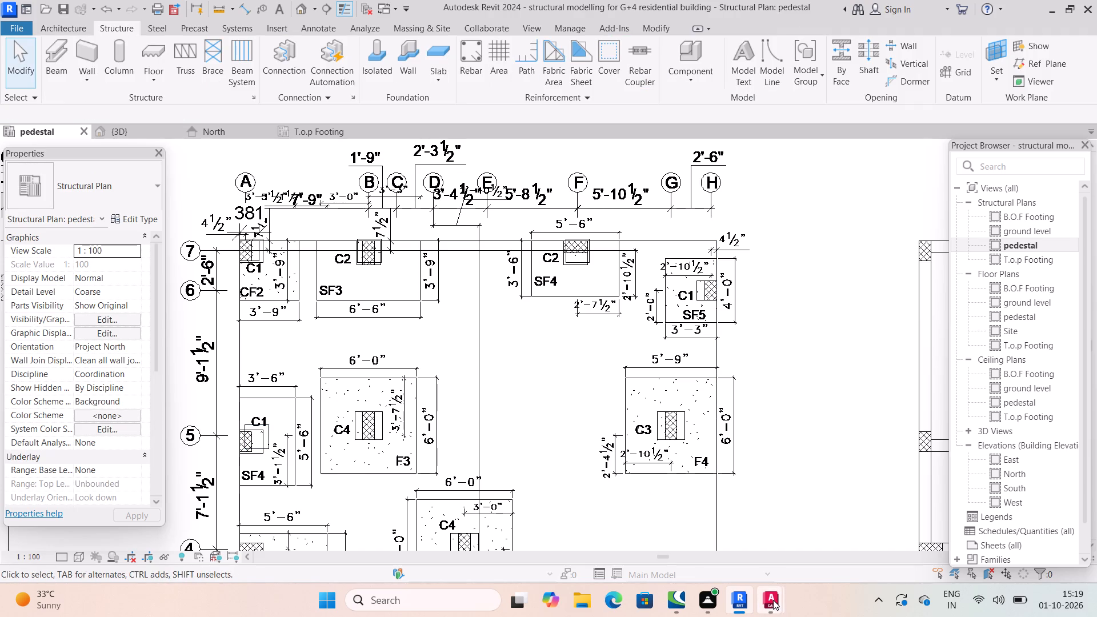
Check the scheduled pedestal sizes of the remaining footings in the AutoCAD TYPICAL FLOOR DETAILS footing schedule.
left_click(711, 531)
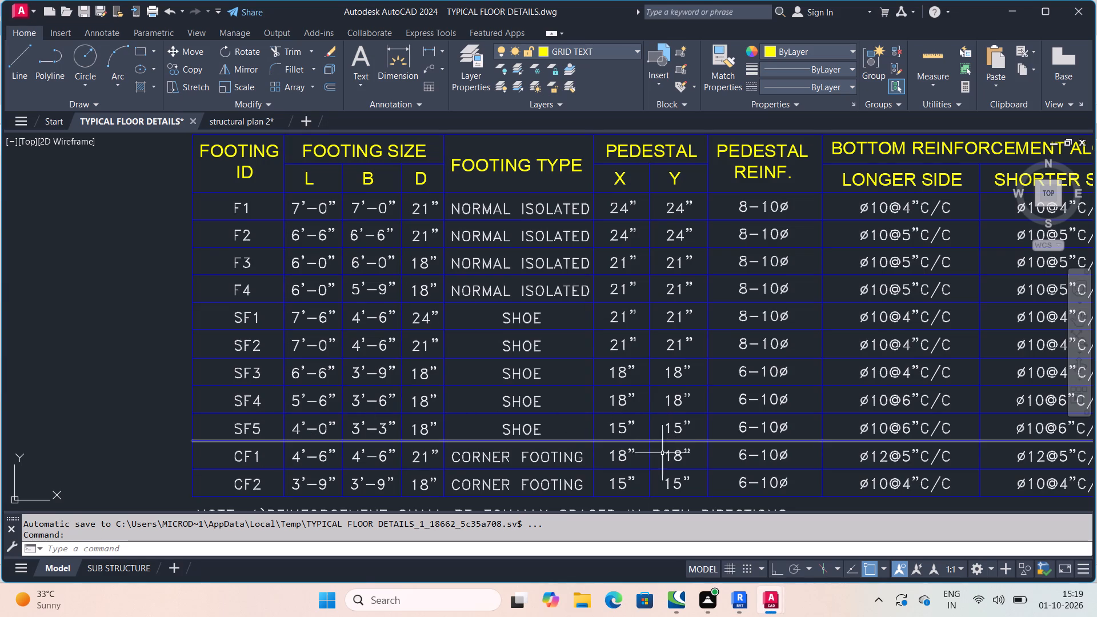
left_click(736, 551)
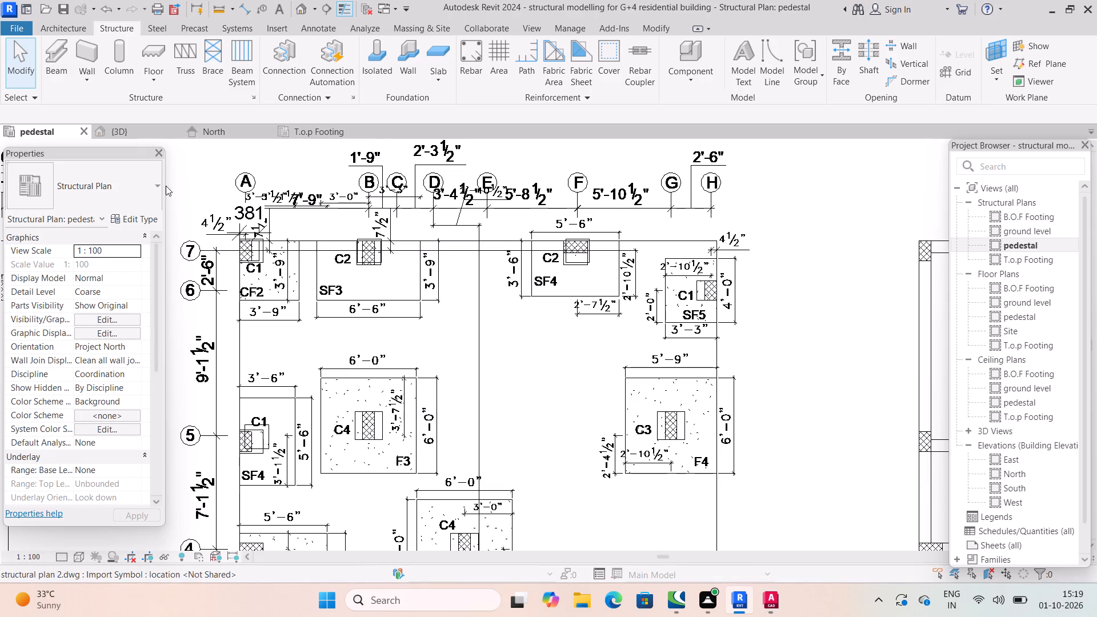
Place a 15" M_Concrete-Square-Column for C1 on footing SF5 near grid H/6.
left_click(116, 50)
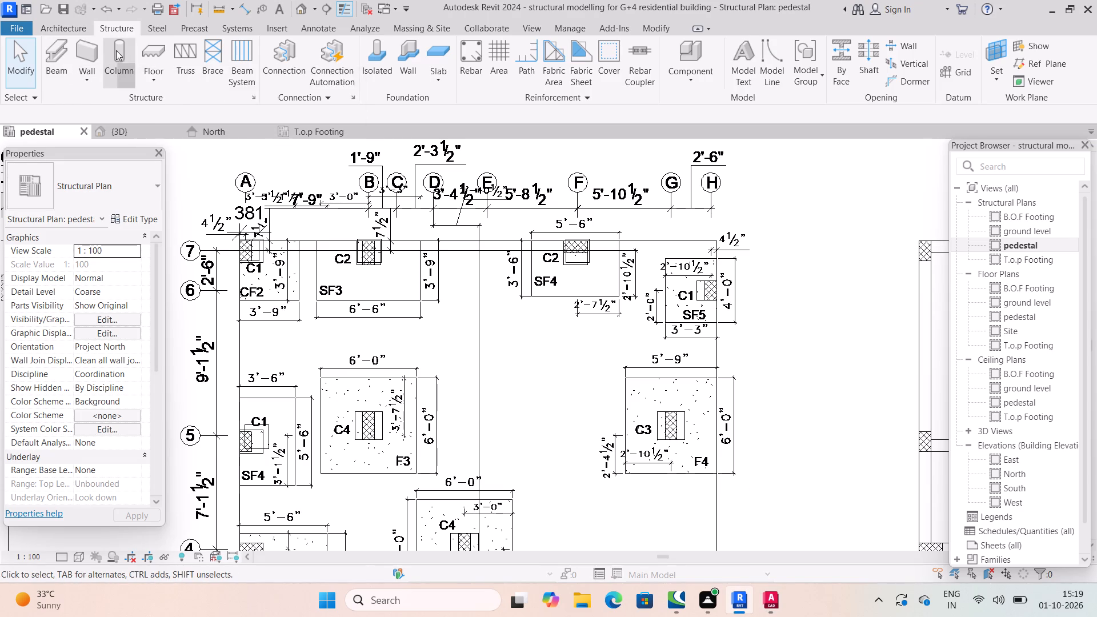
left_click(113, 201)
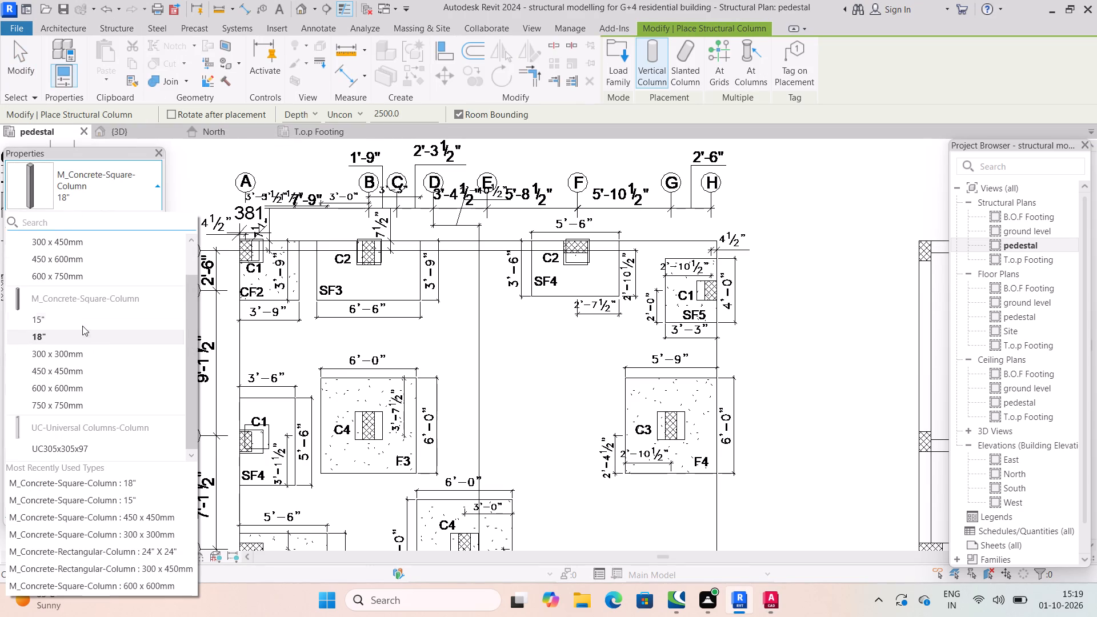
left_click(82, 322)
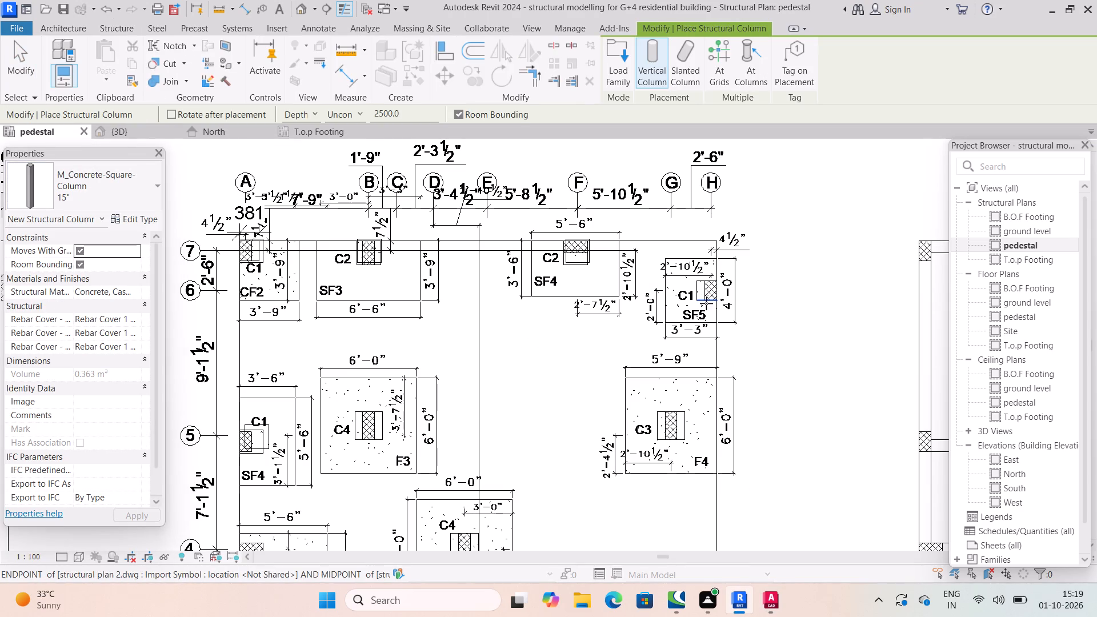
scroll(705, 303, "up", 4)
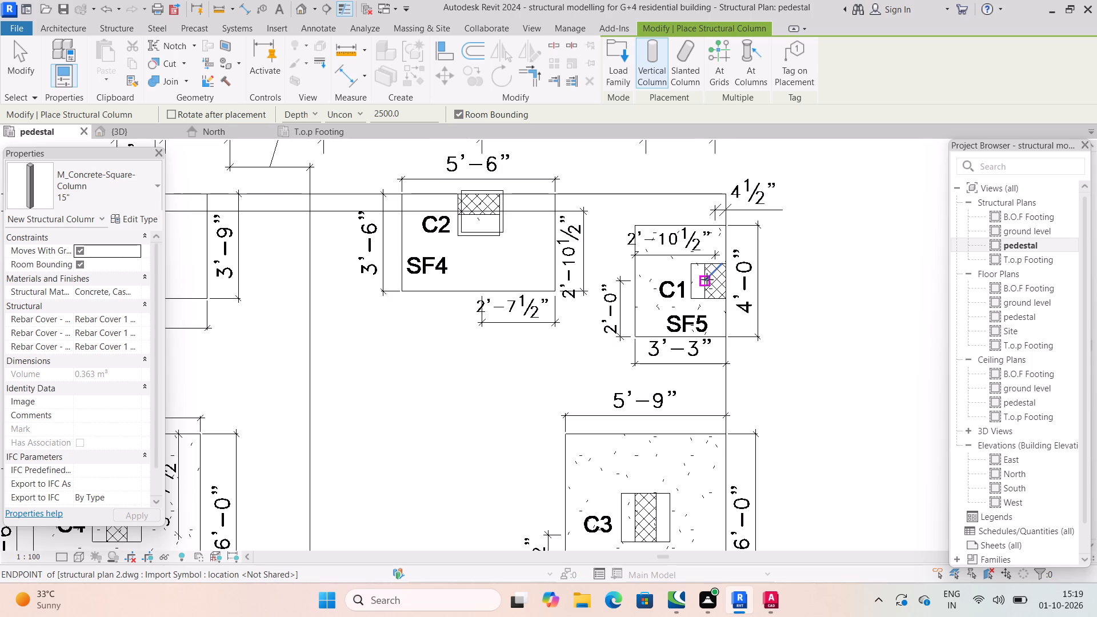
left_click(707, 279)
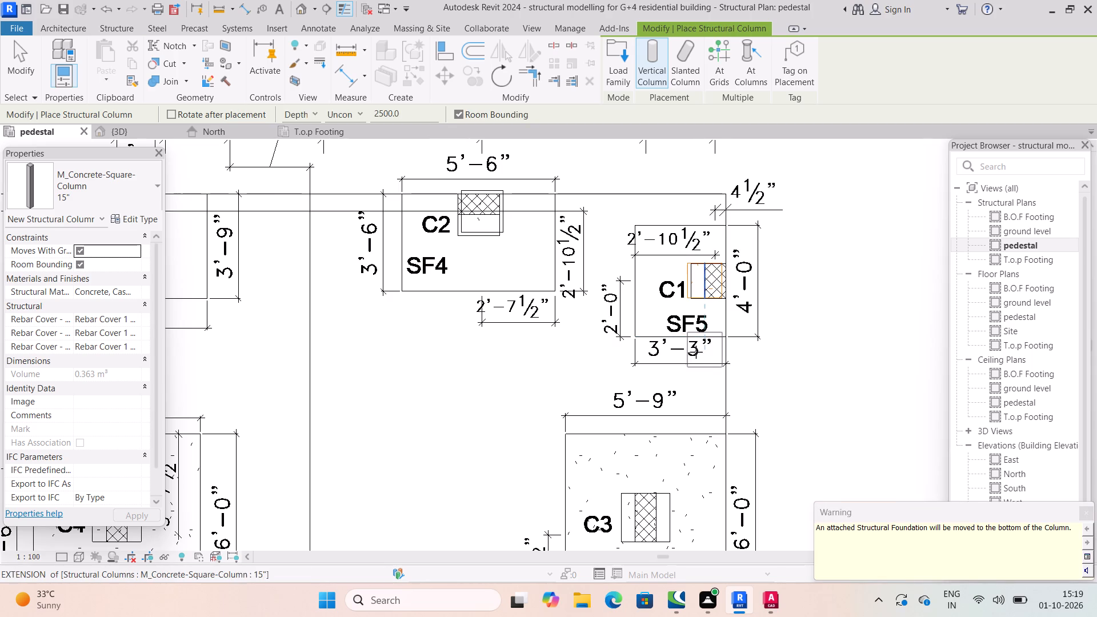
Examine the footing marks and remaining column positions on the pedestal plan between grids 7 and 1, ending column placement.
scroll(519, 400, "down", 3)
middle_click_drag(519, 400, 698, 192)
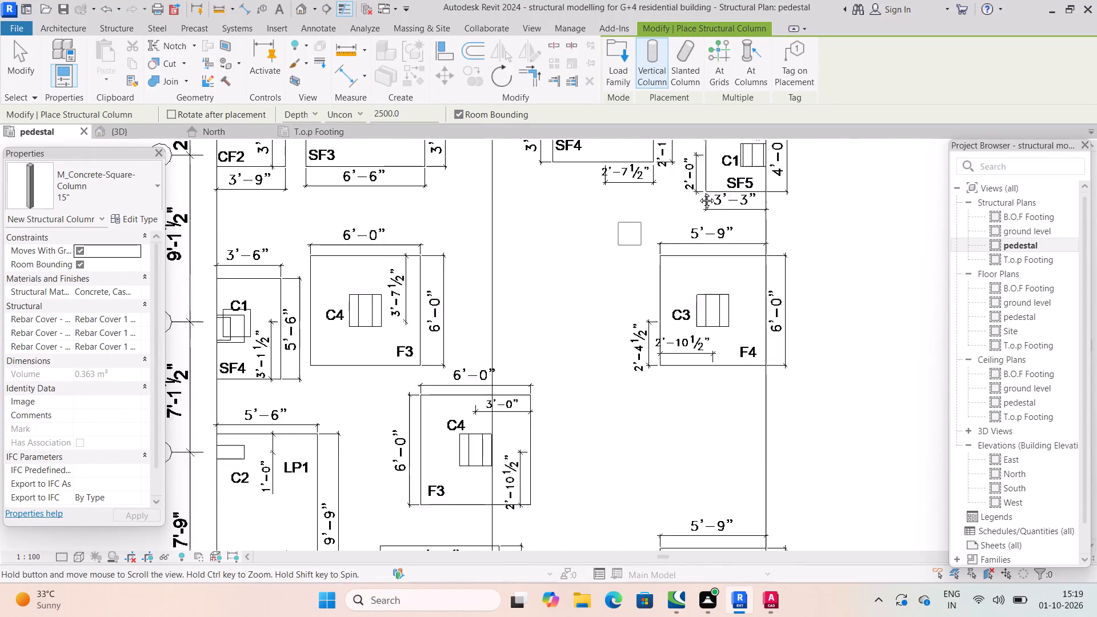
middle_click_drag(698, 192, 710, 189)
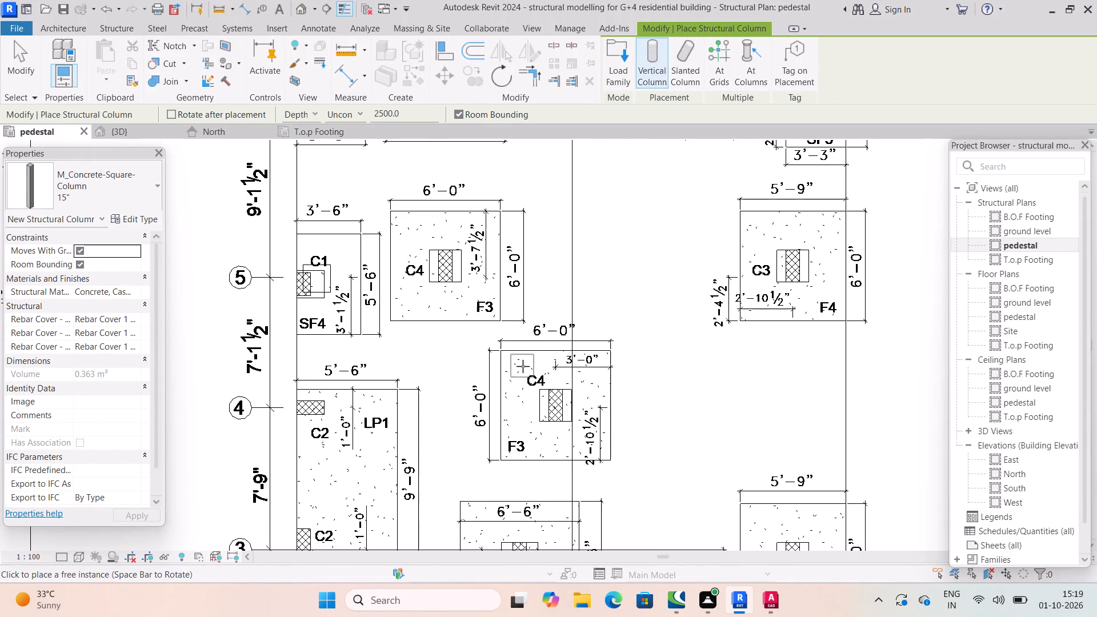
middle_click_drag(633, 383, 604, 243)
scroll(613, 281, "down", 1)
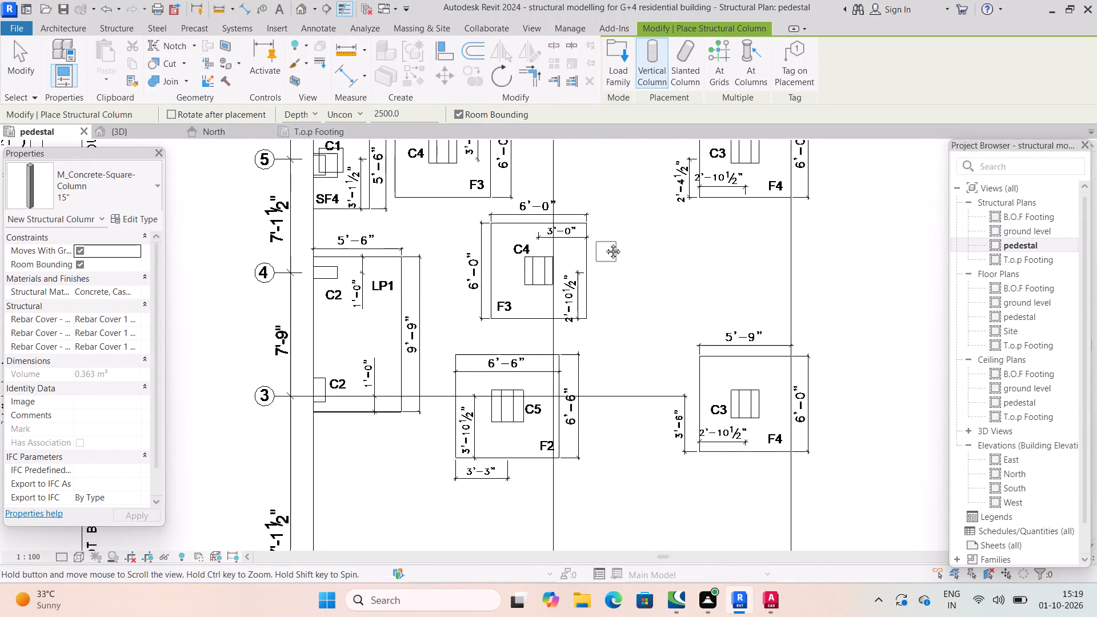
middle_click_drag(604, 243, 604, 242)
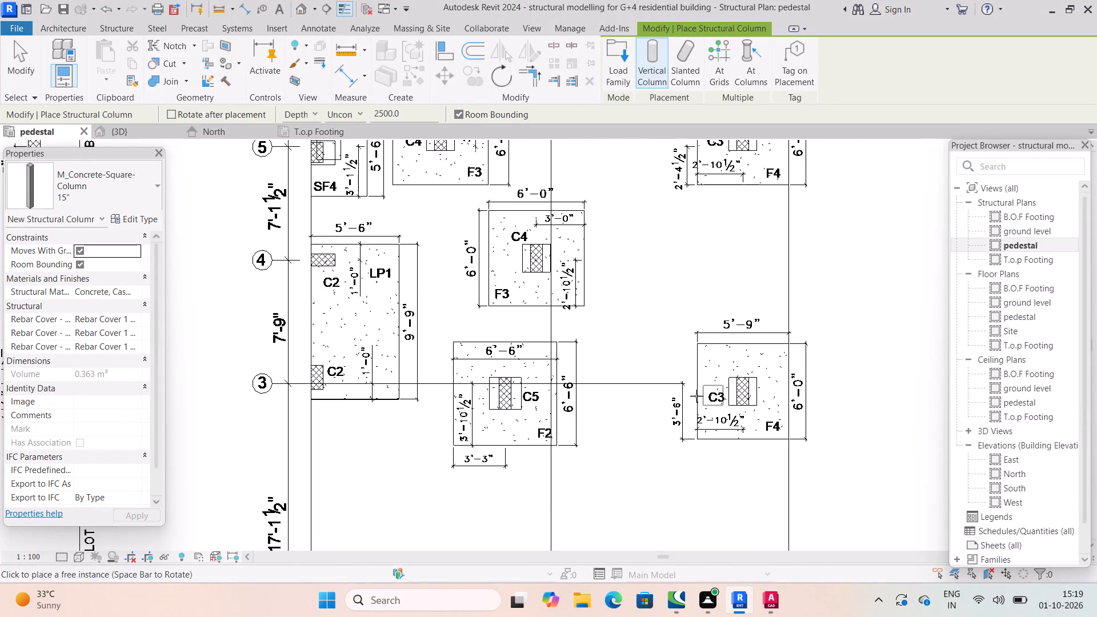
middle_click_drag(676, 391, 642, 290)
scroll(568, 344, "down", 2)
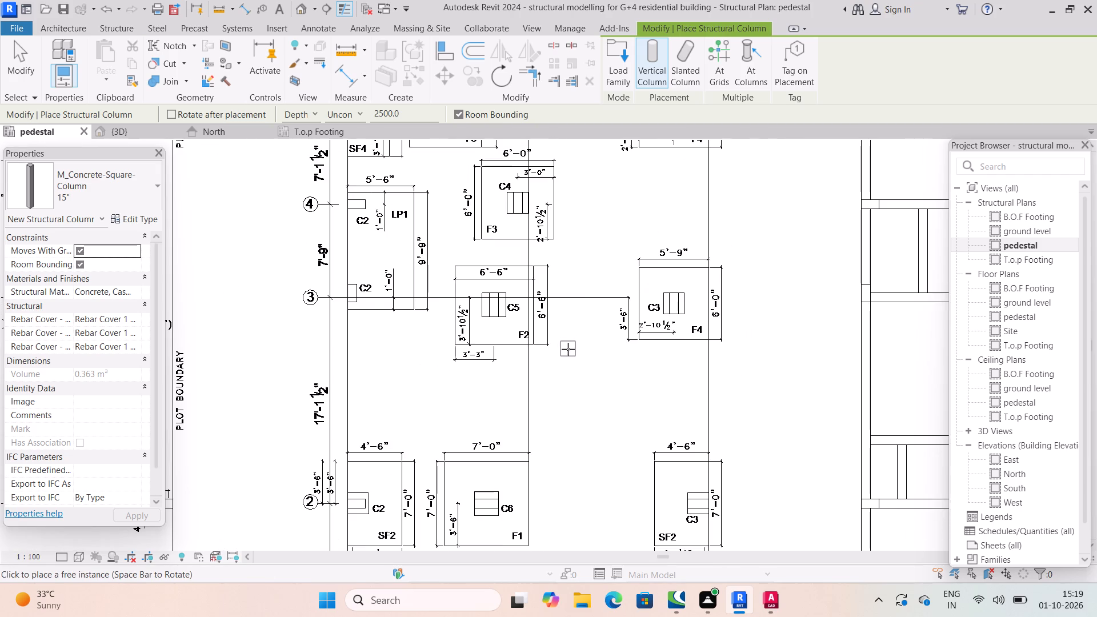
middle_click_drag(568, 361, 577, 273)
middle_click_drag(599, 375, 590, 254)
scroll(590, 254, "down", 1)
middle_click_drag(590, 254, 585, 267)
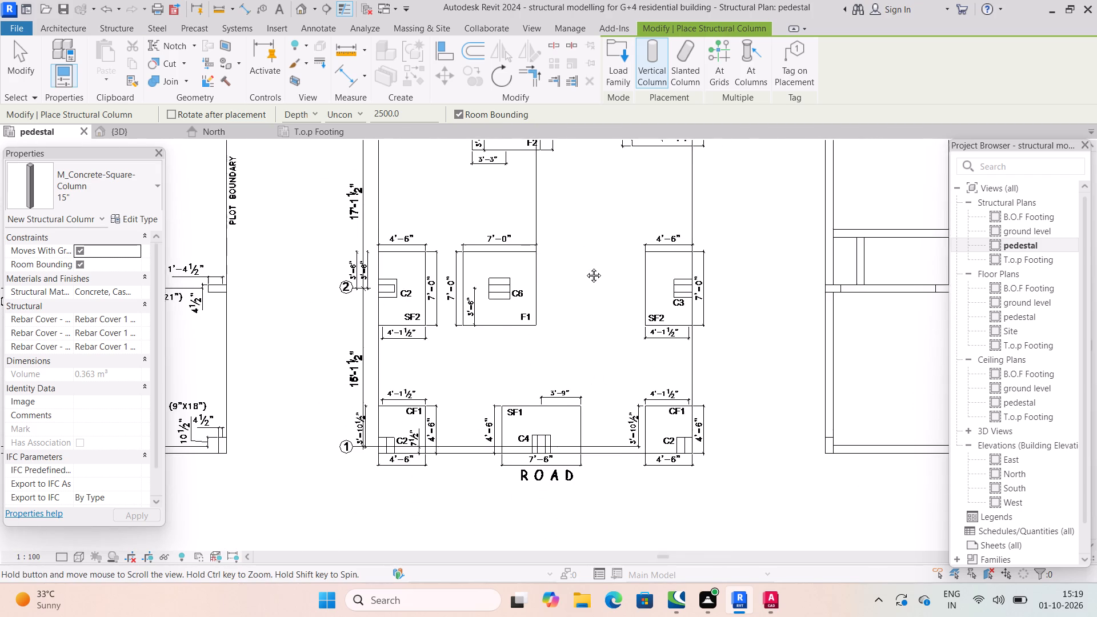
middle_click_drag(585, 267, 558, 368)
key("Escape")
middle_click_drag(513, 232, 525, 347)
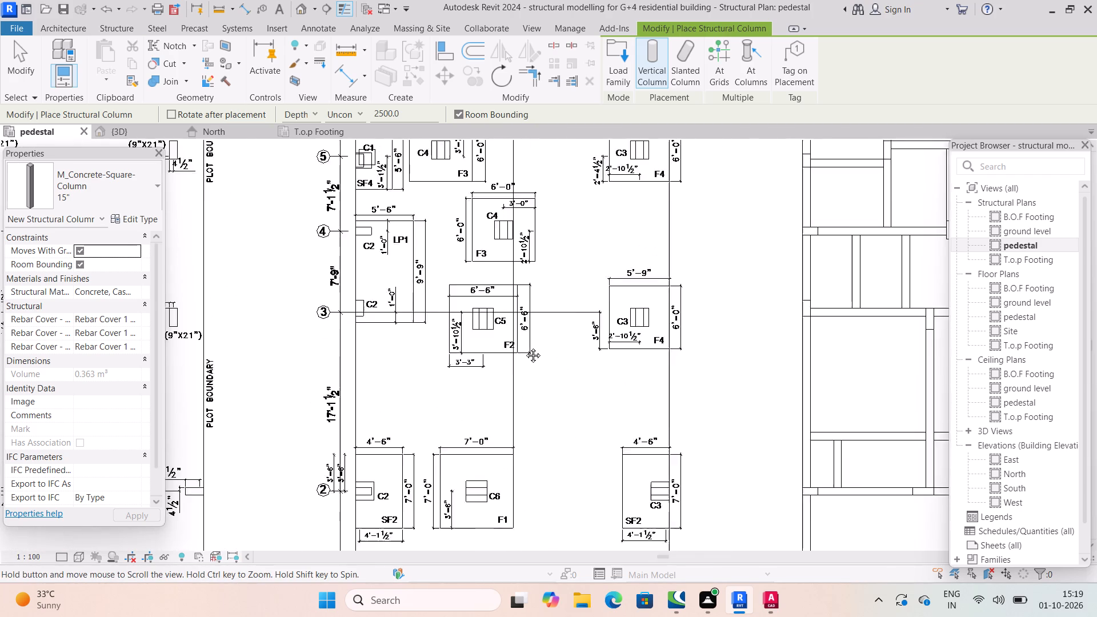
middle_click_drag(525, 347, 525, 364)
middle_click_drag(571, 269, 568, 358)
scroll(571, 269, "down", 1)
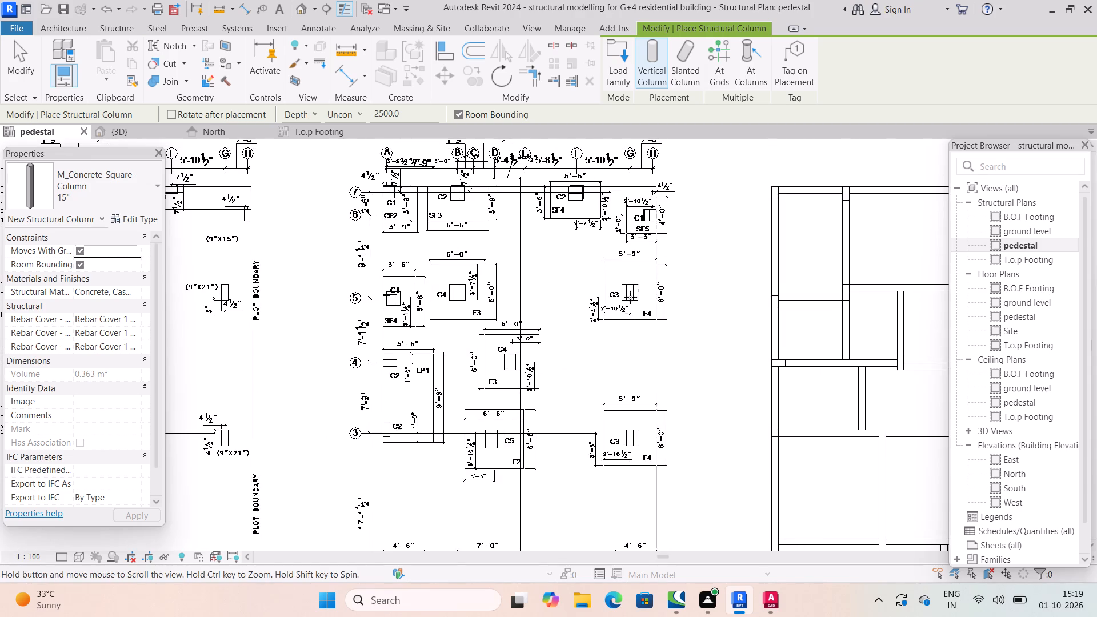
scroll(630, 236, "up", 3)
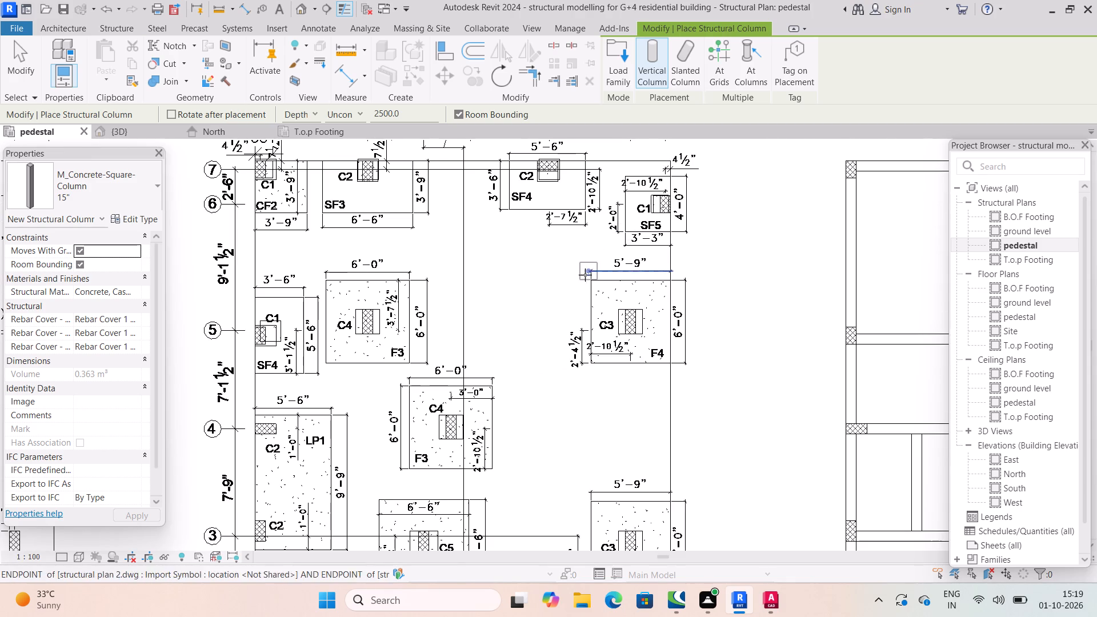
scroll(679, 206, "up", 2)
middle_click_drag(526, 282, 566, 208)
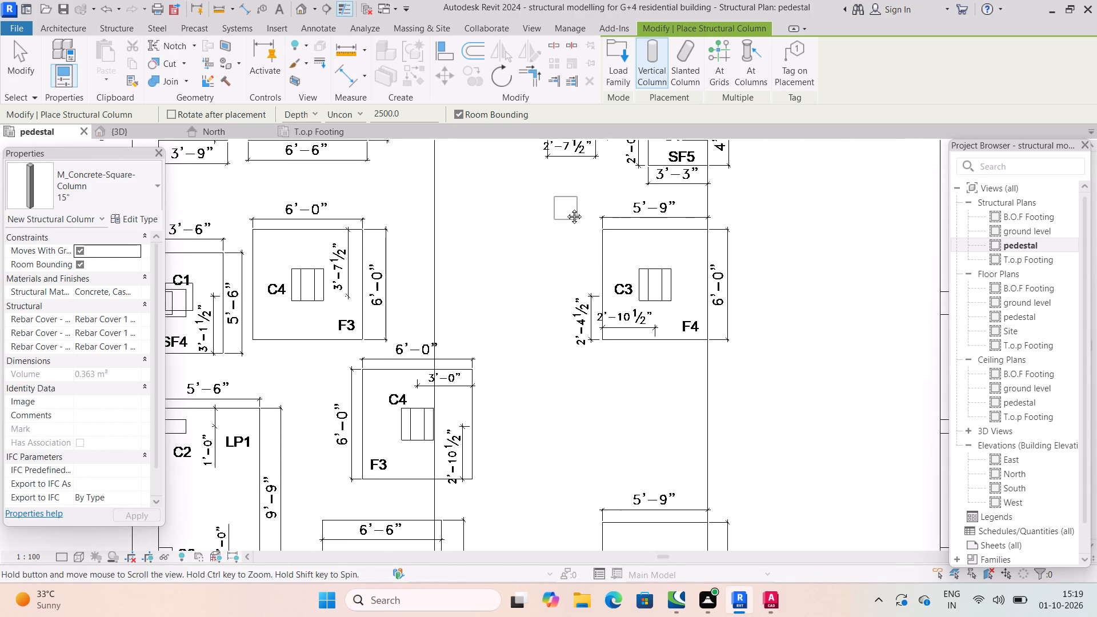
middle_click_drag(566, 208, 603, 250)
scroll(601, 249, "down", 1)
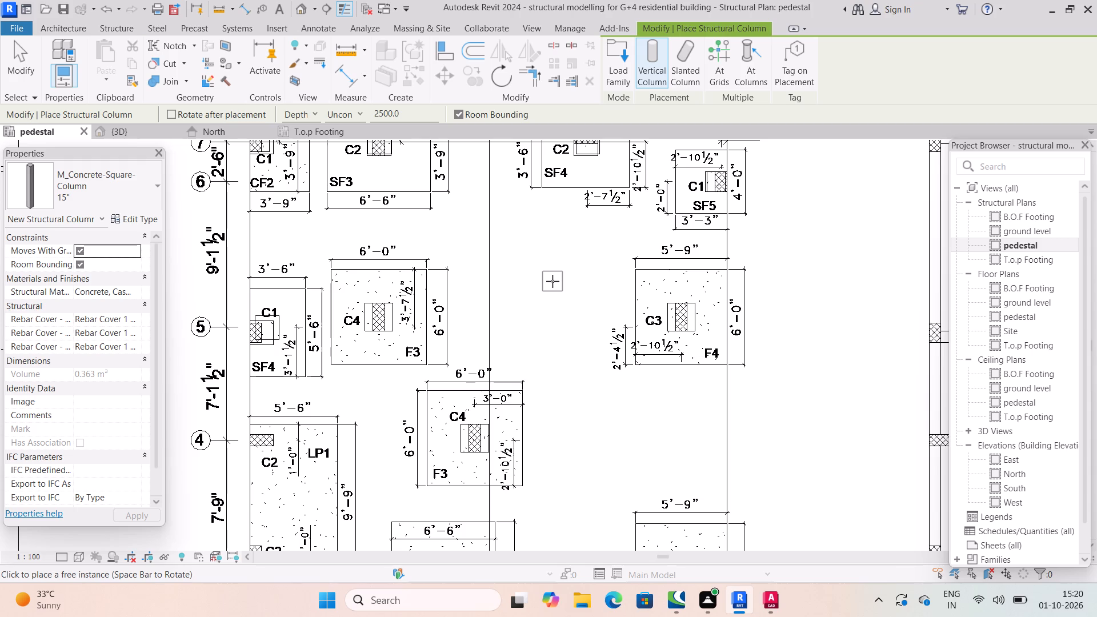
key("Escape")
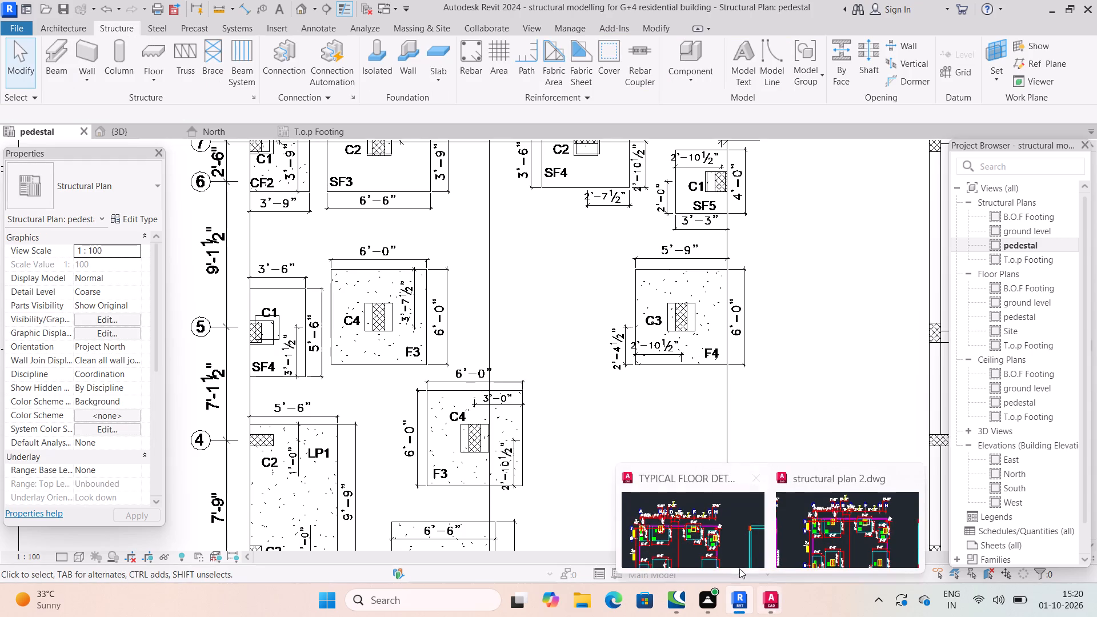
Check the scheduled pedestal X and Y sizes of the remaining footings in the AutoCAD TYPICAL FLOOR DETAILS footing schedule.
left_click(731, 563)
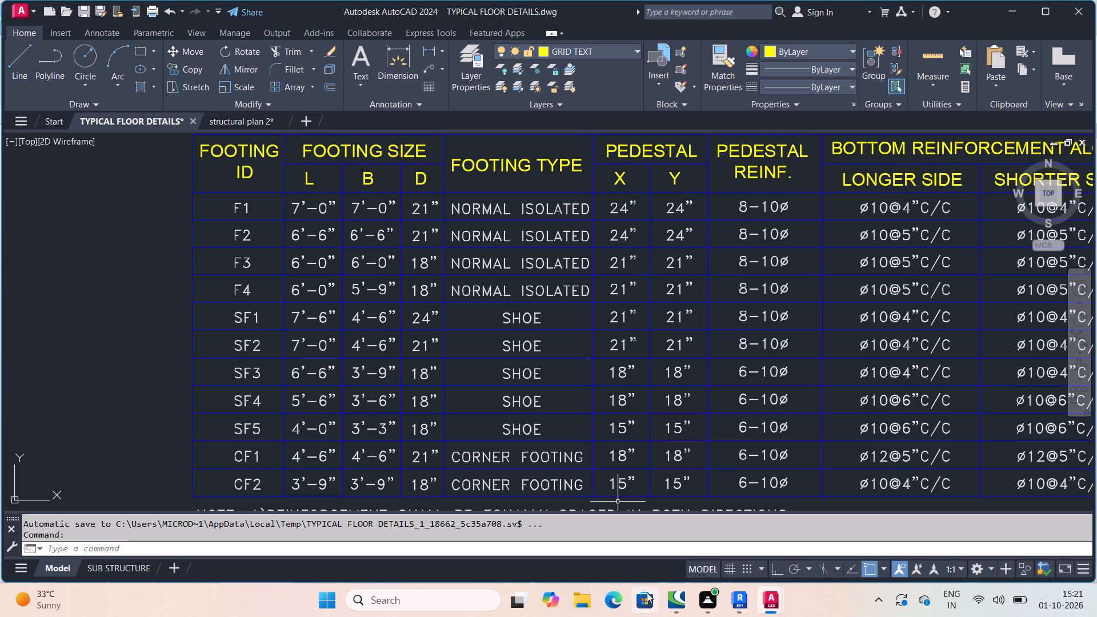
left_click(732, 538)
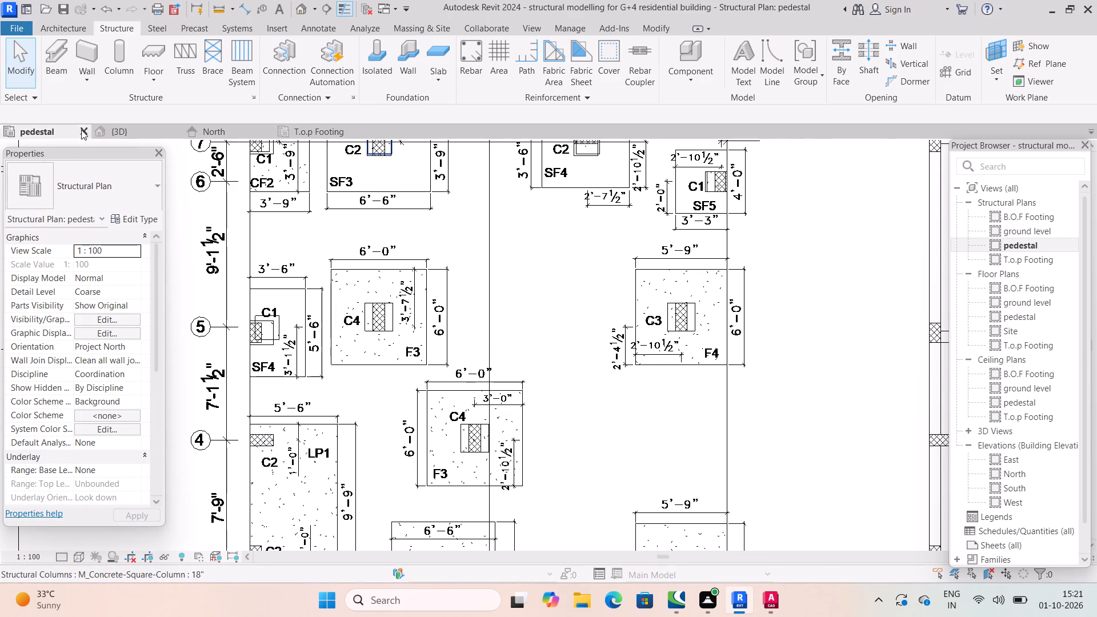
In Revit, duplicate the 15" M_Concrete-Square-Column type as 21" and set its dimension b to 21".
left_click(119, 49)
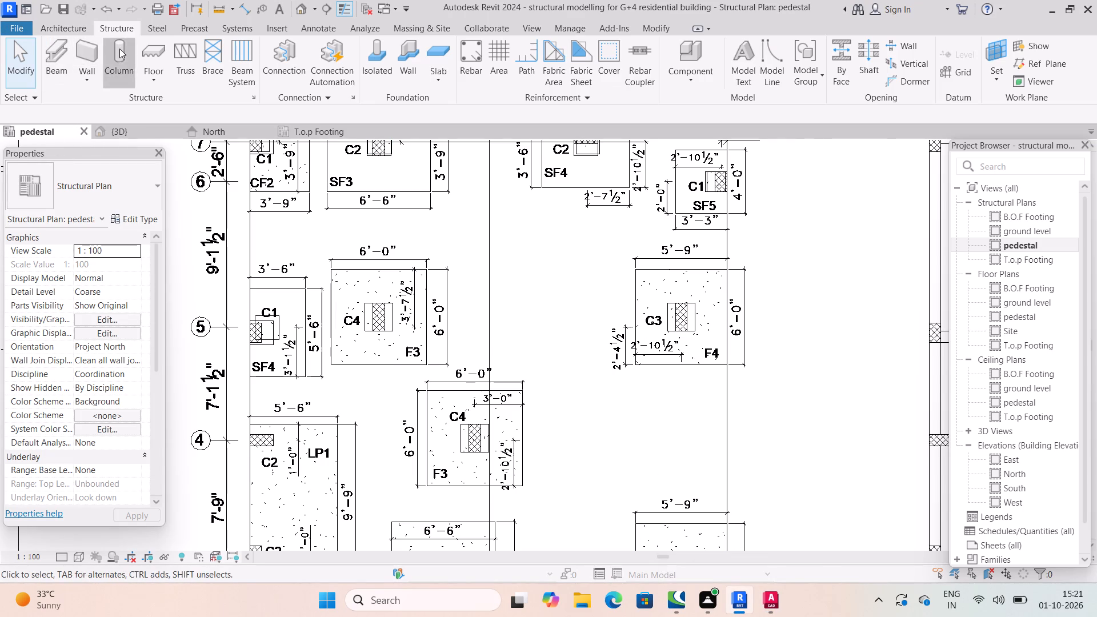
left_click(129, 198)
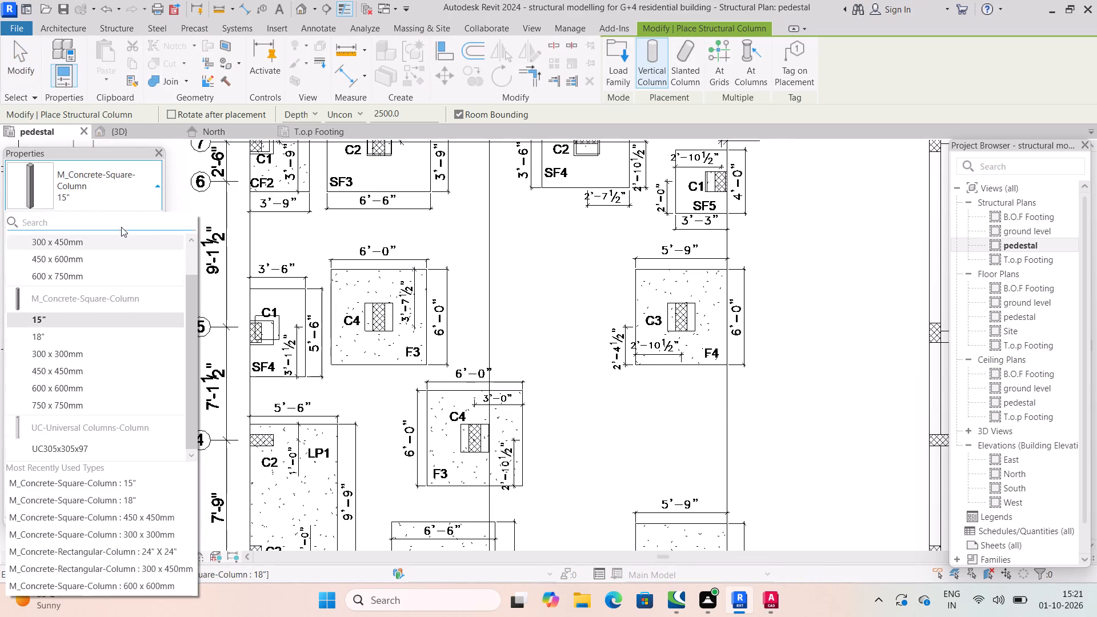
left_click(120, 207)
left_click(131, 198)
left_click(145, 215)
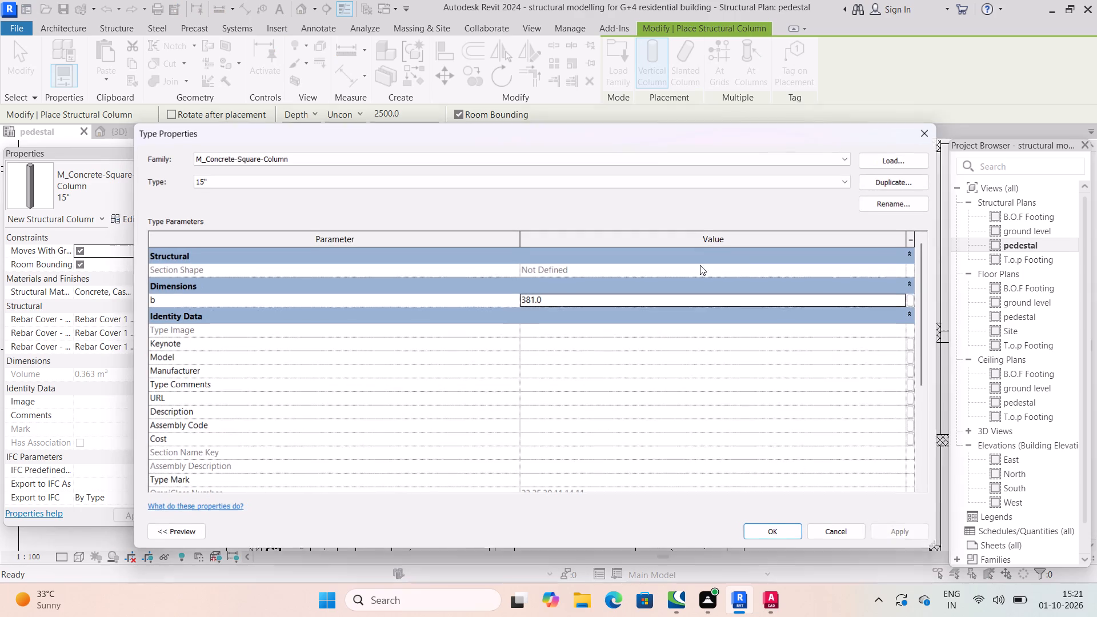
left_click(908, 184)
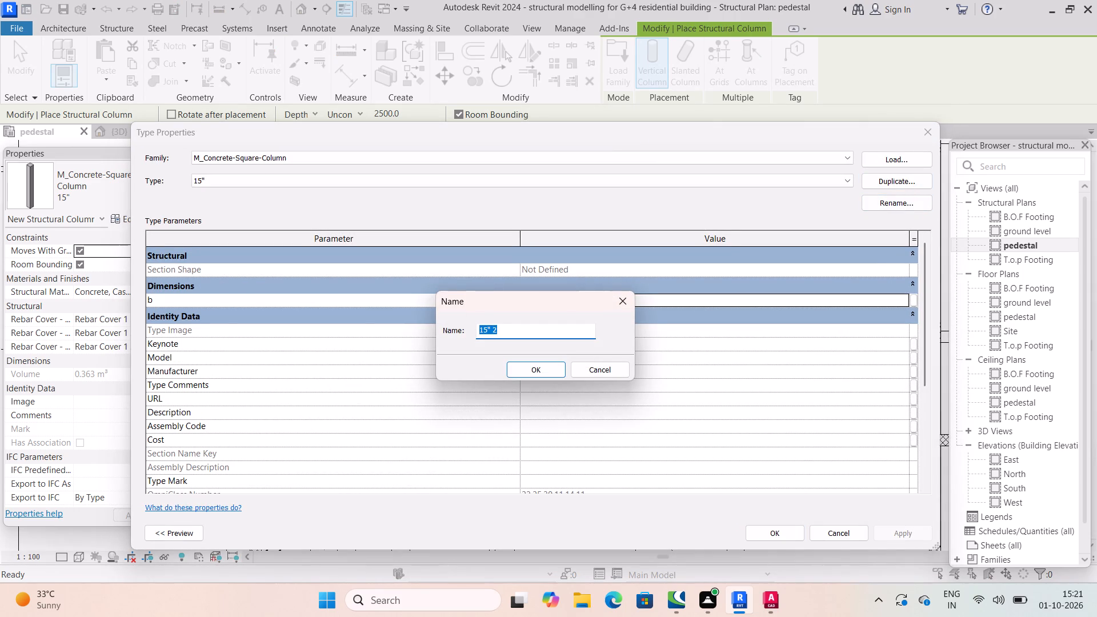
type("21\"")
key("Return")
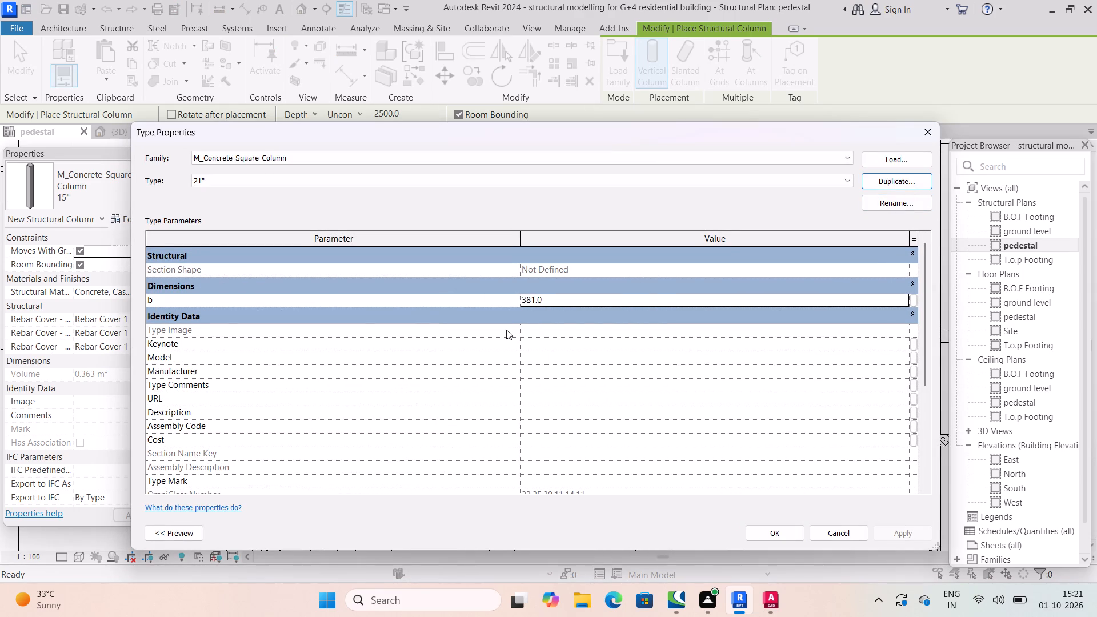
left_click(558, 301)
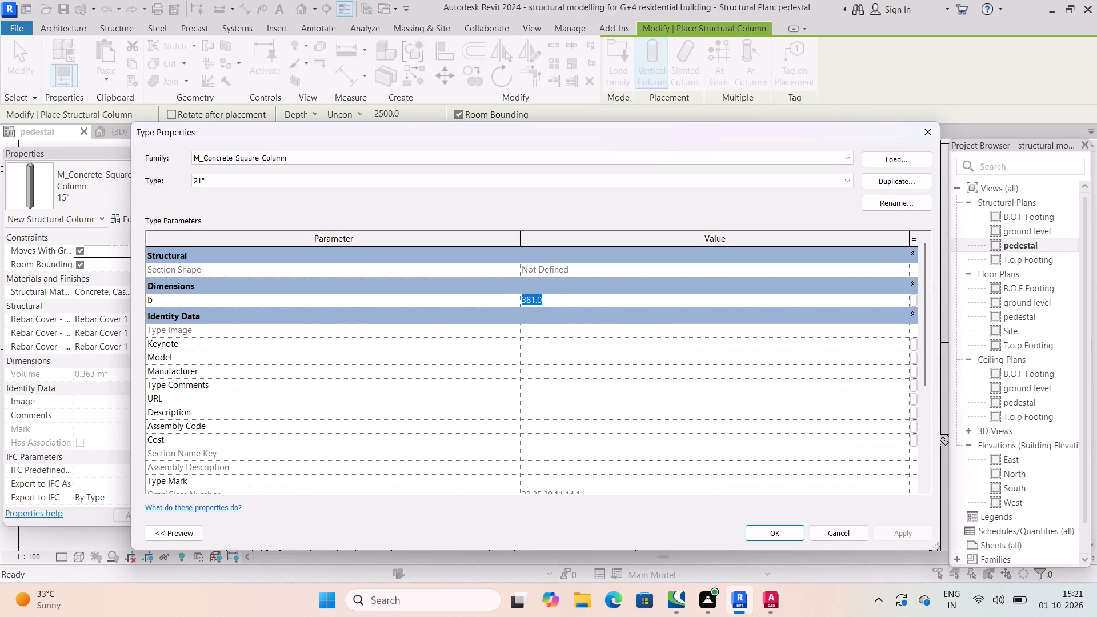
type("21")
key("shift+quotedbl")
key("Return")
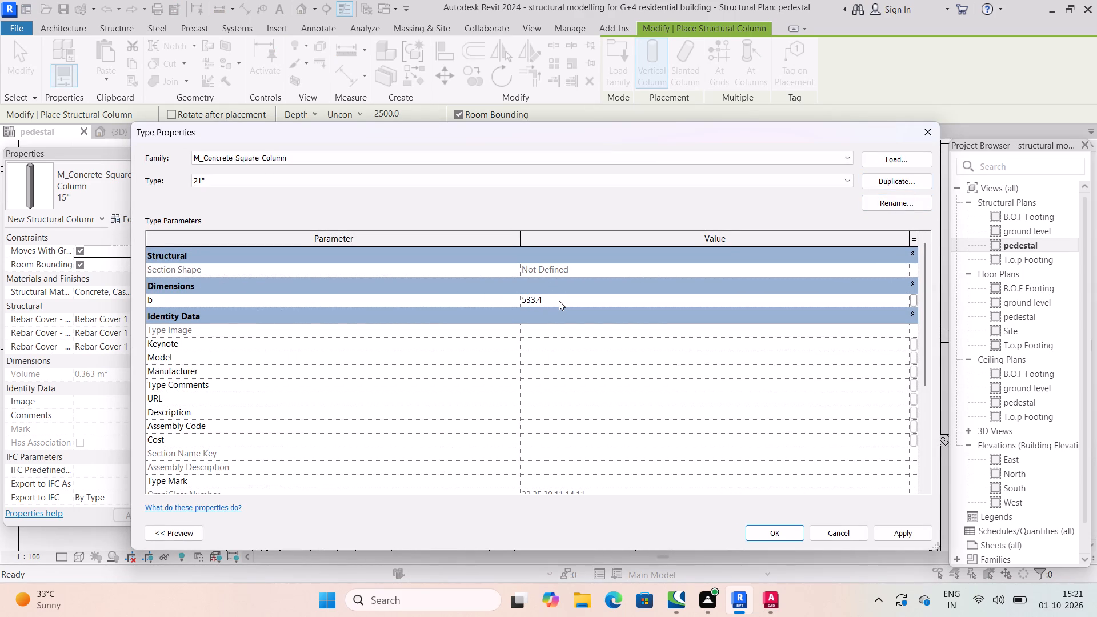
left_click(920, 531)
left_click(797, 530)
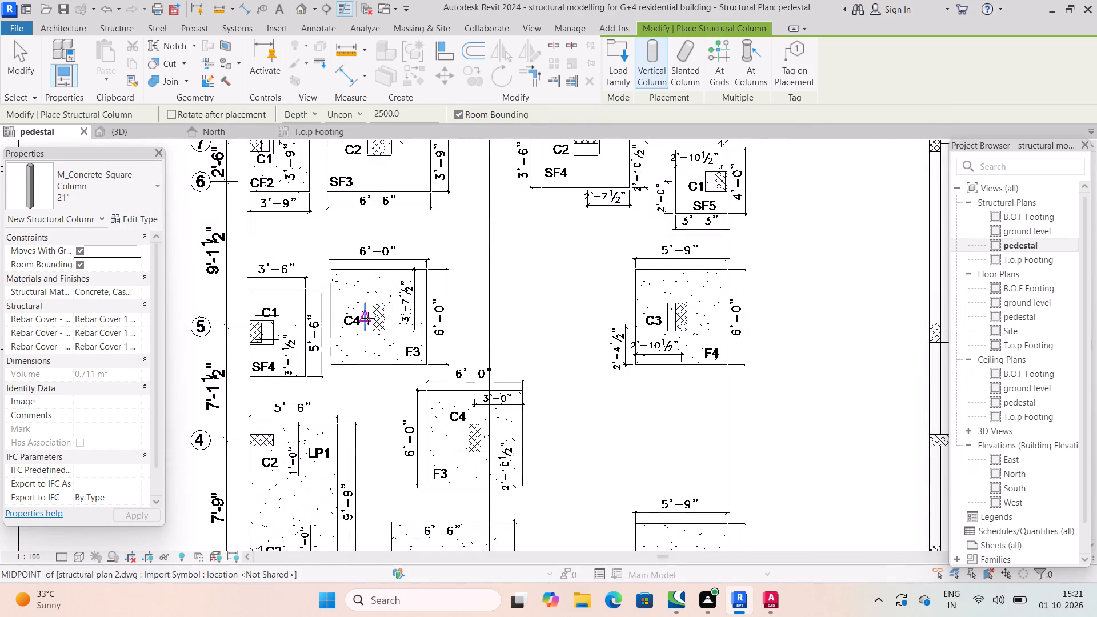
Place 21" M_Concrete-Square-Columns for C4 on both F3 footings, one near grid B/5 and one near grid 4.
scroll(367, 318, "up", 2)
middle_click_drag(367, 318, 545, 332)
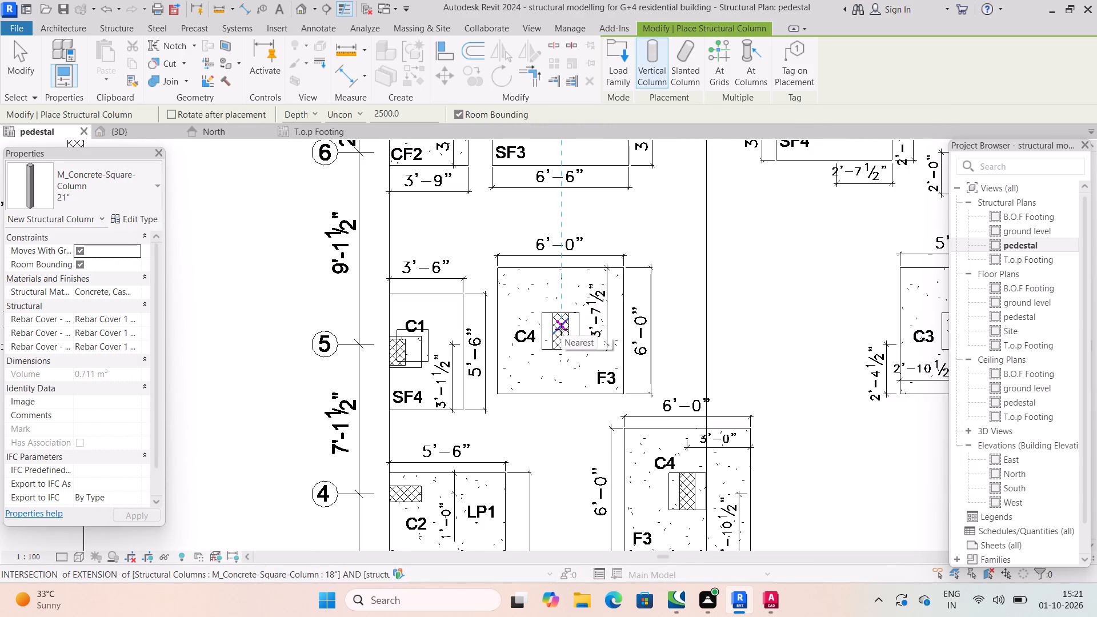
left_click(561, 329)
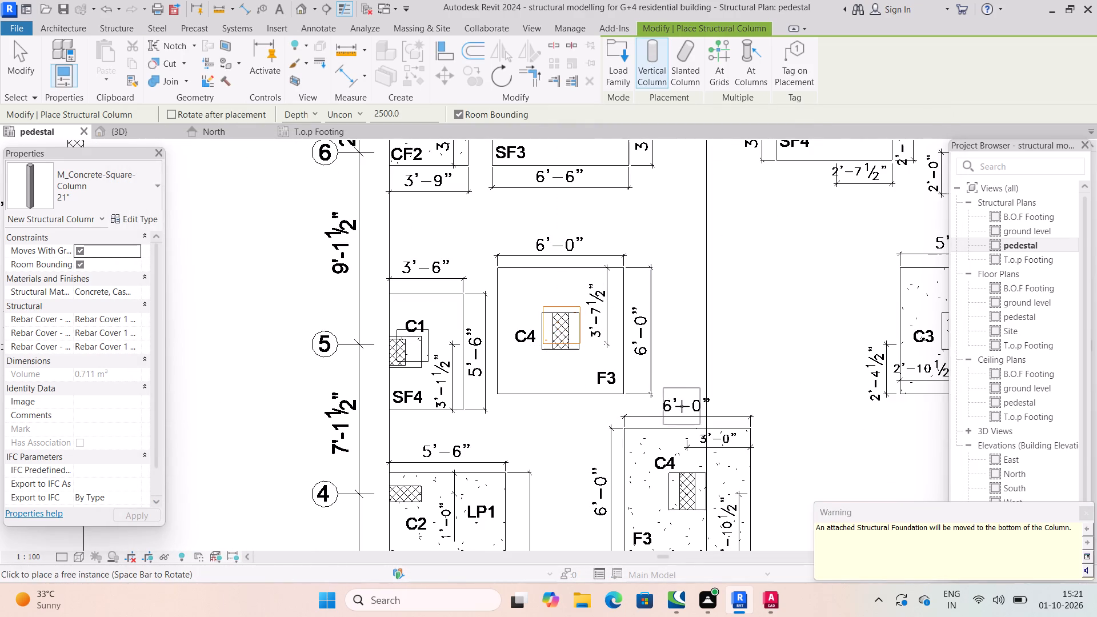
scroll(685, 404, "down", 2)
middle_click_drag(685, 404, 539, 362)
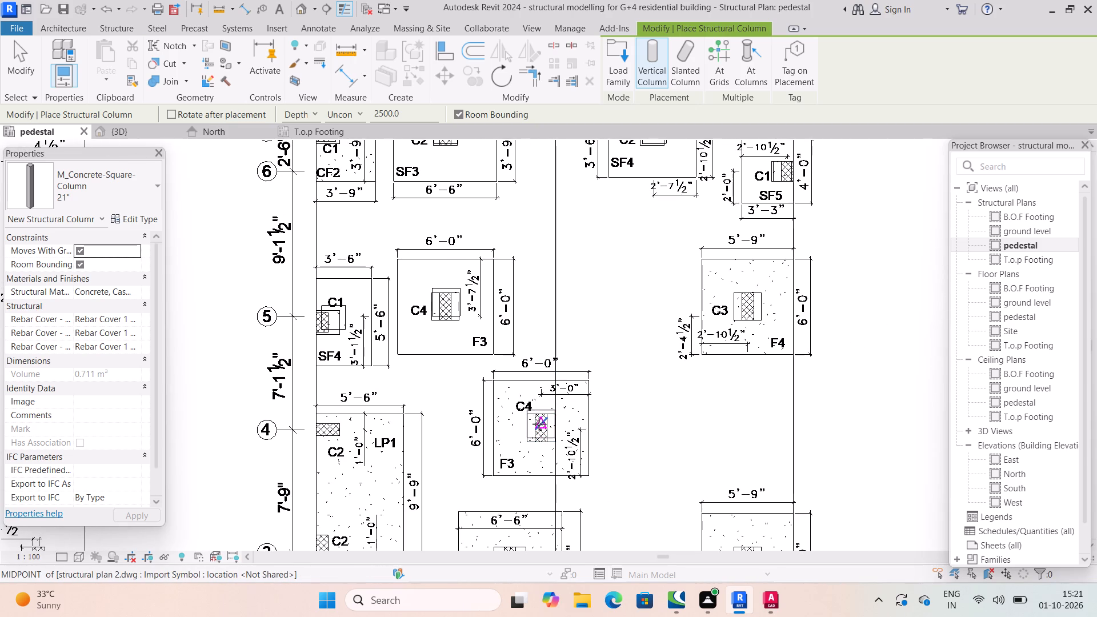
scroll(545, 427, "up", 4)
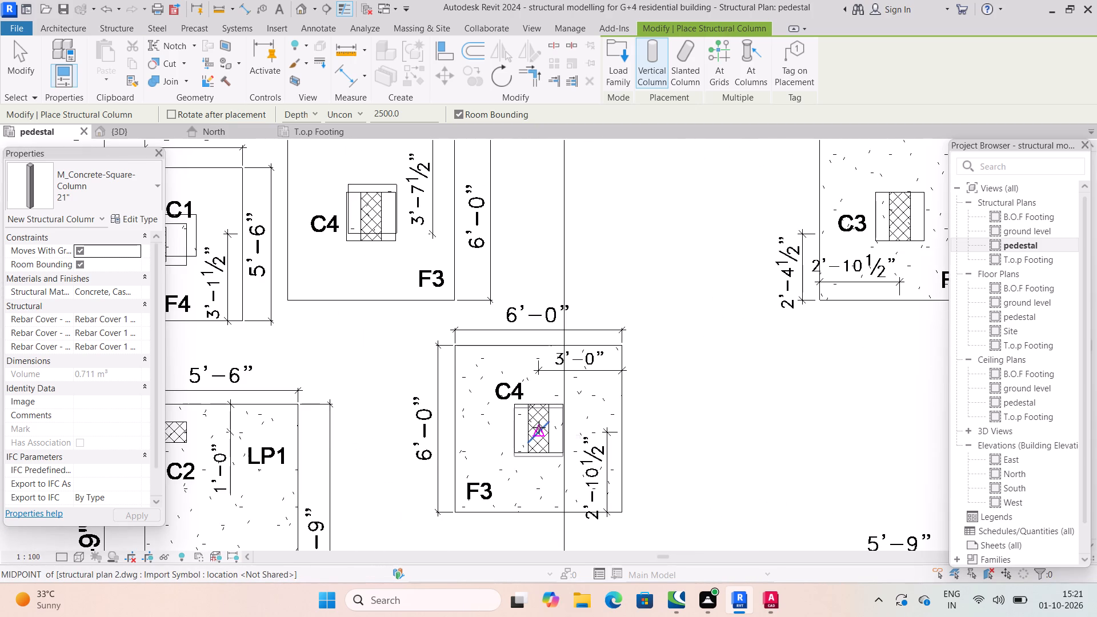
left_click(555, 418)
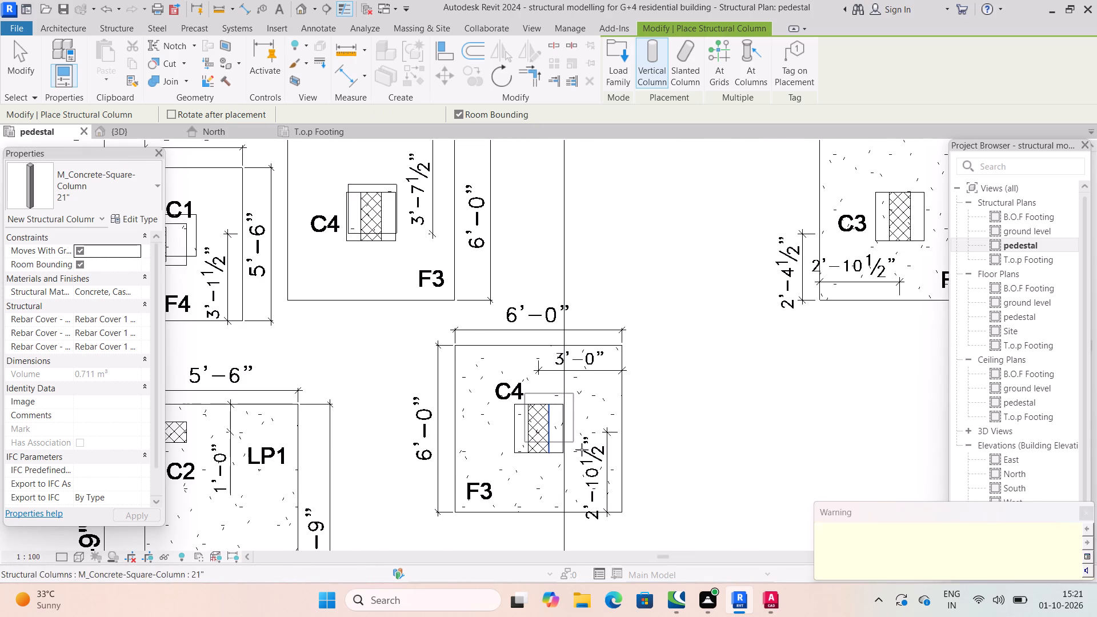
Examine the remaining footing marks and column positions on the pedestal plan from grid 4 to grid 1 and back, ending column placement.
scroll(581, 452, "down", 3)
middle_click_drag(572, 466, 583, 323)
scroll(568, 464, "down", 1)
scroll(583, 332, "down", 1)
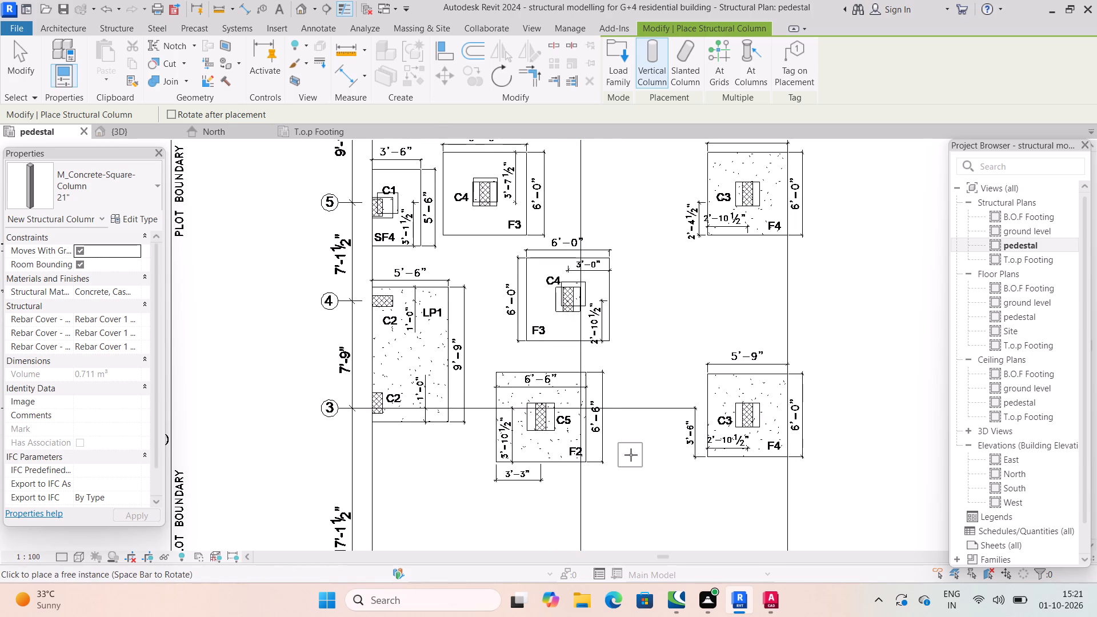
middle_click_drag(631, 455, 571, 255)
middle_click_drag(598, 400, 597, 263)
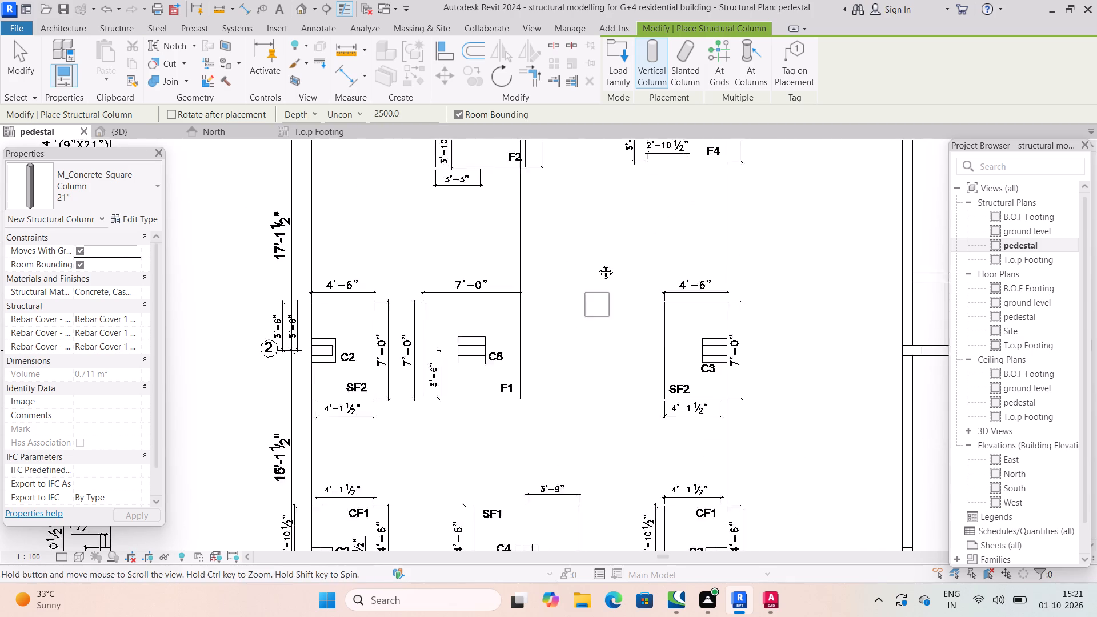
middle_click_drag(597, 263, 597, 261)
scroll(597, 261, "down", 1)
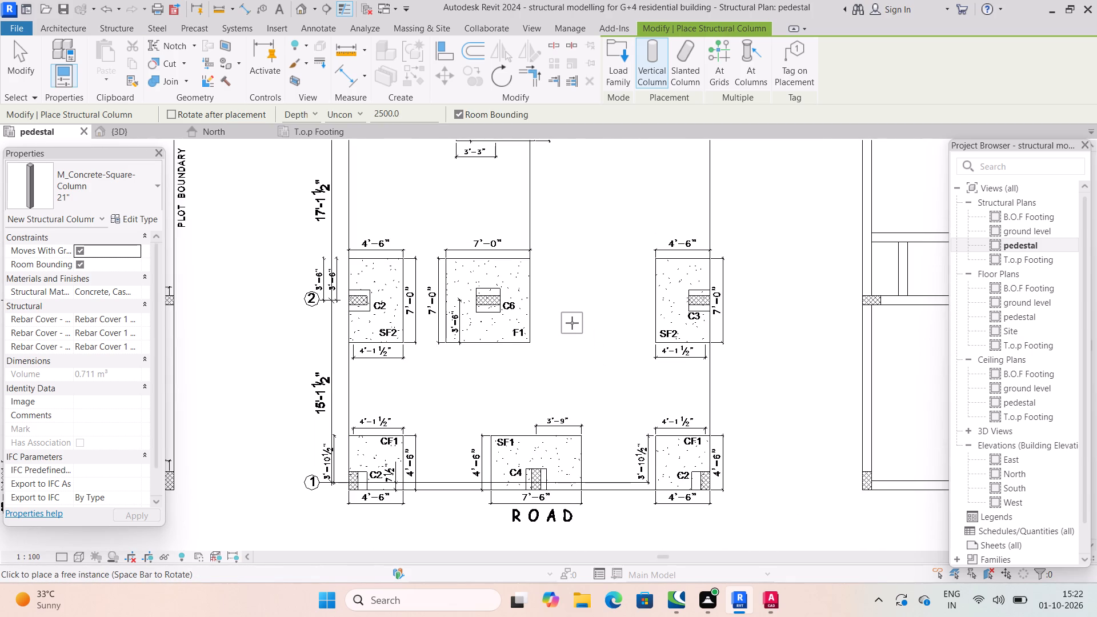
key("Escape")
key("Escape")
middle_click_drag(572, 307, 574, 354)
scroll(576, 361, "down", 2)
middle_click_drag(574, 354, 582, 415)
middle_click_drag(564, 269, 572, 364)
middle_click_drag(517, 251, 533, 306)
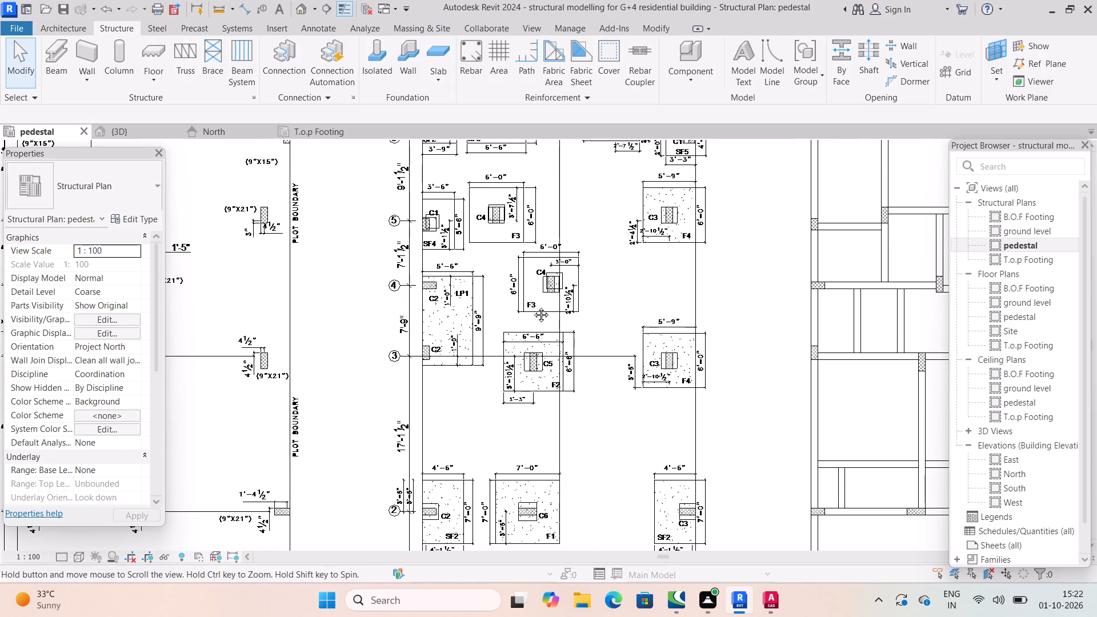
middle_click_drag(533, 306, 534, 310)
scroll(690, 270, "up", 4)
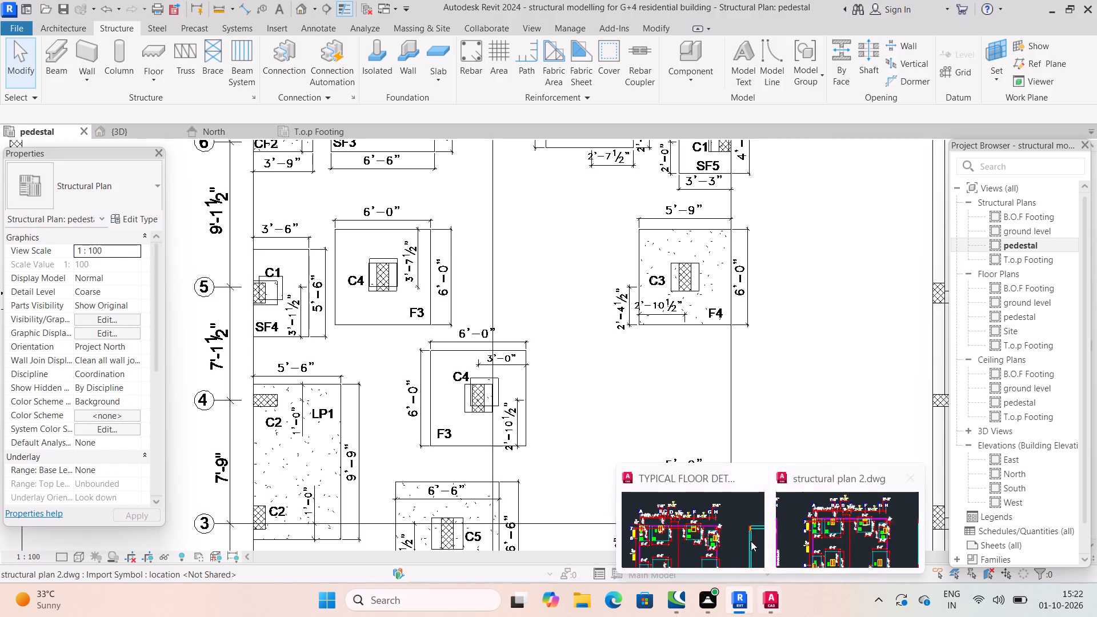
Check the scheduled pedestal X and Y sizes for footing F4 in the AutoCAD TYPICAL FLOOR DETAILS footing schedule.
left_click(672, 523)
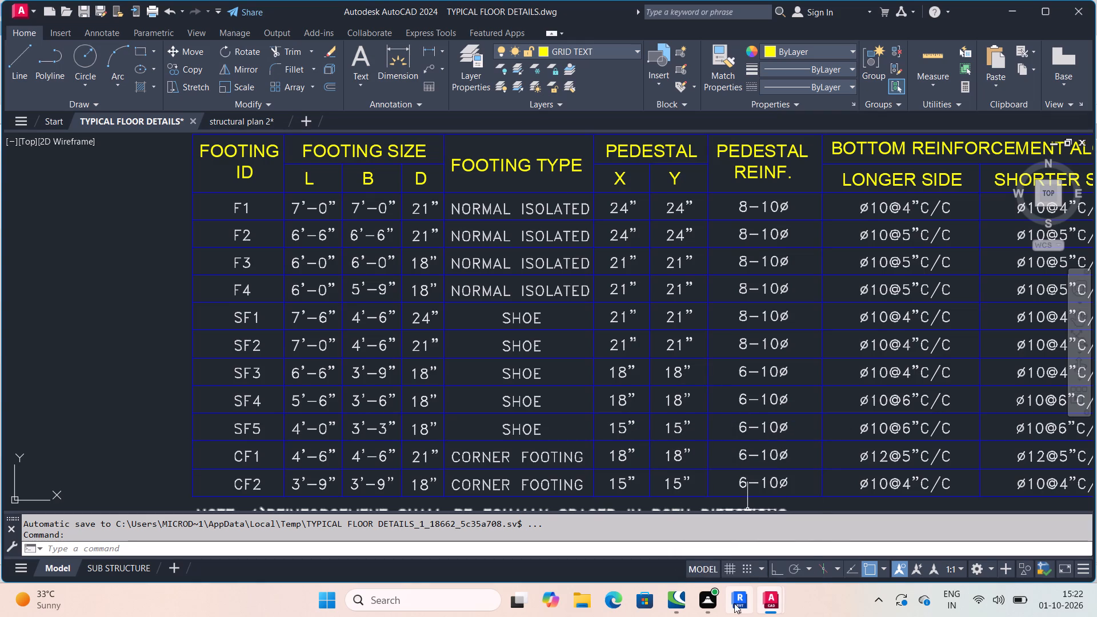
In Revit, duplicate the 21" M_Concrete-Square-Column structural column type as f4 21".
left_click(730, 524)
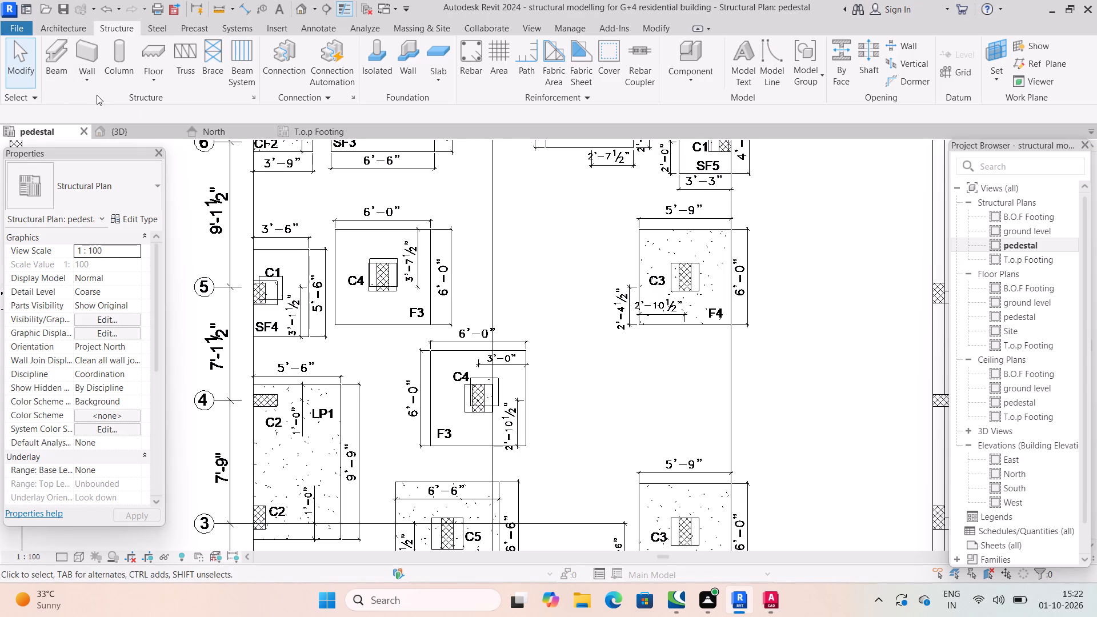
left_click(115, 57)
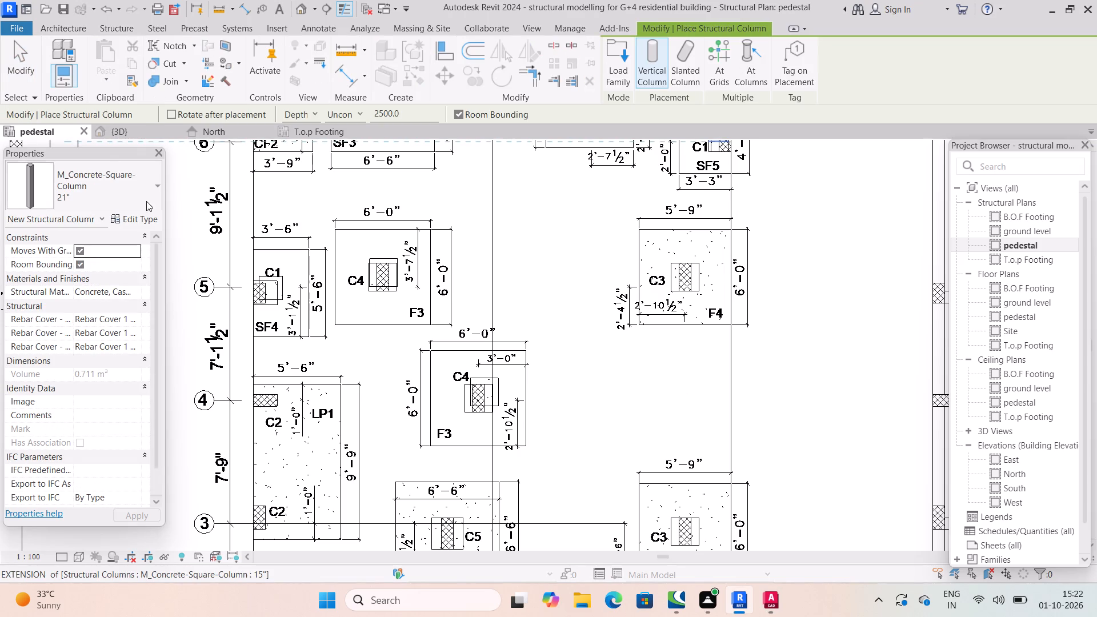
left_click(142, 217)
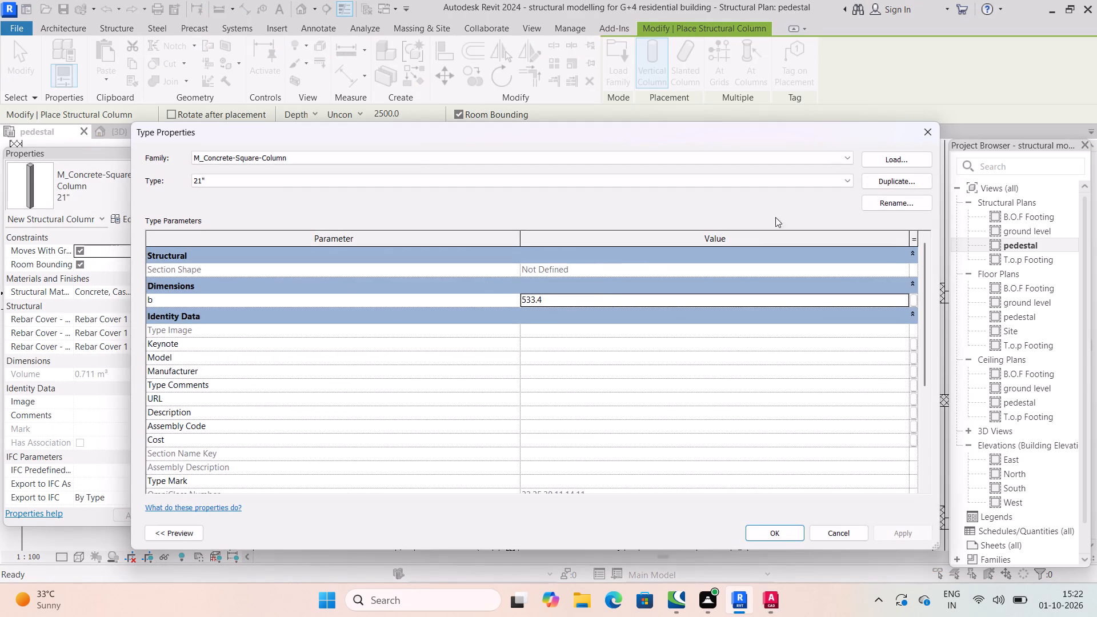
left_click(899, 182)
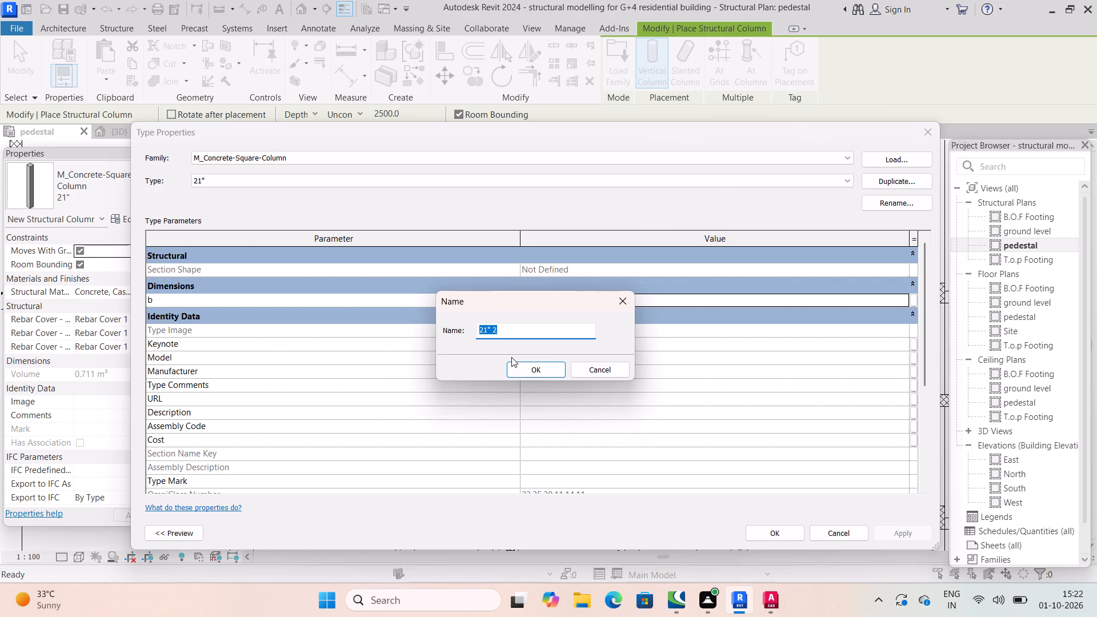
key("f")
key("4")
key("space")
type("21\"")
key("Return")
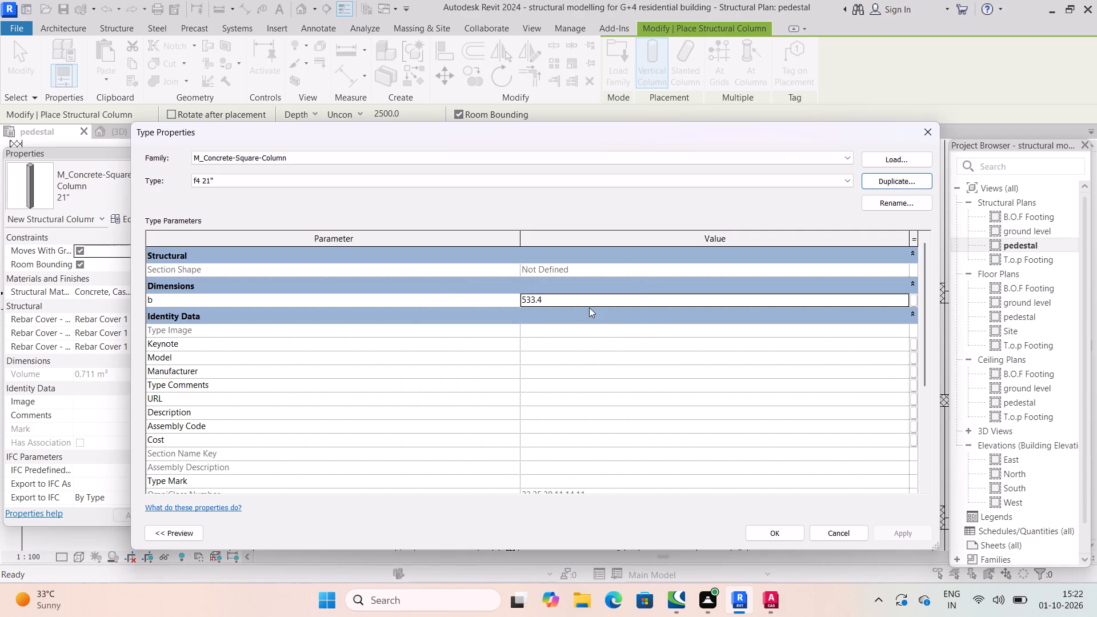
left_click(786, 533)
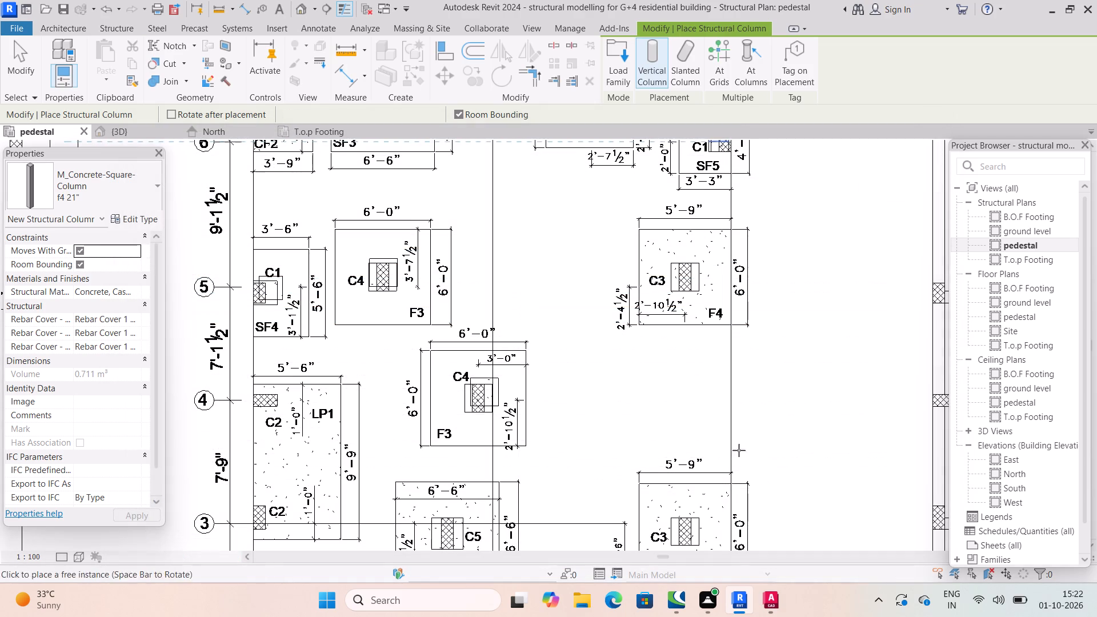
Place f4 21" M_Concrete-Square-Columns for C3 on both F4 footings, one near grid 5 and one near grid 3.
middle_click_drag(389, 292, 521, 342)
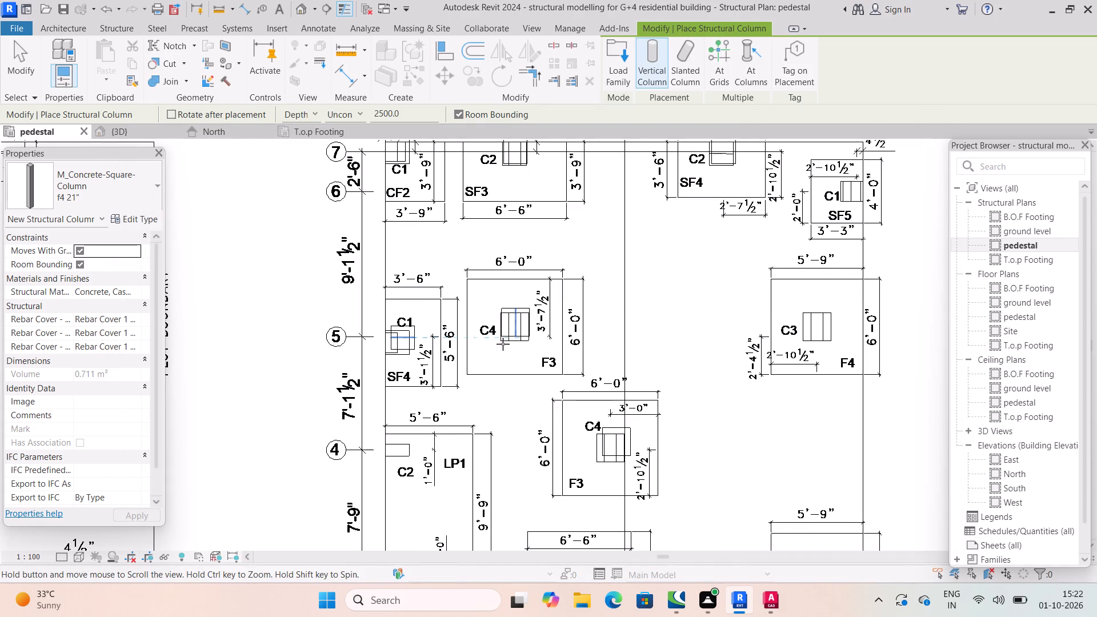
middle_click_drag(728, 324, 684, 374)
scroll(731, 346, "down", 1)
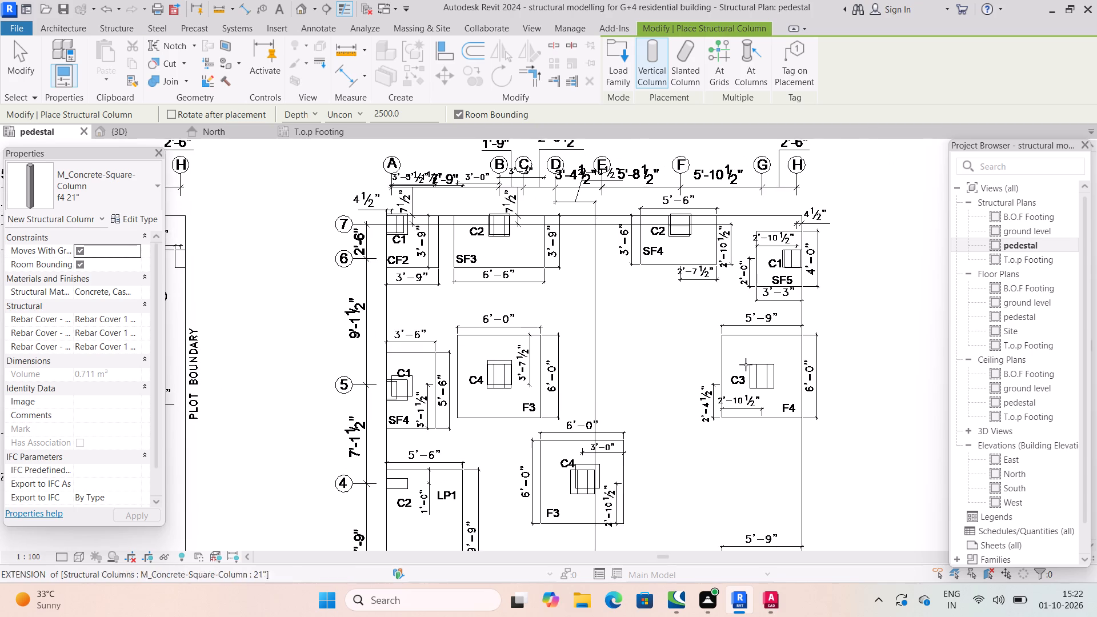
scroll(751, 362, "up", 3)
left_click(775, 380)
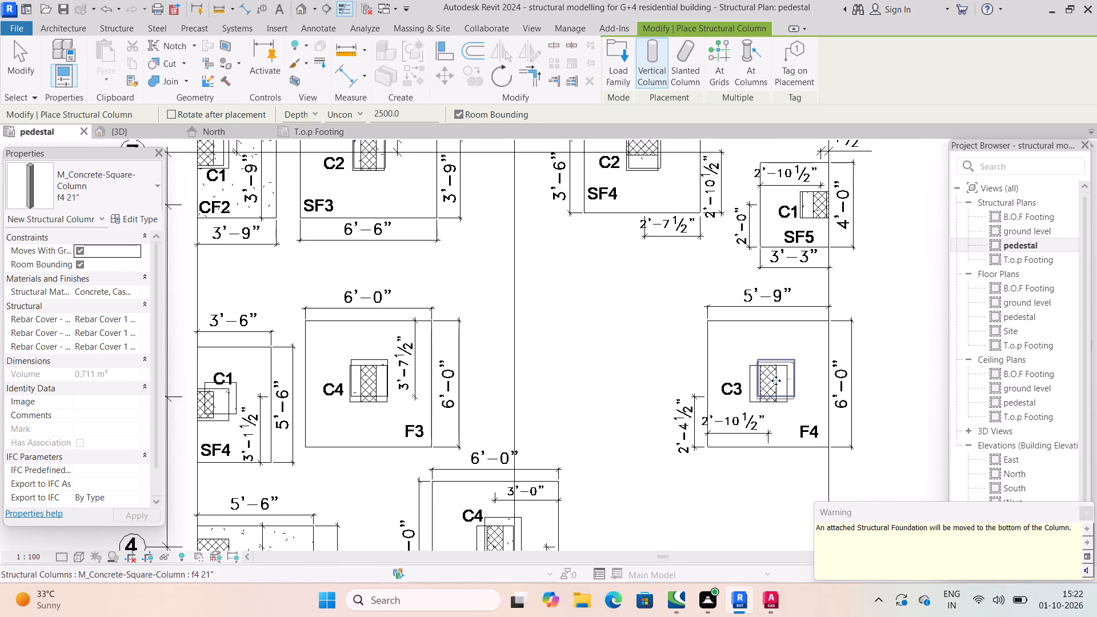
middle_click_drag(778, 495, 750, 236)
scroll(452, 379, "down", 2)
middle_click_drag(452, 379, 539, 382)
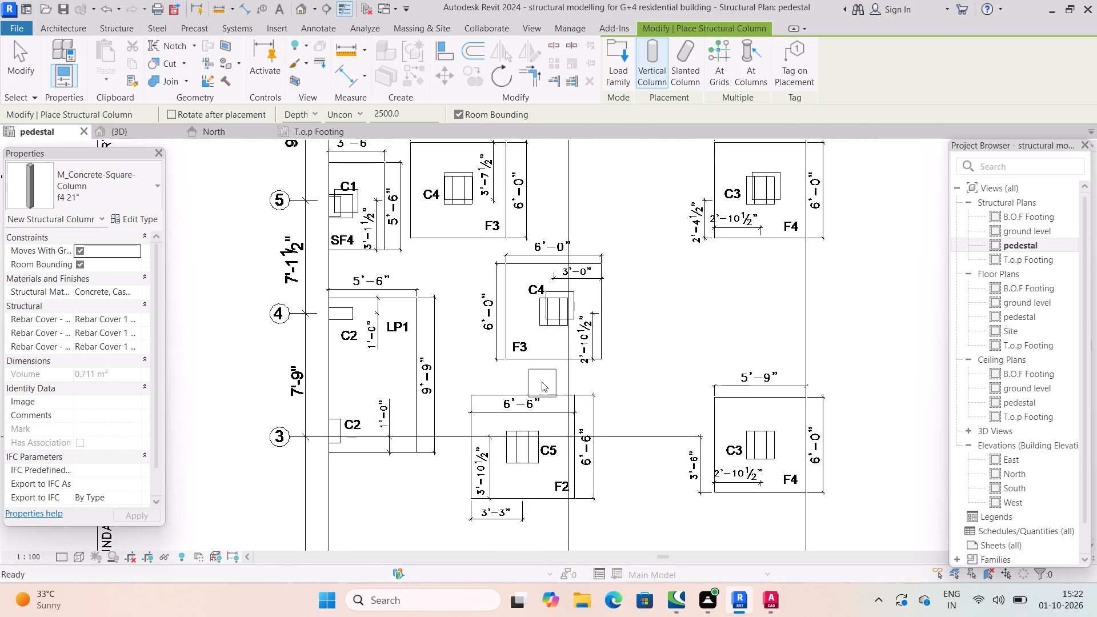
left_click(768, 438)
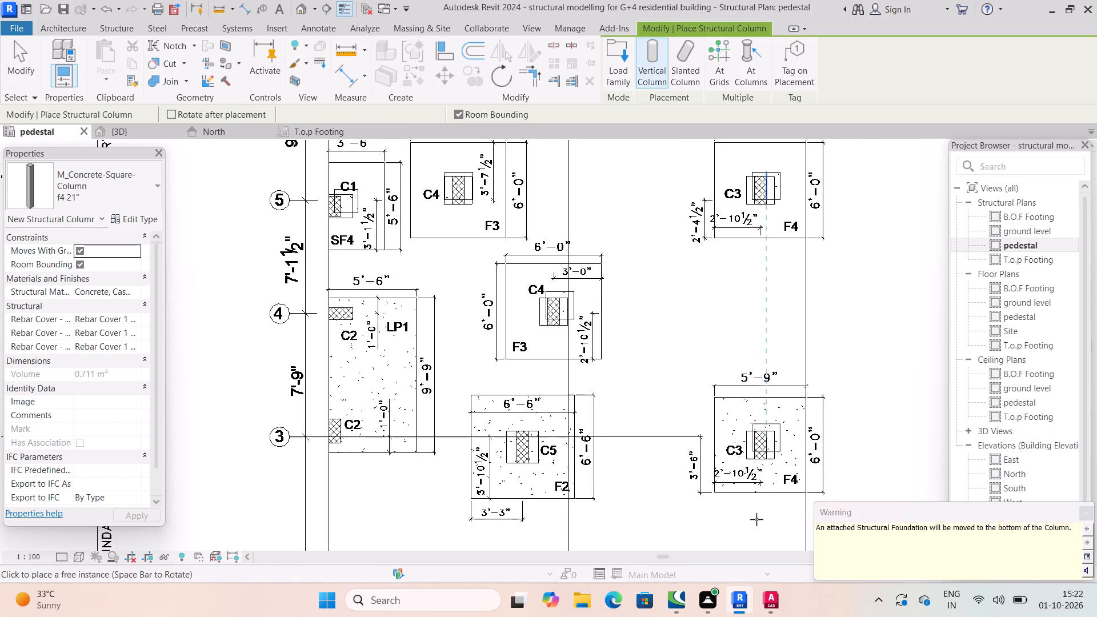
Examine the footing marks and pedestals still missing on the pedestal plan between grids 7 and 1, ending column placement.
middle_click_drag(756, 519, 744, 490)
scroll(744, 490, "down", 1)
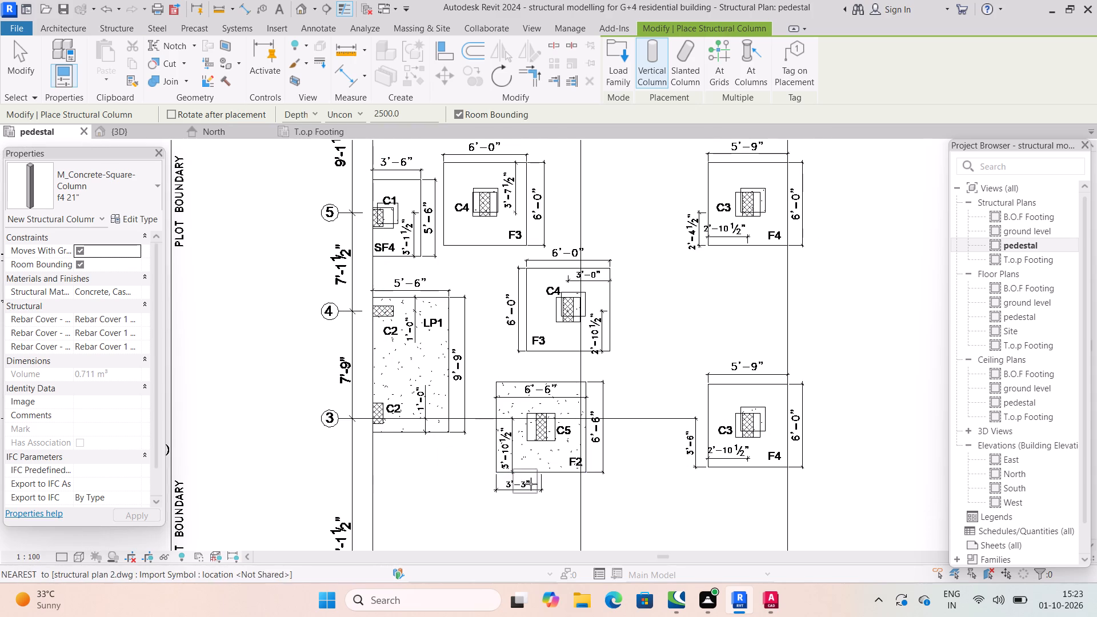
middle_click_drag(627, 499, 558, 270)
middle_click_drag(588, 453, 581, 359)
scroll(588, 453, "down", 1)
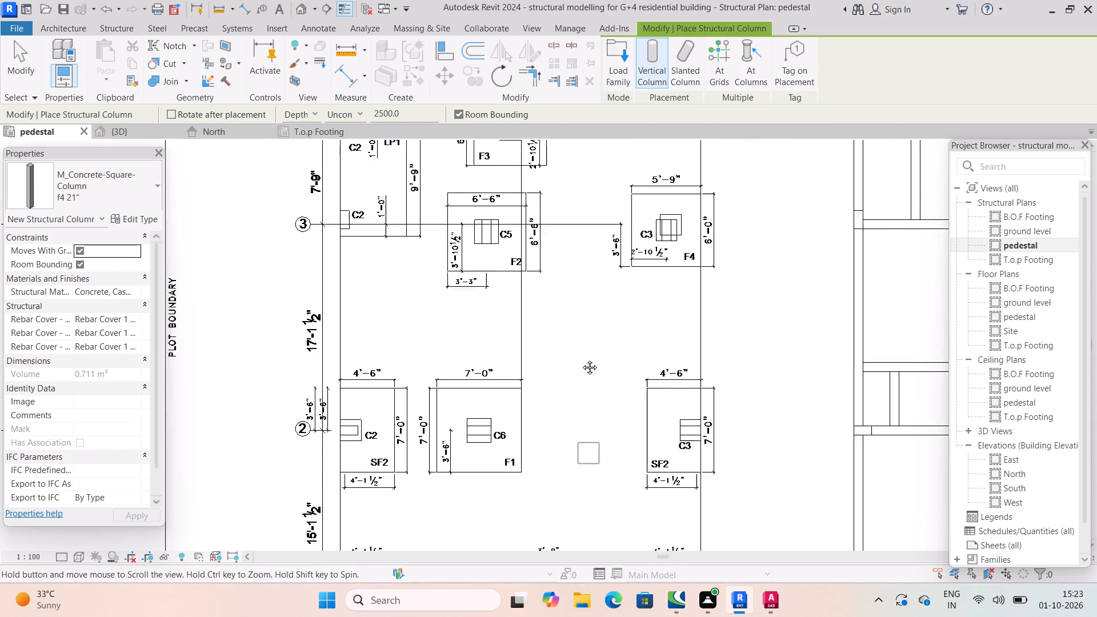
middle_click_drag(581, 359, 584, 261)
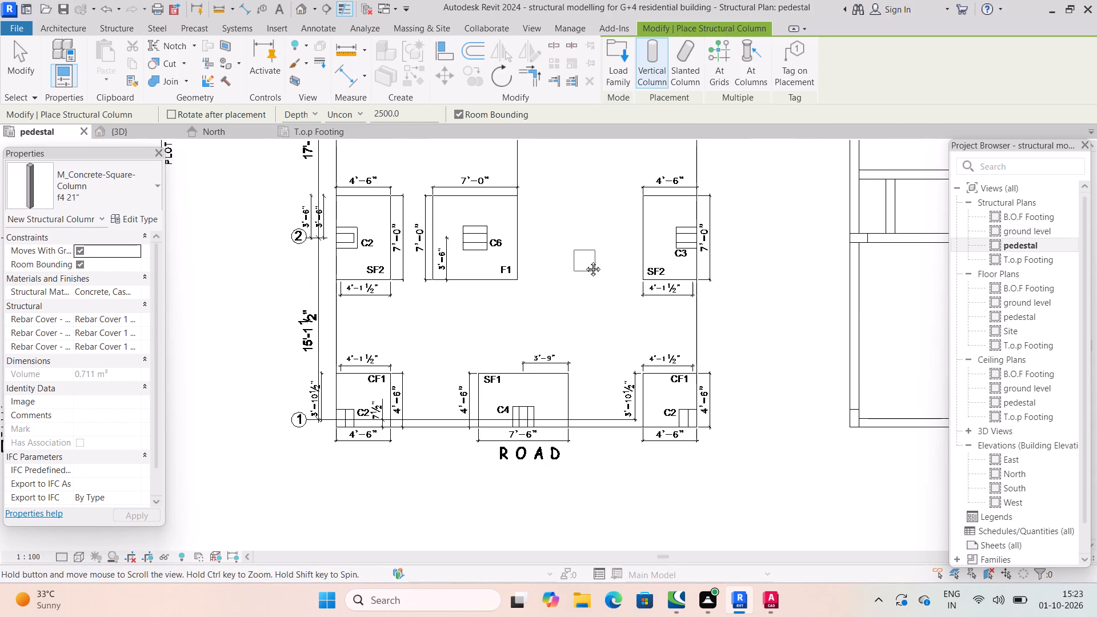
middle_click_drag(584, 261, 603, 351)
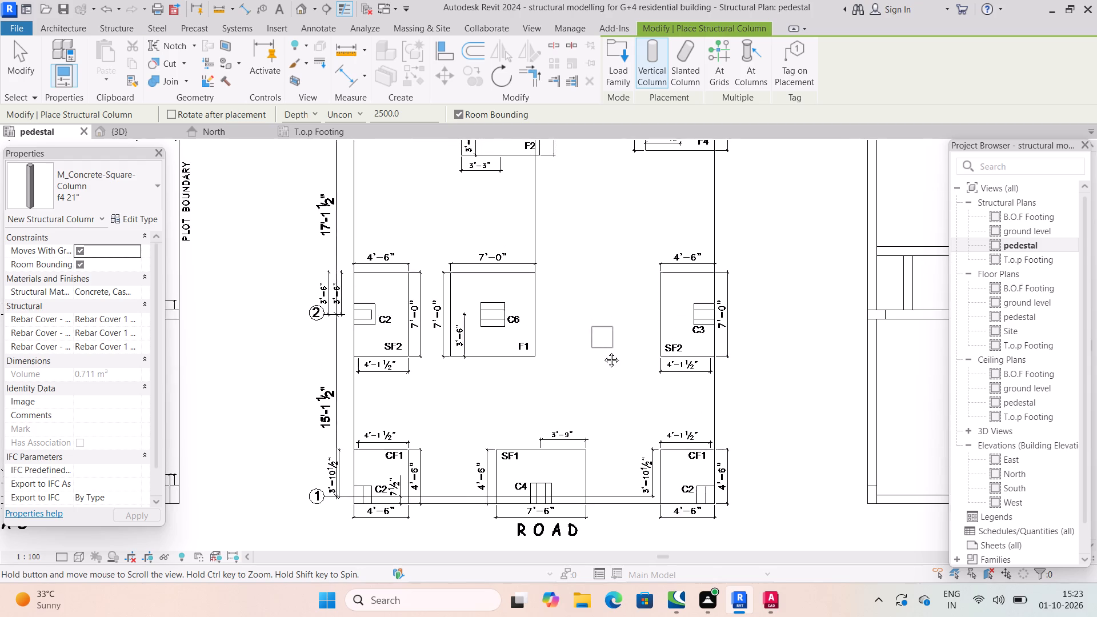
middle_click_drag(603, 351, 606, 366)
key("Escape")
middle_click_drag(578, 345, 588, 428)
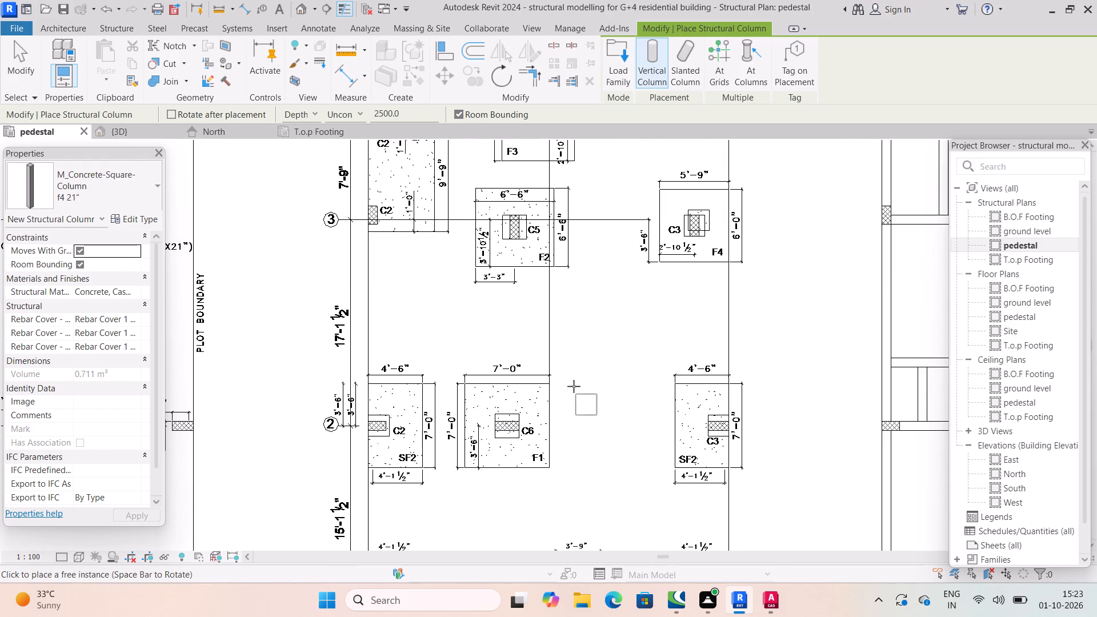
key("Escape")
middle_click_drag(459, 338, 497, 413)
middle_click_drag(553, 226, 551, 291)
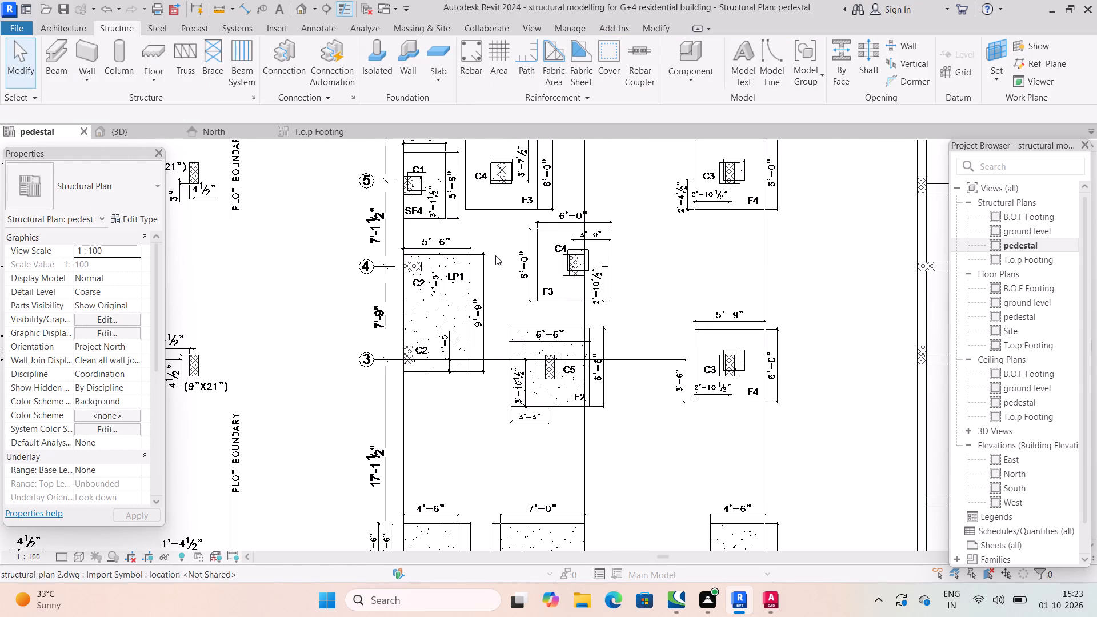
scroll(435, 230, "up", 3)
middle_click_drag(497, 248, 506, 333)
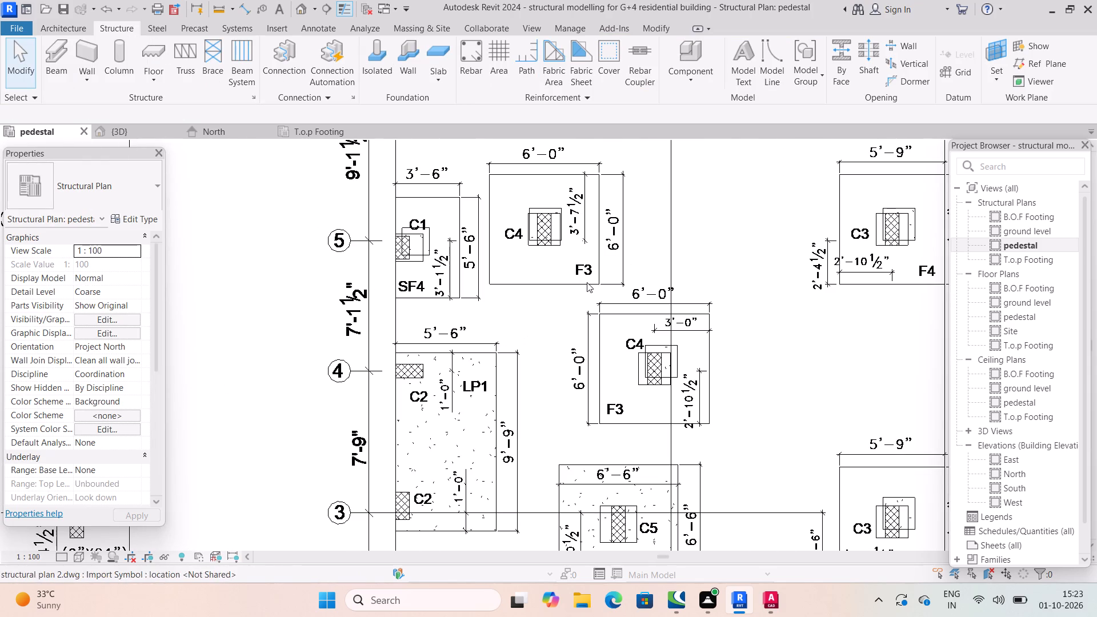
middle_click_drag(598, 257, 598, 276)
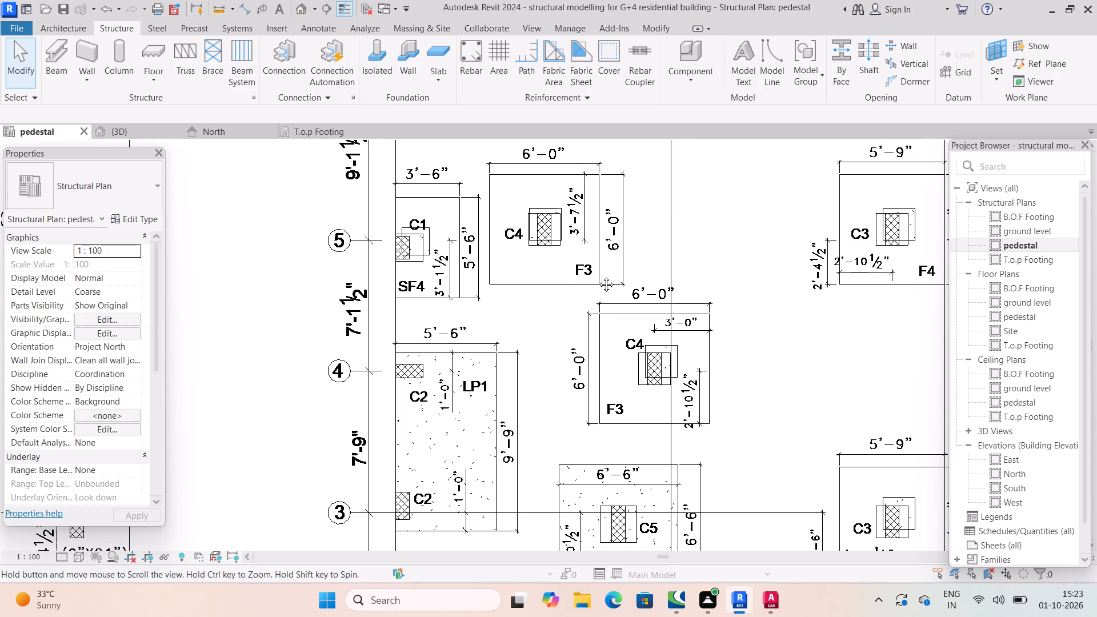
middle_click_drag(598, 276, 566, 443)
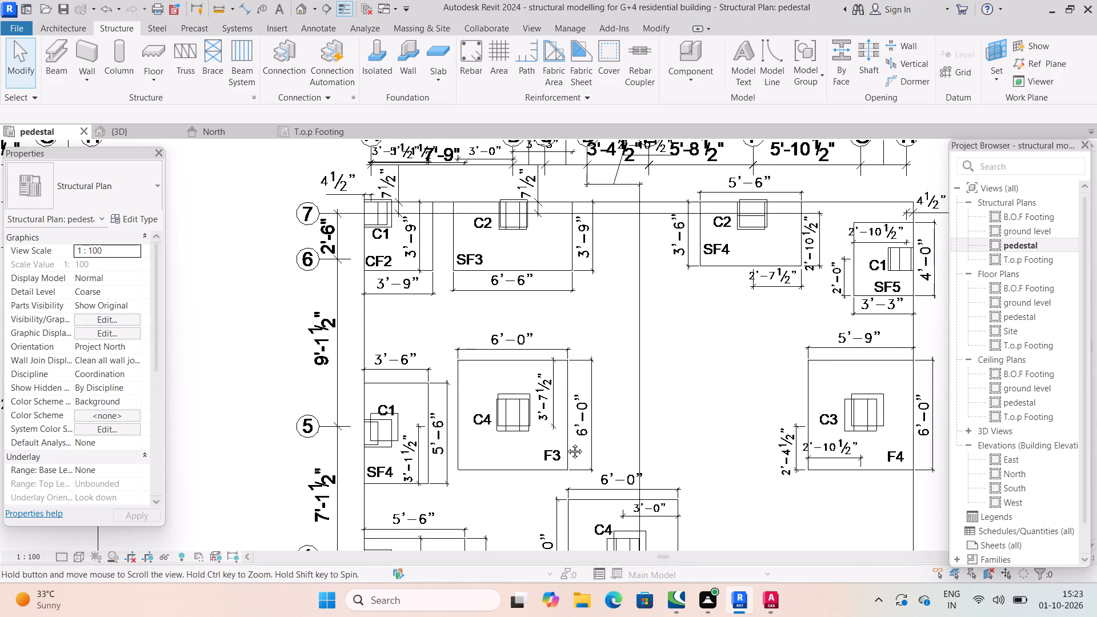
middle_click_drag(566, 443, 513, 237)
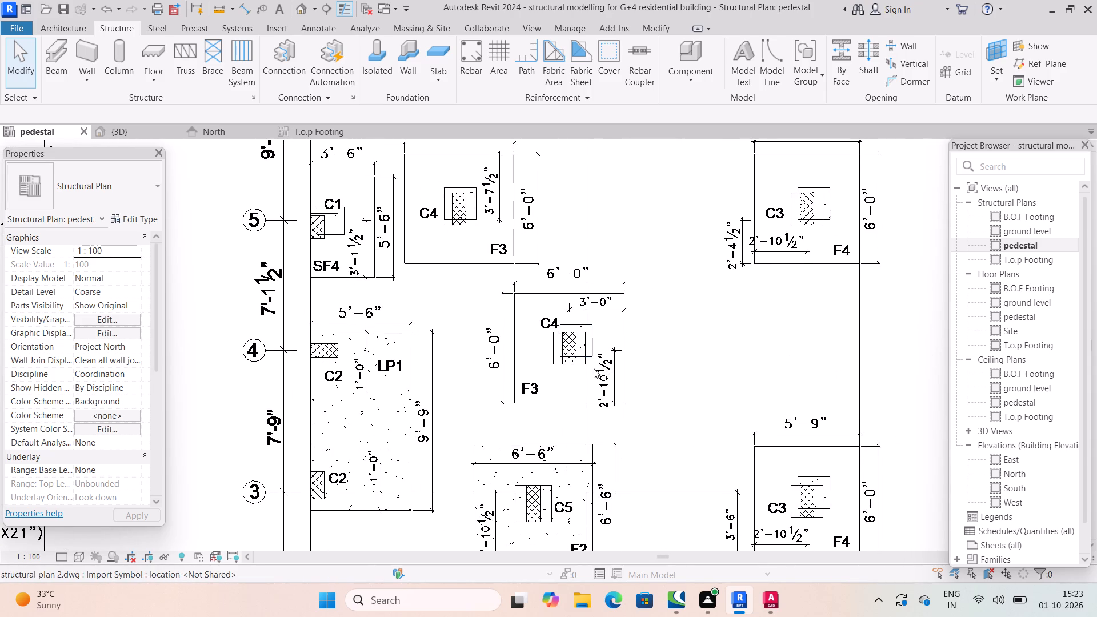
middle_click_drag(593, 368, 571, 237)
middle_click_drag(637, 344, 639, 400)
scroll(638, 392, "down", 1)
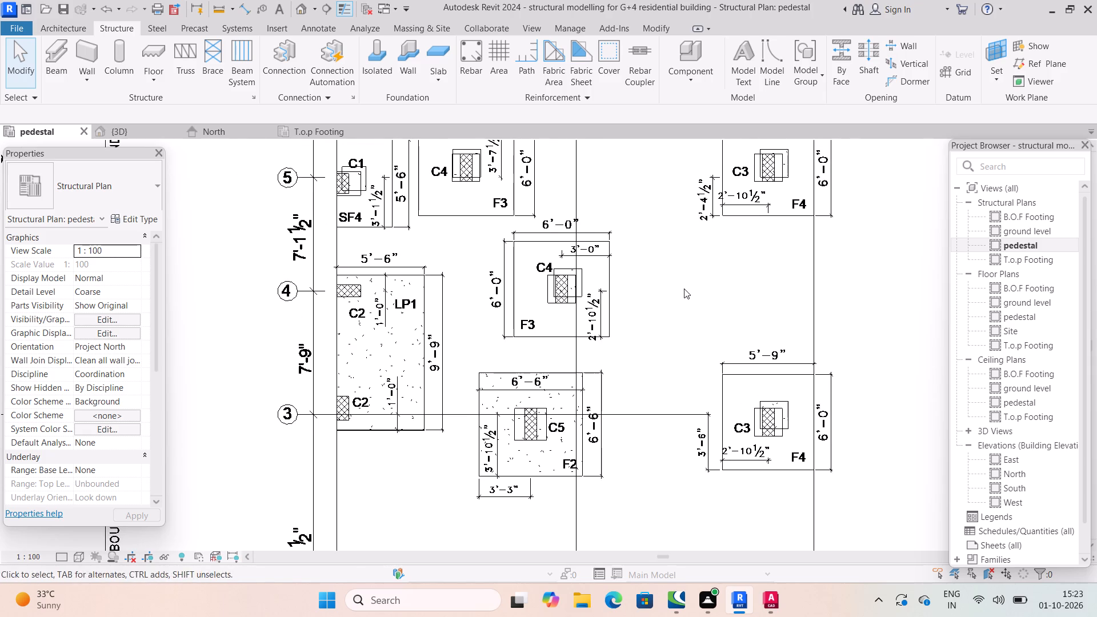
middle_click_drag(696, 279, 702, 423)
scroll(698, 343, "down", 1)
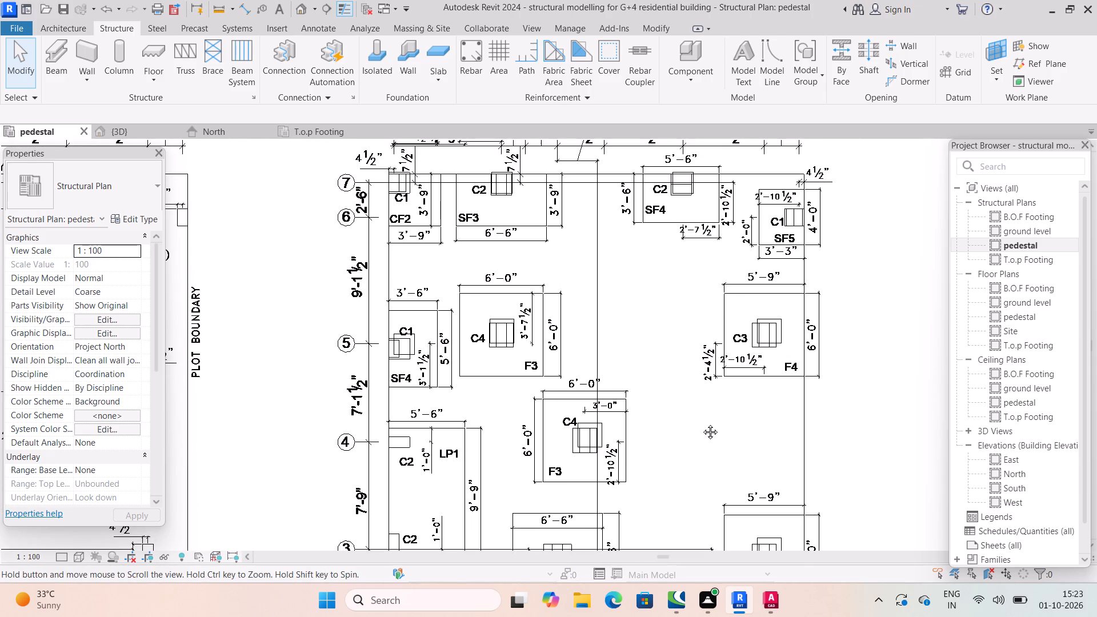
middle_click_drag(702, 423, 684, 267)
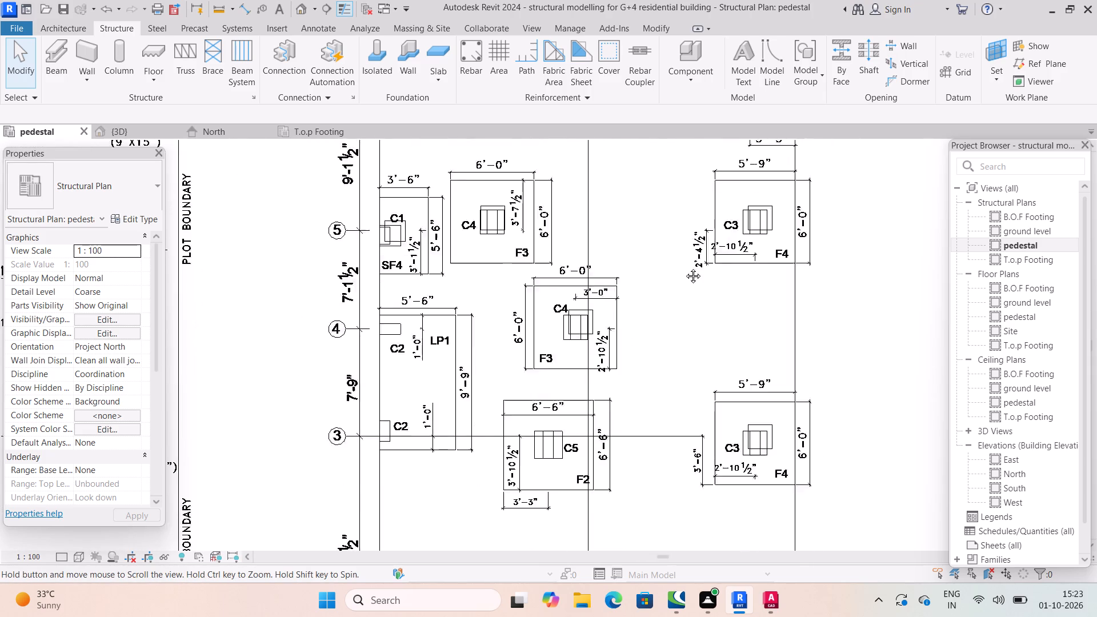
middle_click_drag(684, 267, 682, 249)
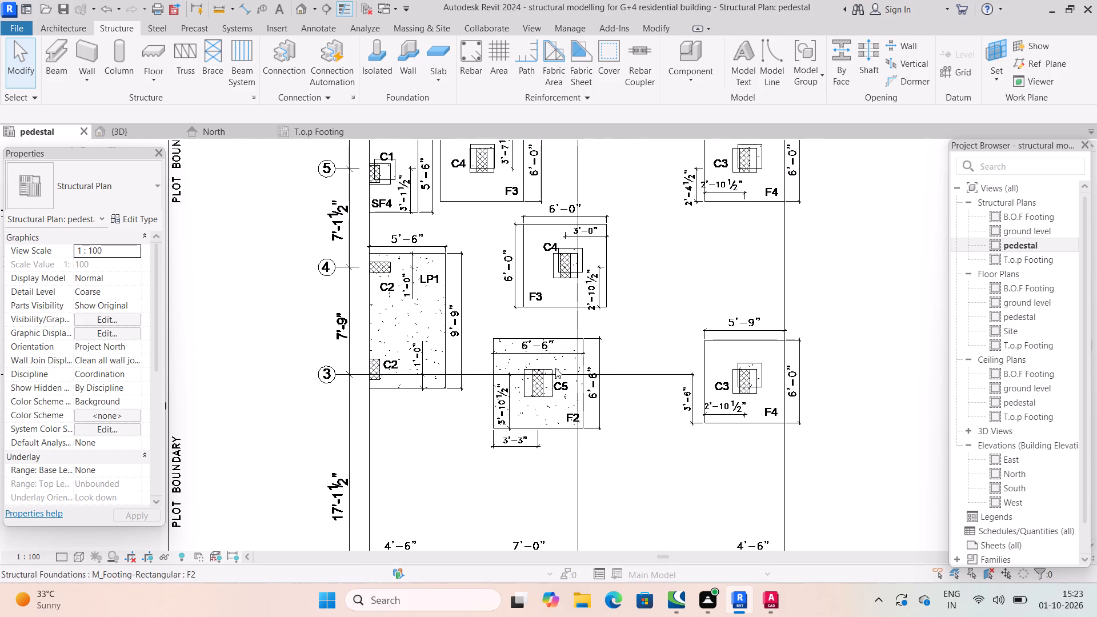
scroll(583, 380, "up", 3)
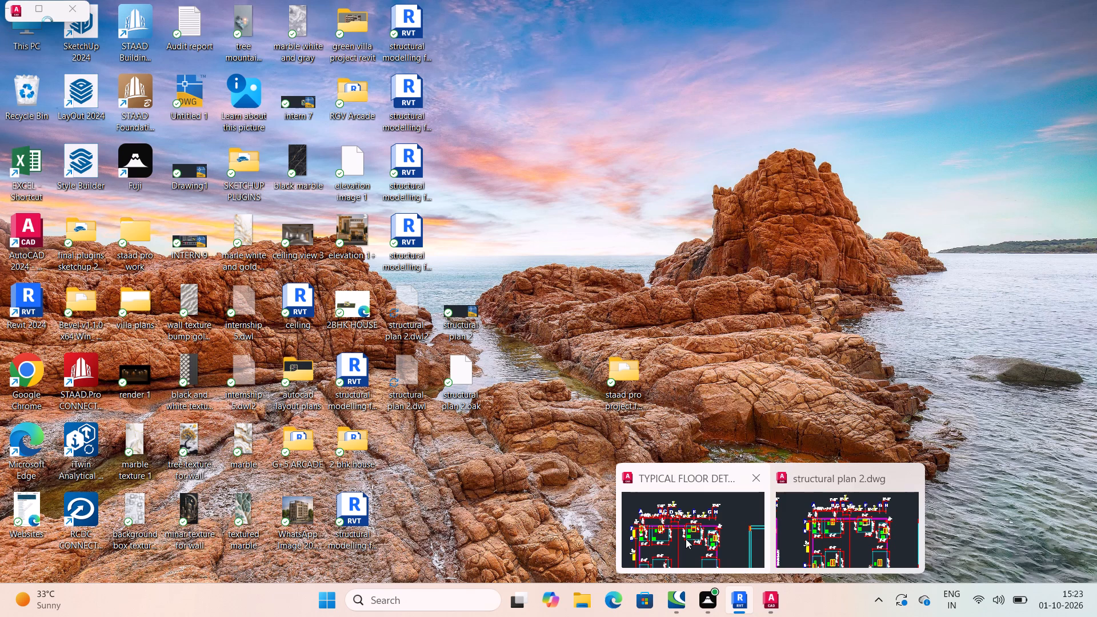
Check the scheduled pedestal X and Y sizes for footing F2 in the AutoCAD TYPICAL FLOOR DETAILS footing schedule.
left_click(691, 523)
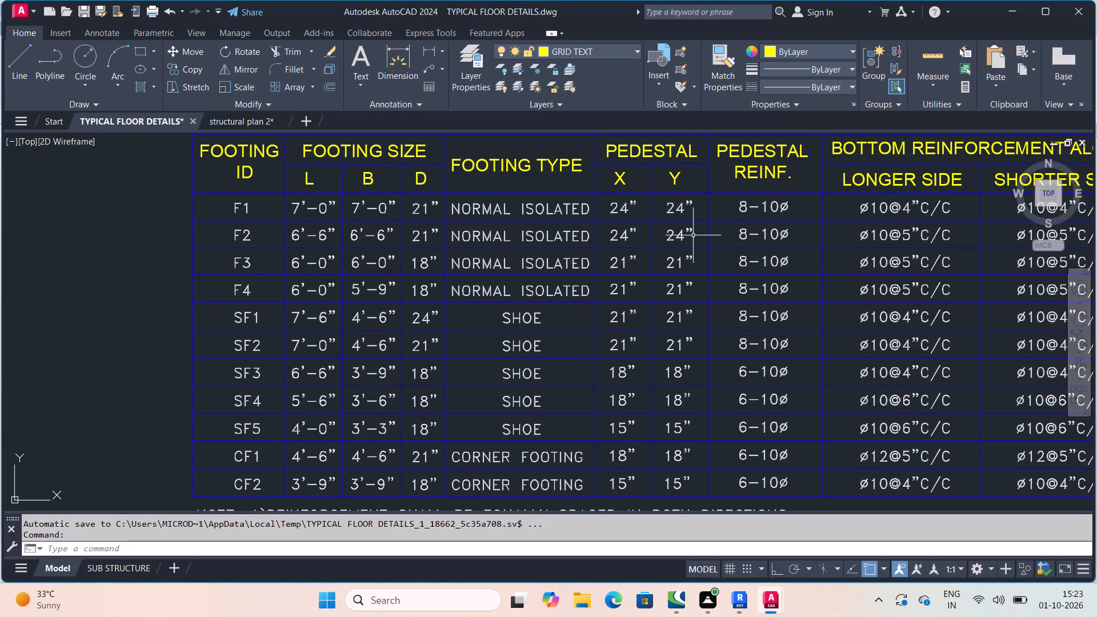
In Revit, duplicate the 21" M_Concrete-Square-Column structural column type as 24".
left_click(743, 600)
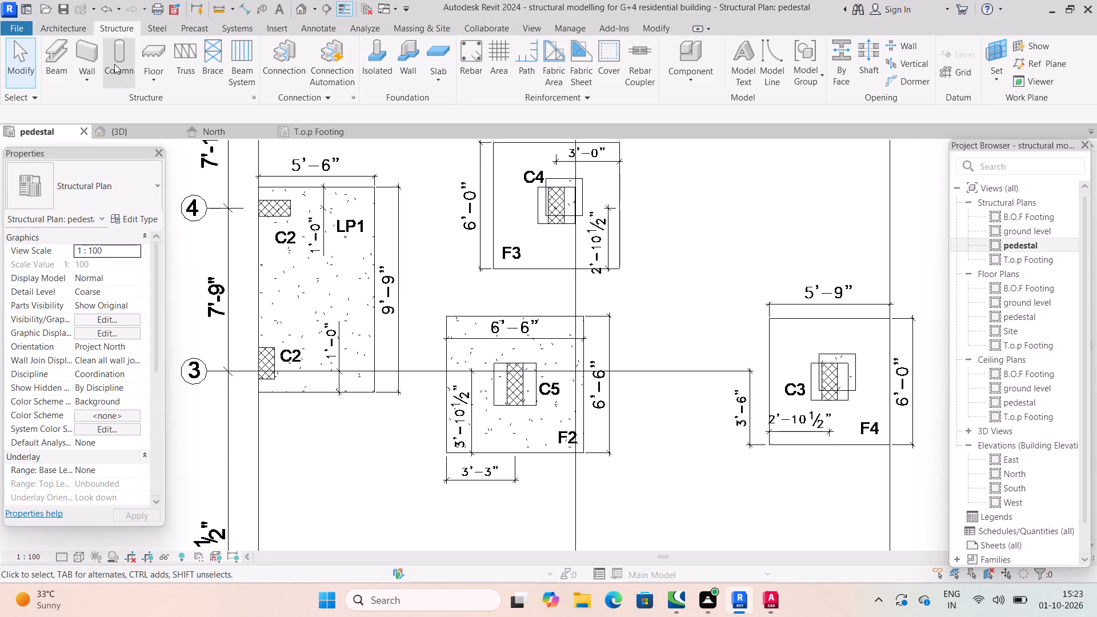
left_click(114, 64)
left_click(131, 187)
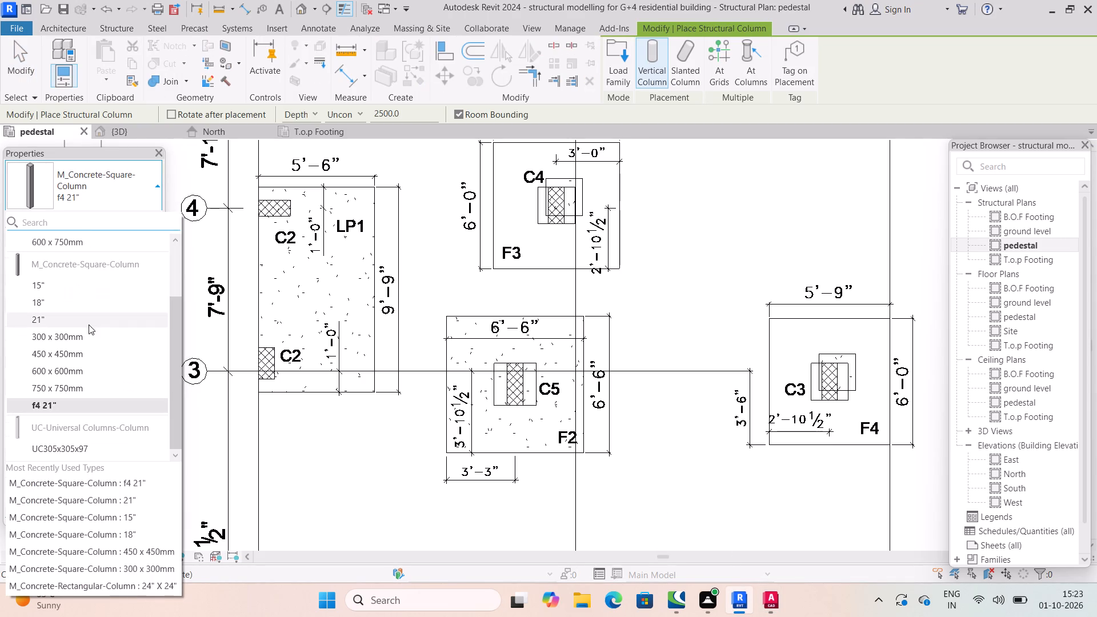
left_click(83, 318)
left_click(142, 218)
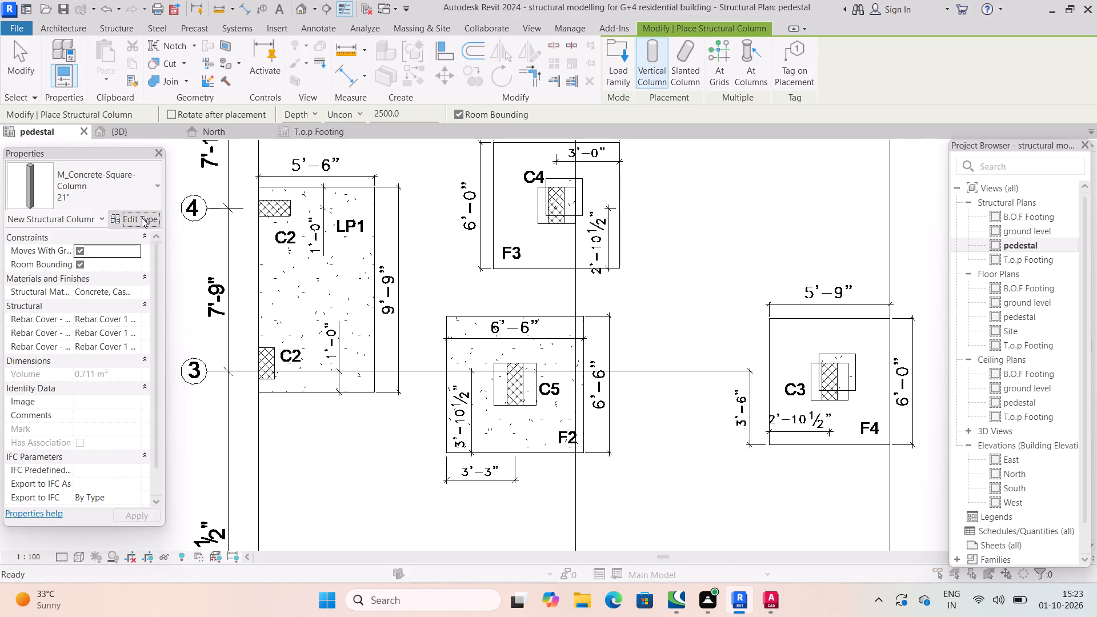
left_click(904, 180)
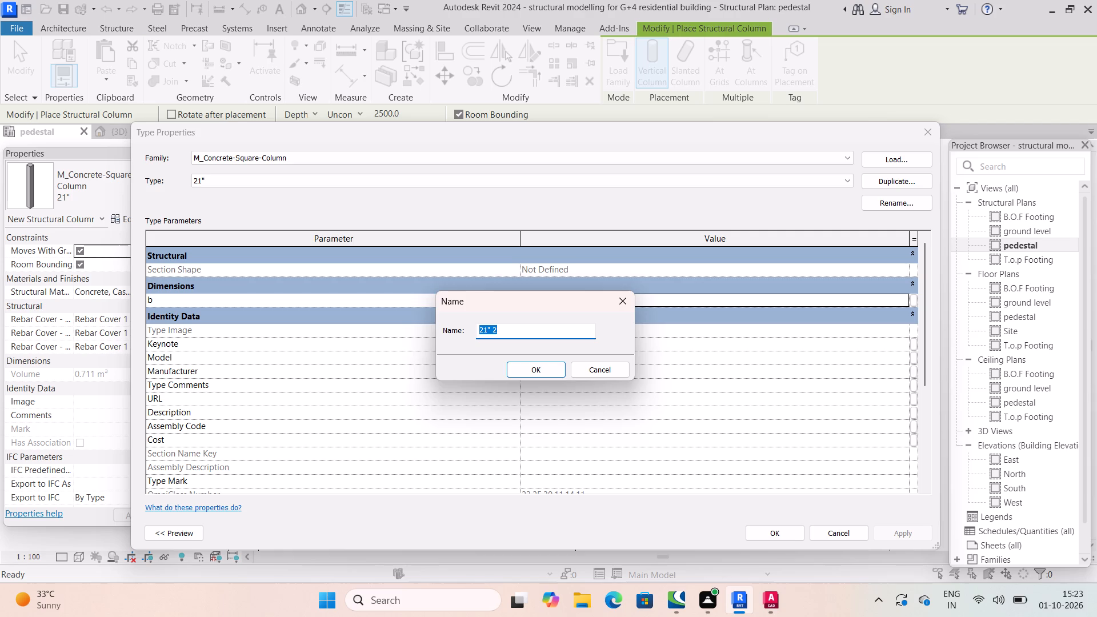
key("f")
key("2")
left_click_drag(514, 334, 422, 338)
type("24\"")
key("Return")
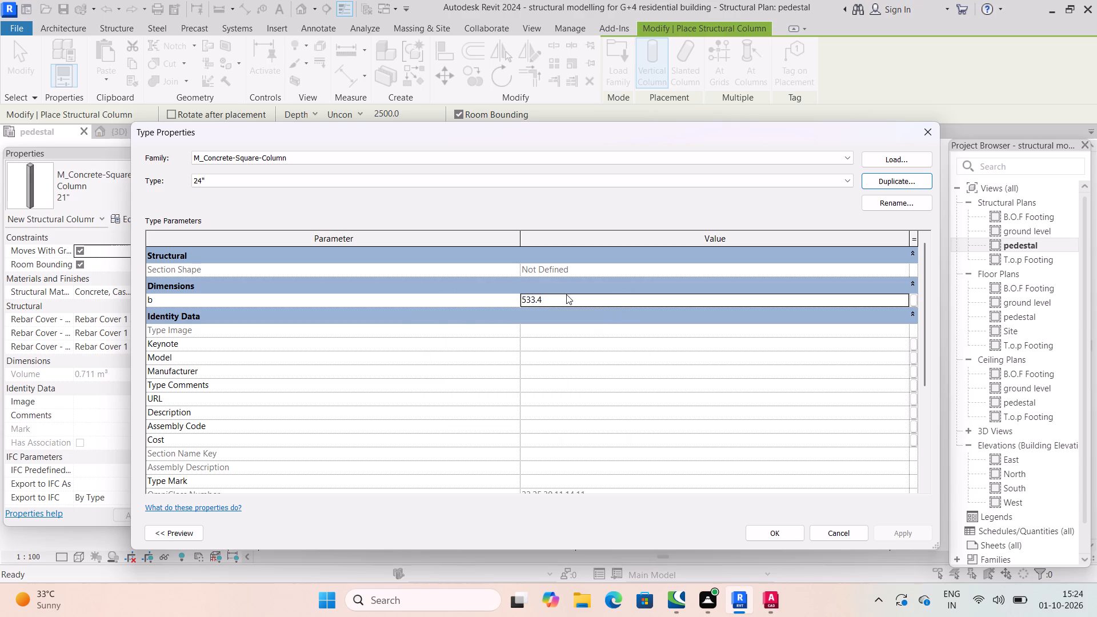
Set dimension b of the 24" M_Concrete-Square-Column type to 24" and apply it.
left_click(566, 294)
left_click(567, 302)
left_click(567, 303)
double_click(562, 303)
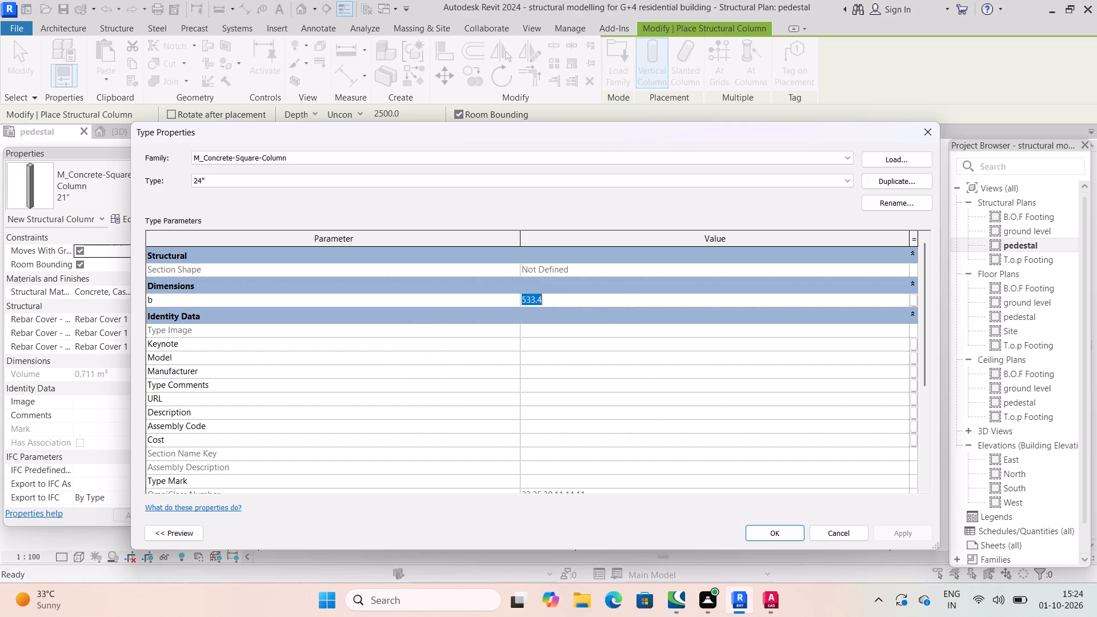
type("24\"")
key("Return")
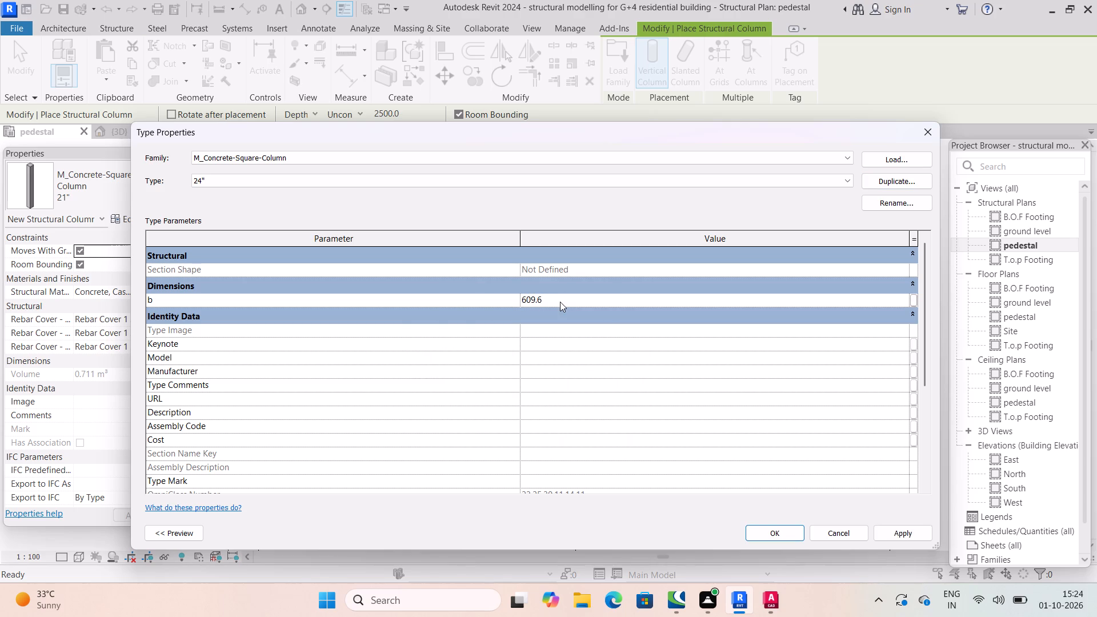
left_click(907, 530)
left_click(787, 531)
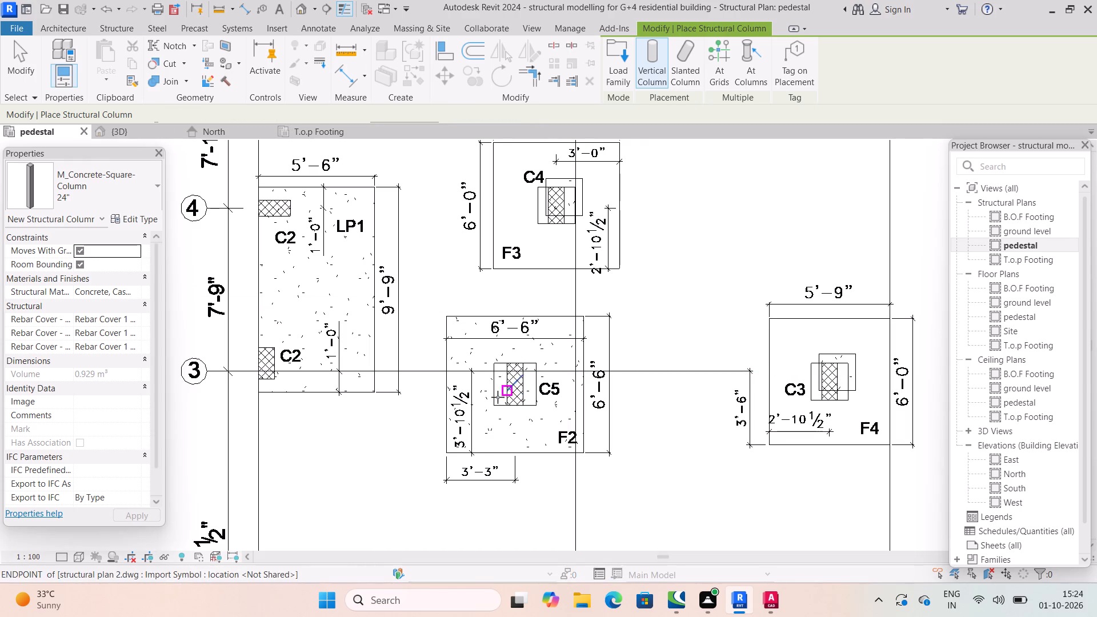
Place a 24" M_Concrete-Square-Column for C5 on the F2 footing near grid 3.
scroll(511, 394, "up", 2)
left_click(518, 384)
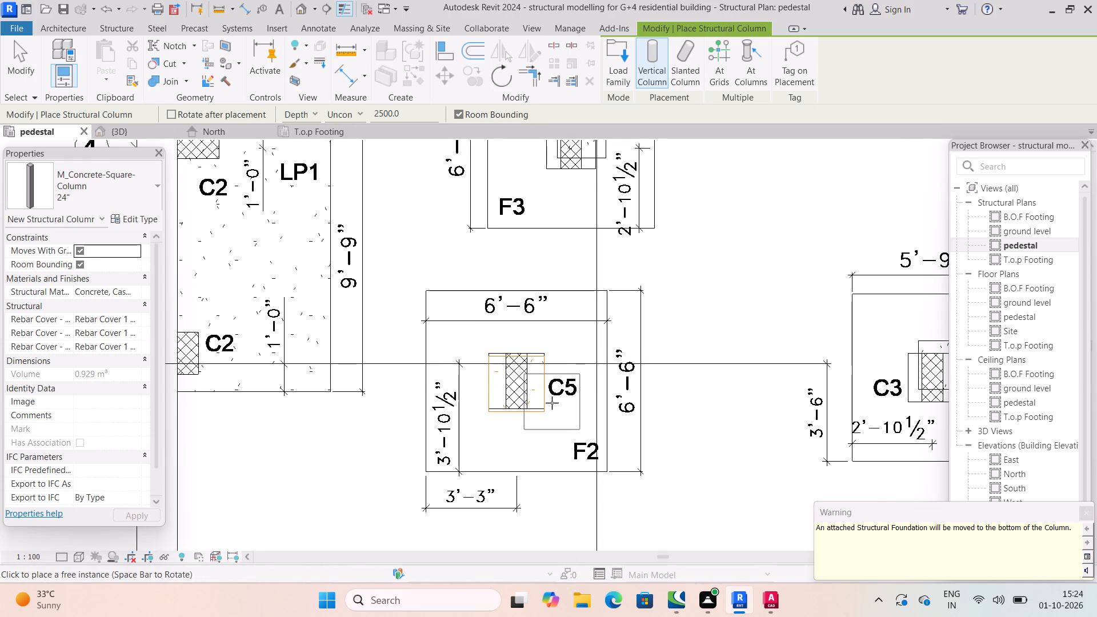
Examine the footing marks and pedestals still missing on the pedestal plan between grids 7 and 1, ending column placement.
middle_click_drag(551, 406, 634, 267)
scroll(551, 406, "down", 4)
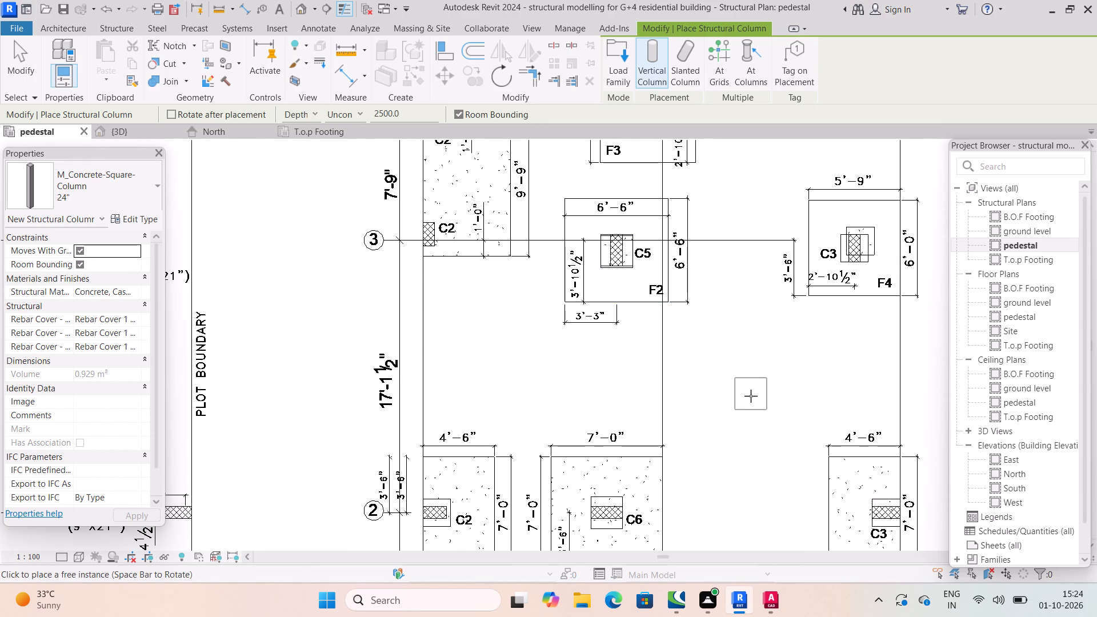
middle_click_drag(782, 367, 716, 263)
scroll(716, 263, "down", 1)
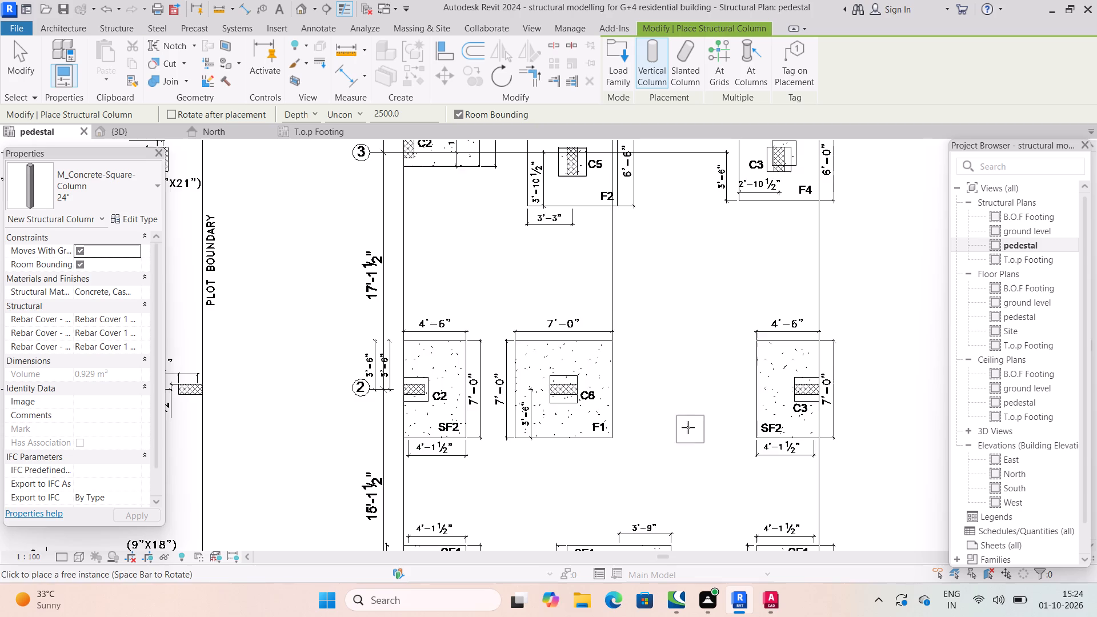
middle_click_drag(688, 427, 686, 321)
scroll(796, 291, "up", 3)
middle_click_drag(686, 388, 685, 387)
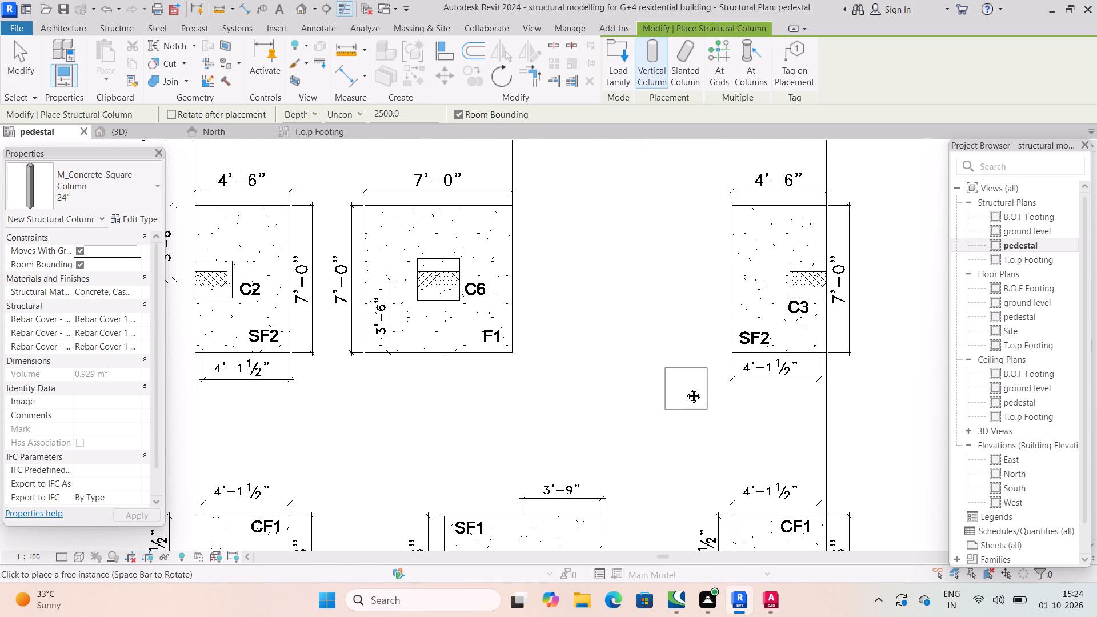
middle_click_drag(685, 387, 710, 279)
middle_click_drag(600, 443, 643, 312)
scroll(632, 342, "down", 1)
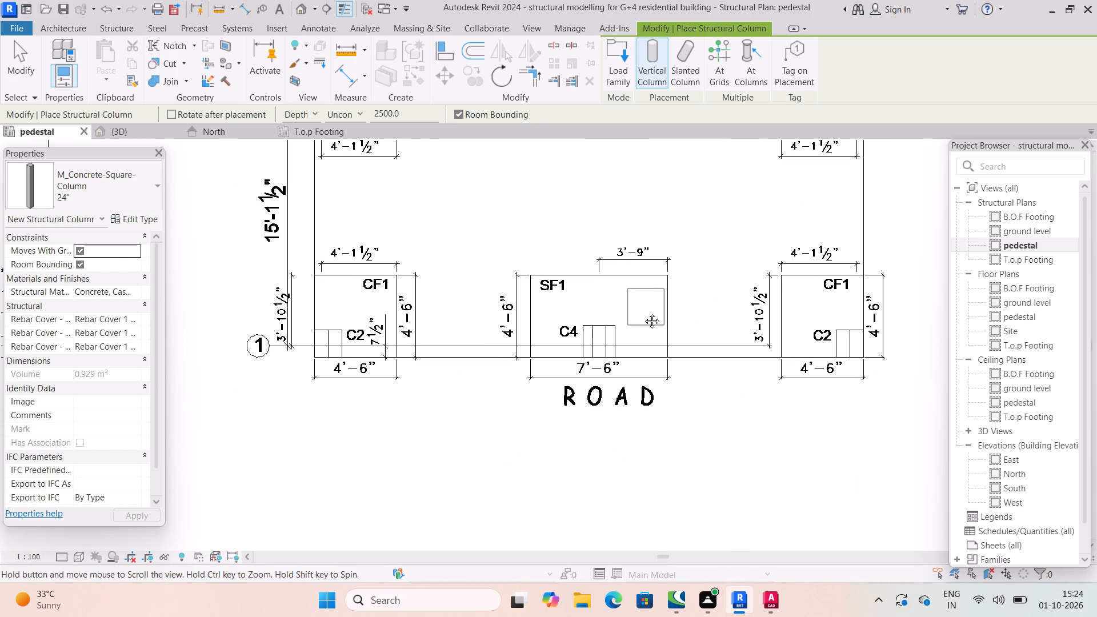
middle_click_drag(643, 312, 627, 410)
scroll(643, 324, "down", 1)
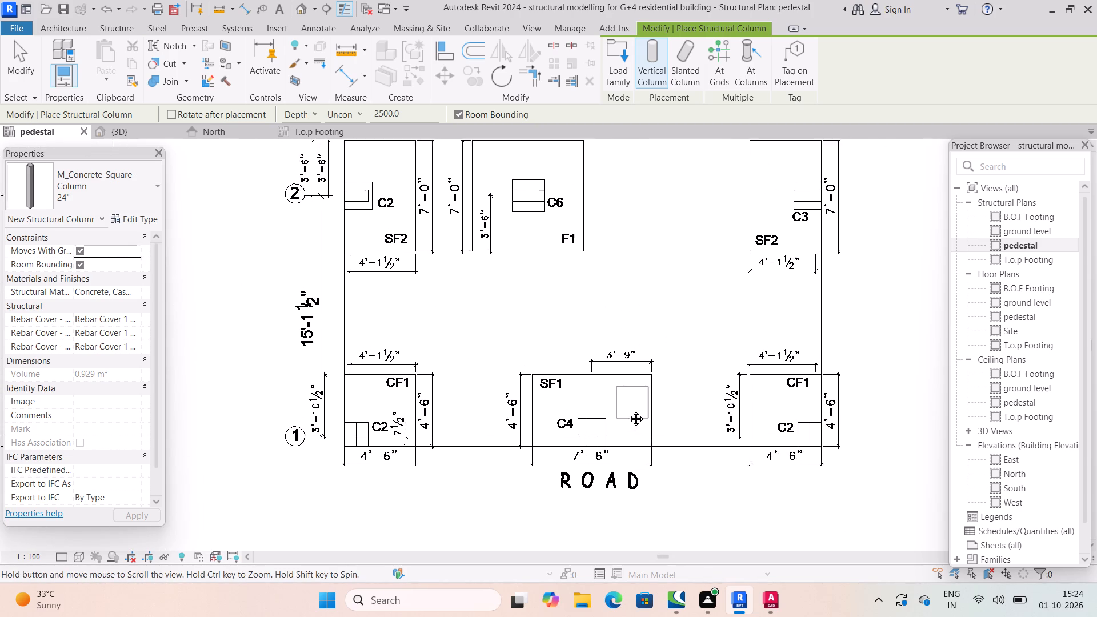
middle_click_drag(627, 410, 610, 441)
middle_click_drag(638, 275, 642, 464)
scroll(649, 362, "down", 1)
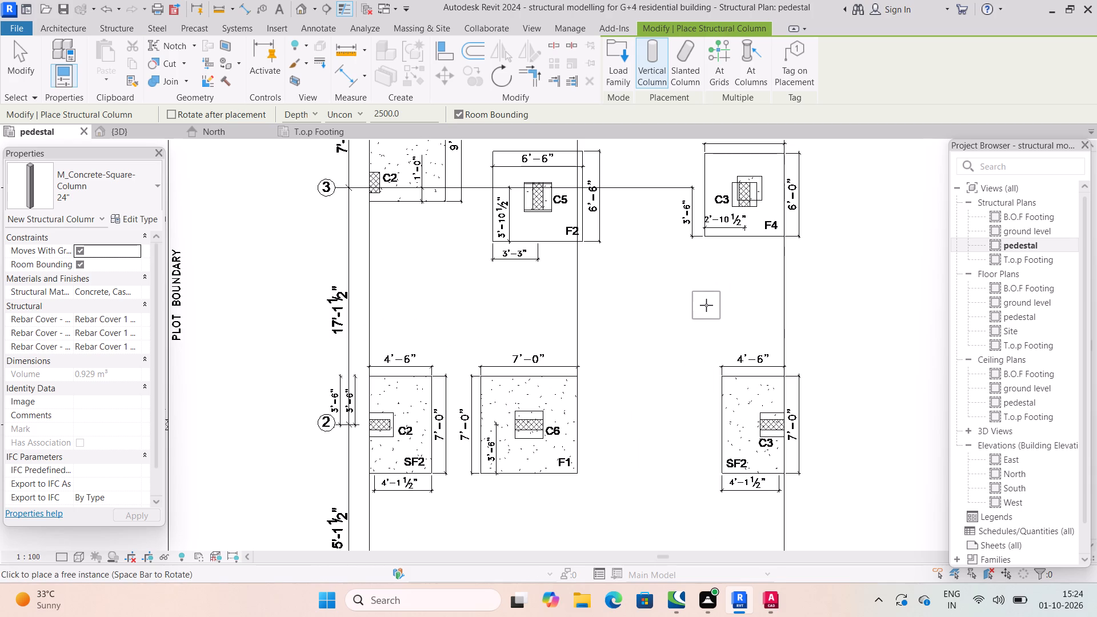
middle_click_drag(706, 315, 702, 425)
scroll(706, 371, "down", 1)
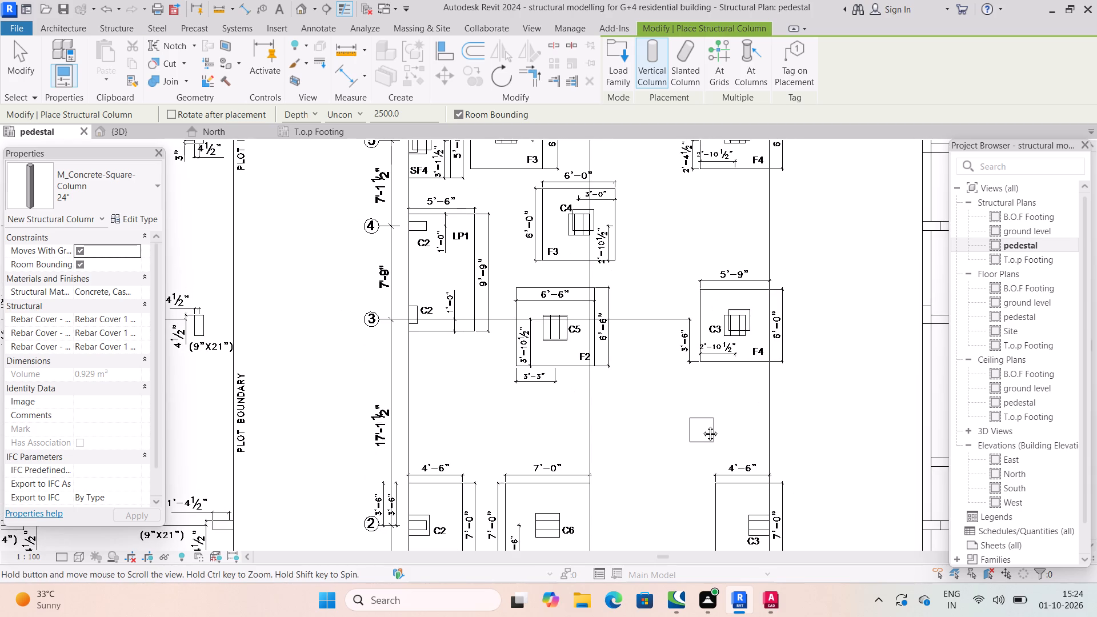
middle_click_drag(702, 425, 735, 269)
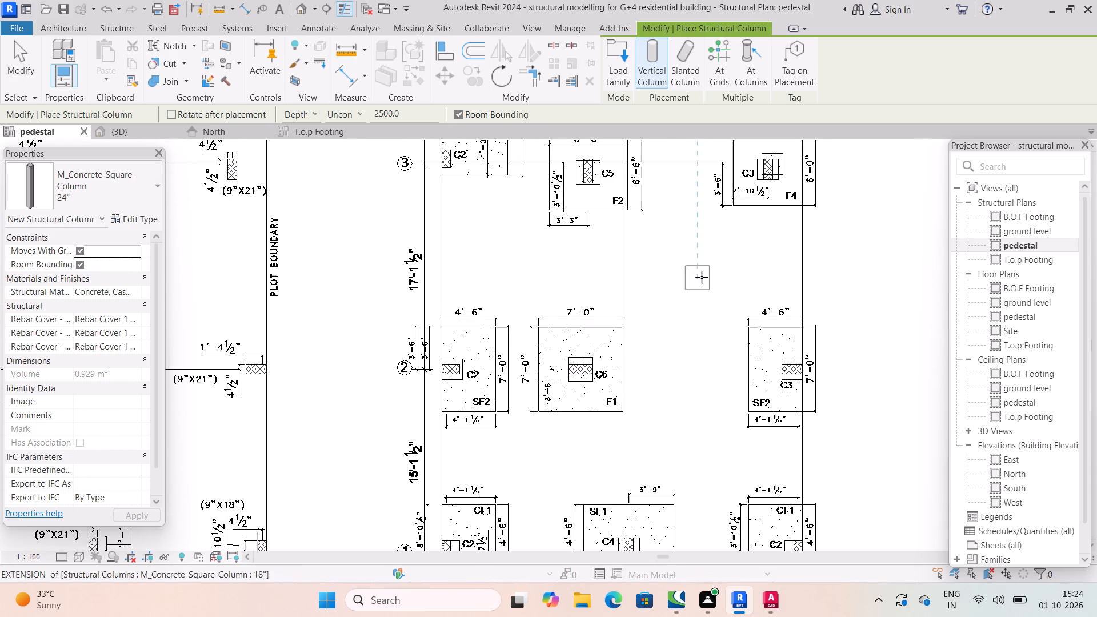
middle_click_drag(700, 274, 699, 330)
scroll(700, 274, "down", 2)
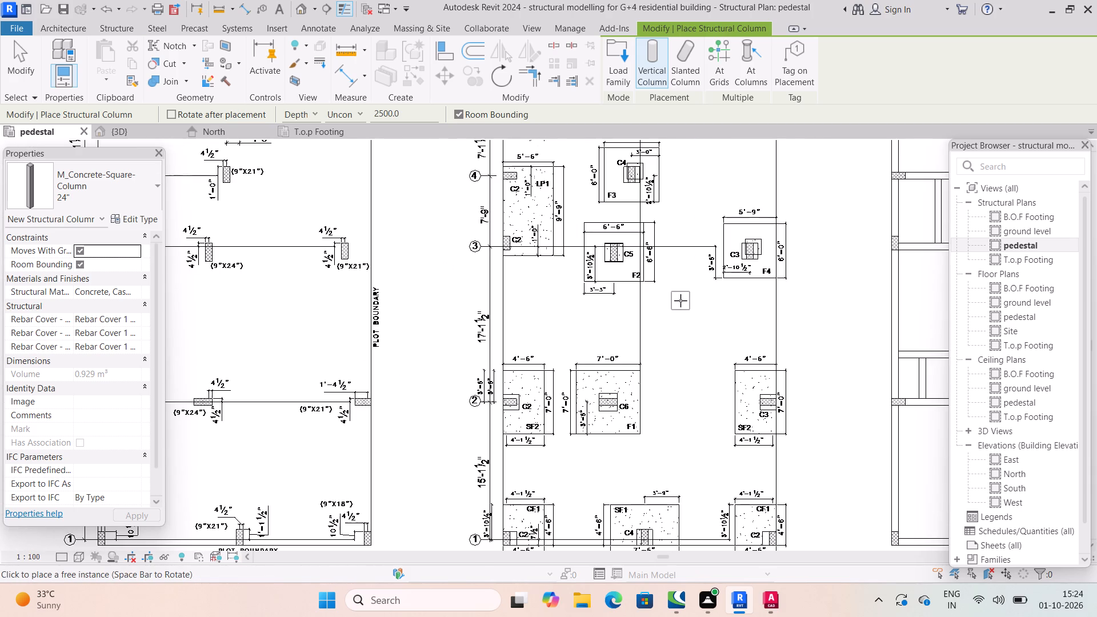
key("Escape")
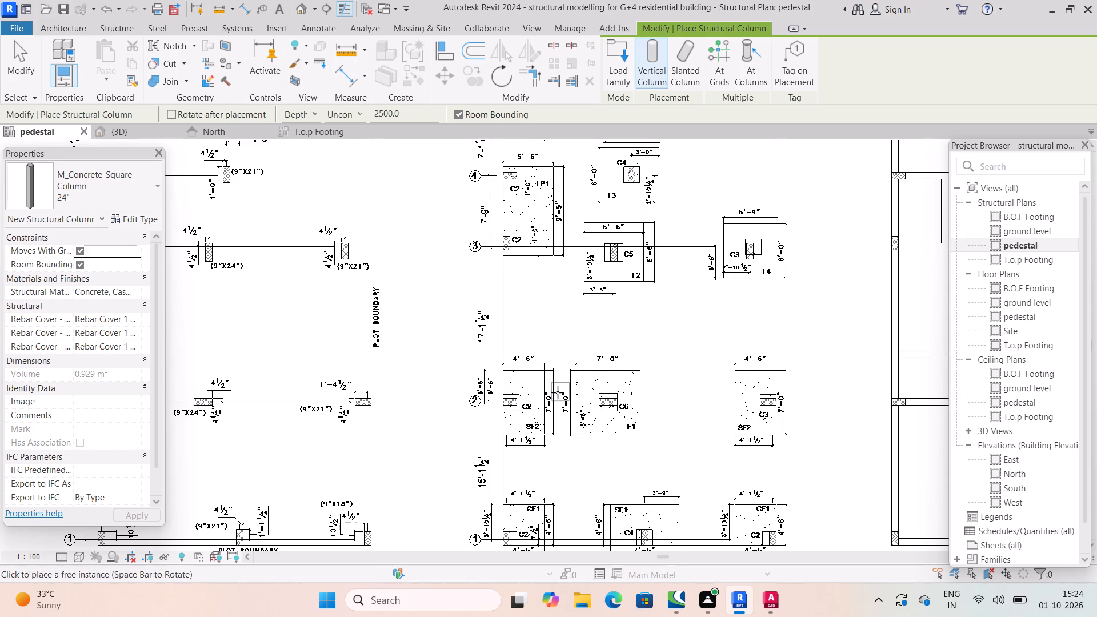
scroll(544, 398, "up", 3)
key("Escape")
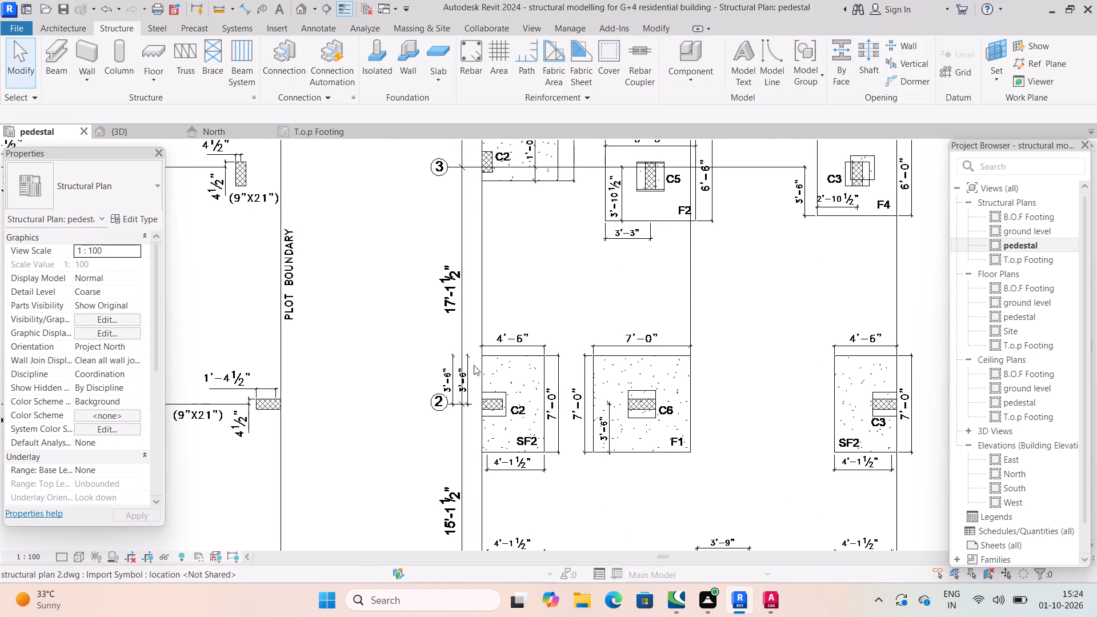
middle_click_drag(744, 185, 734, 377)
scroll(734, 376, "down", 1)
middle_click_drag(784, 235, 758, 378)
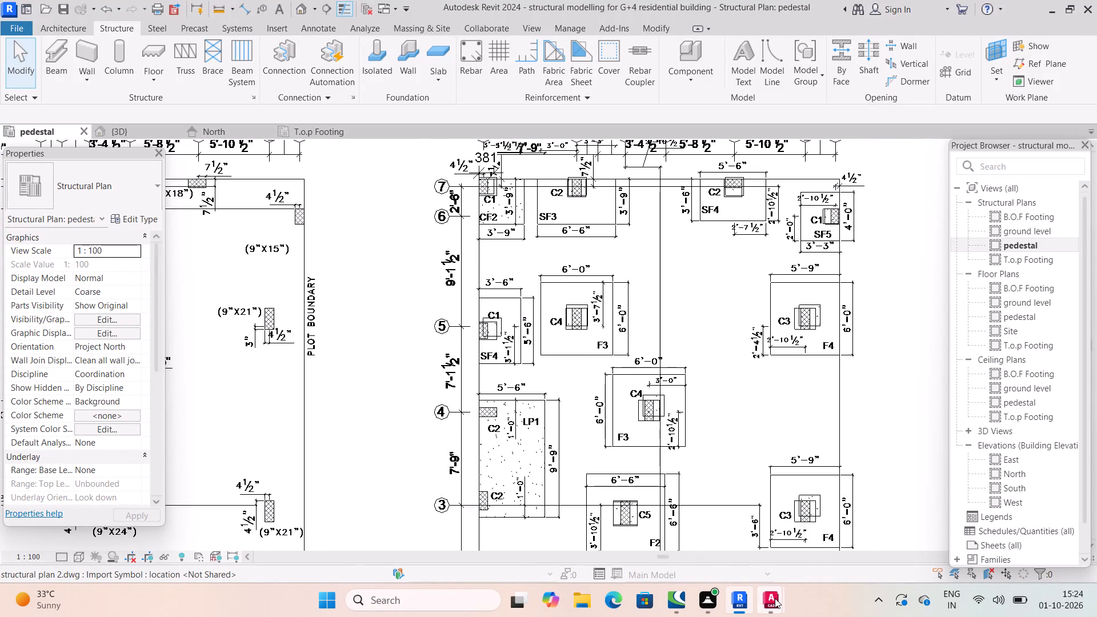
Check the scheduled pedestal X and Y sizes for footing SF2 in the AutoCAD TYPICAL FLOOR DETAILS footing schedule.
left_click(753, 527)
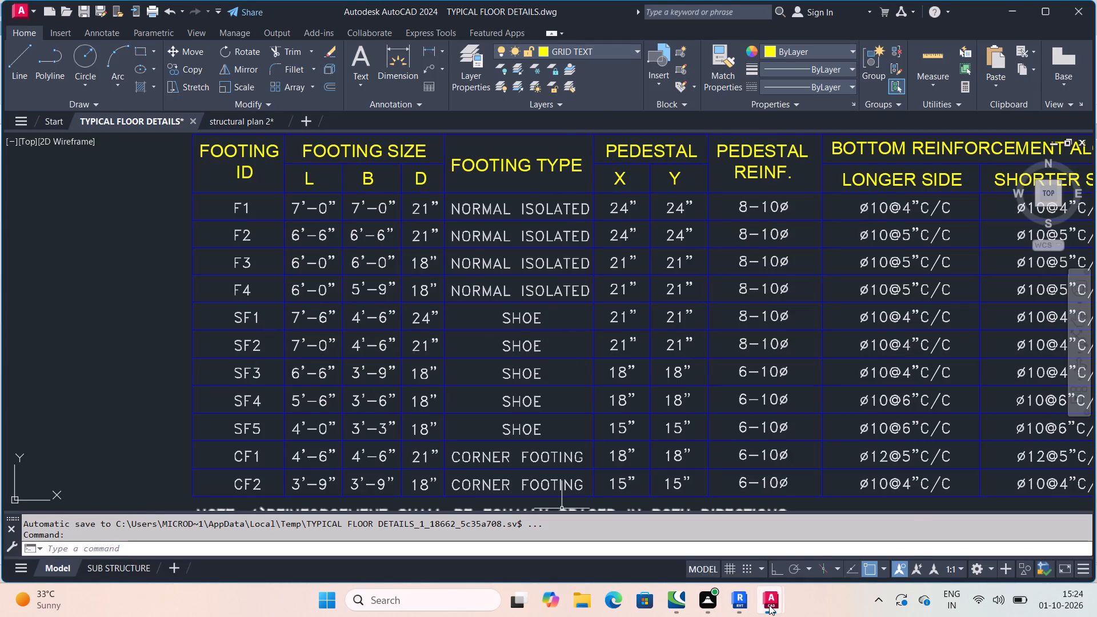
In Revit, duplicate the 21" M_Concrete-Square-Column structural column type as sf2 21" with dimension b set to 21".
left_click(741, 600)
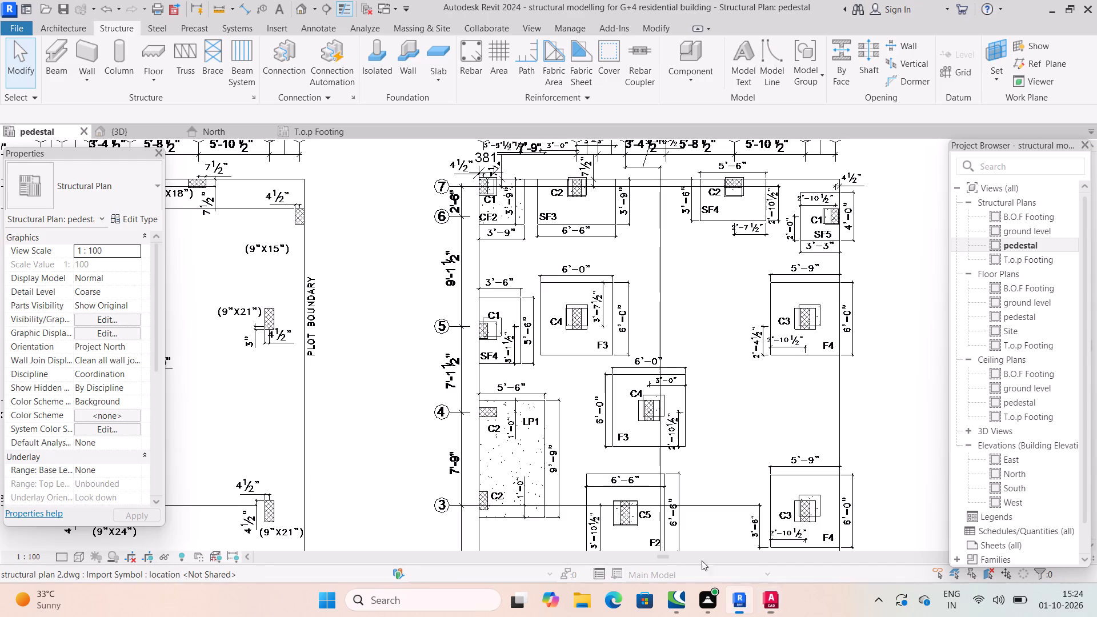
left_click(123, 50)
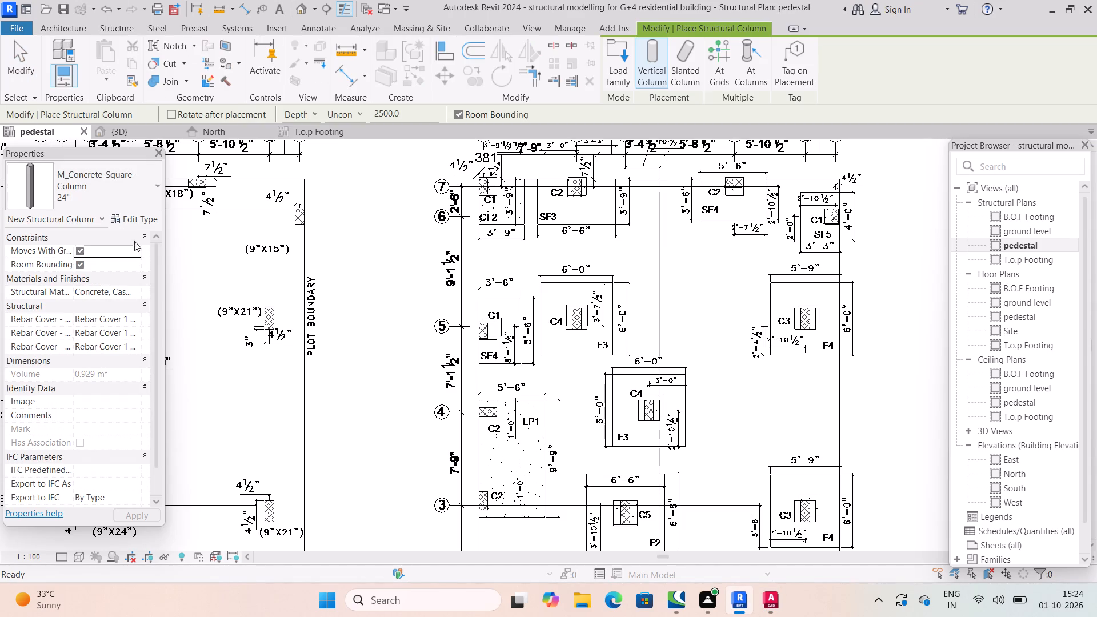
left_click(139, 192)
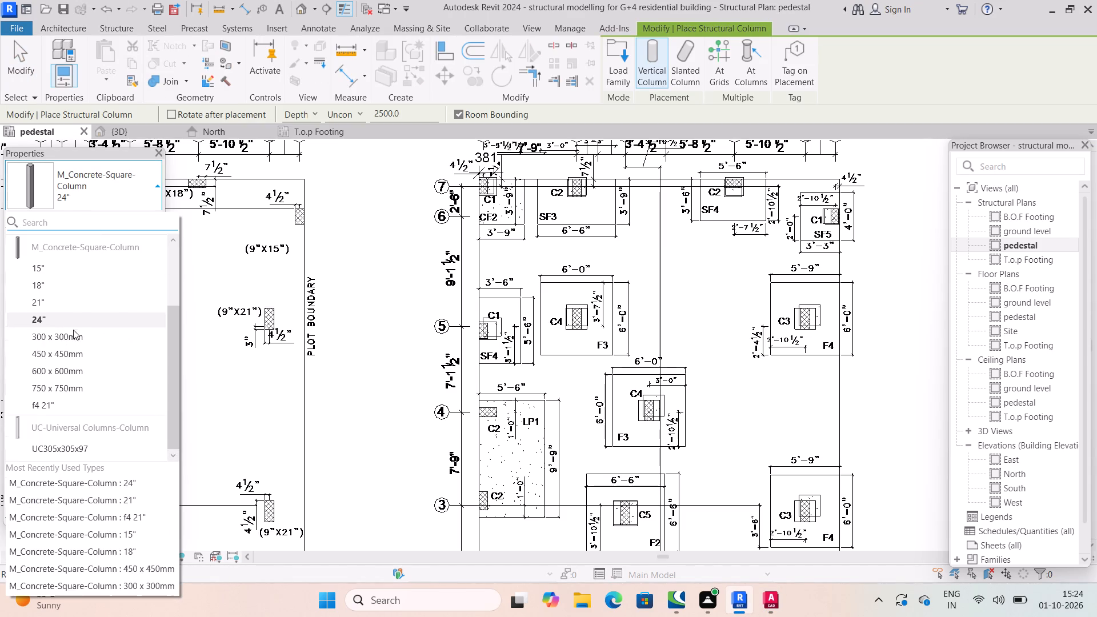
left_click(70, 302)
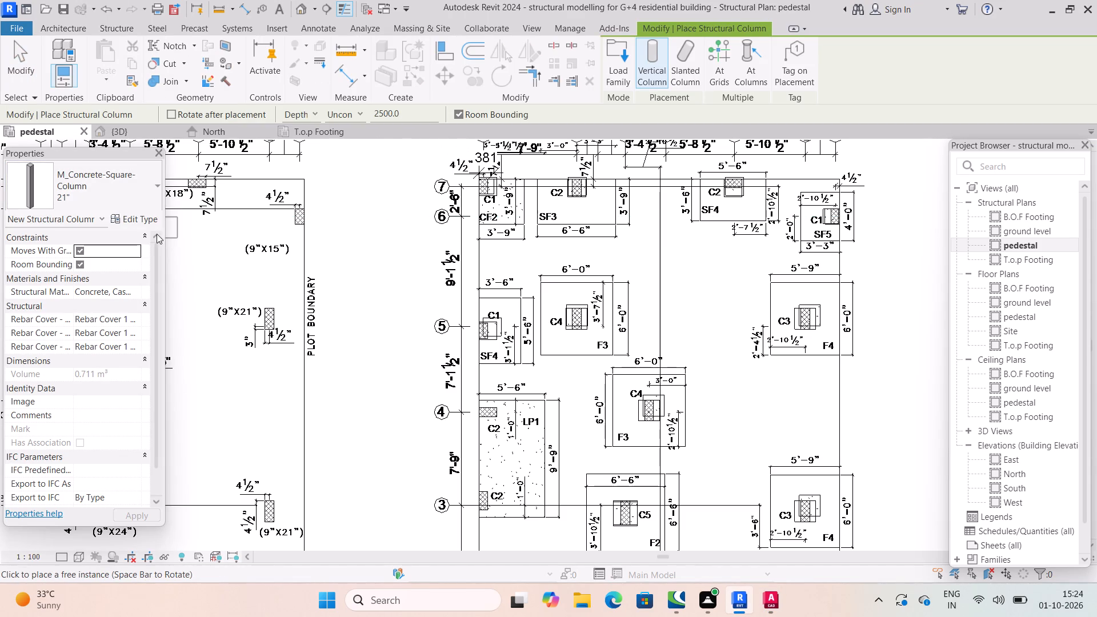
left_click(147, 220)
left_click(896, 180)
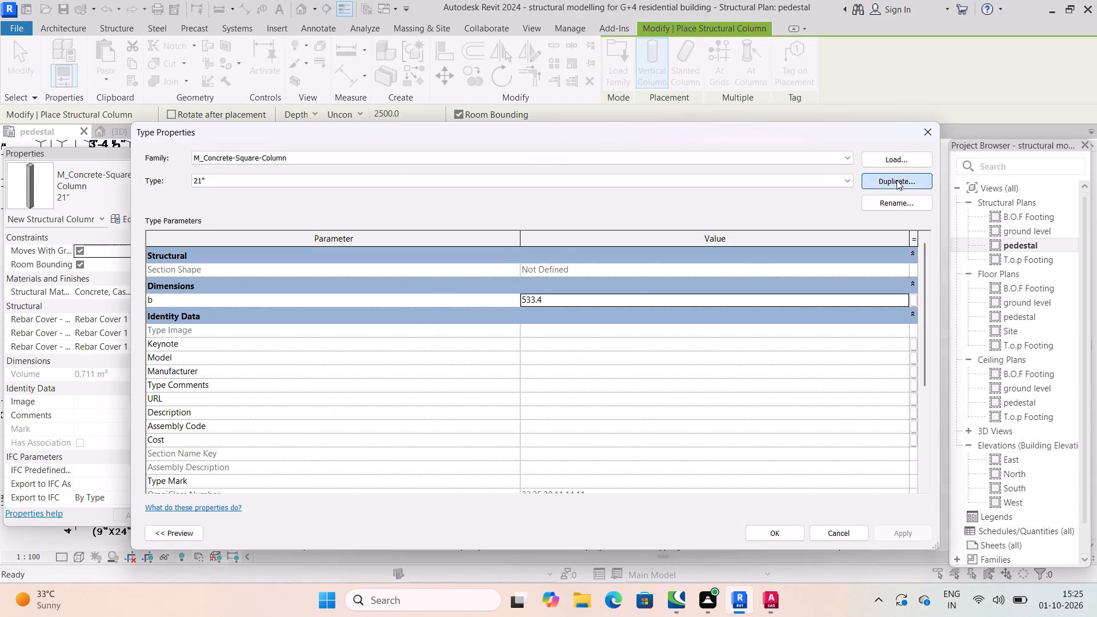
type("sf2")
key("space")
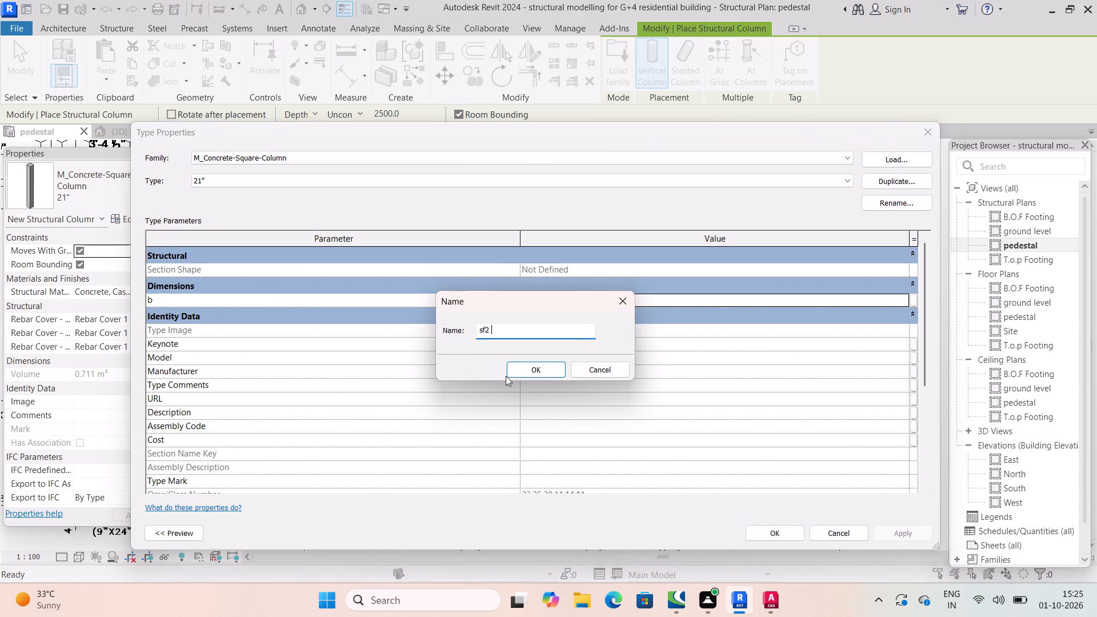
type("21\"")
key("Return")
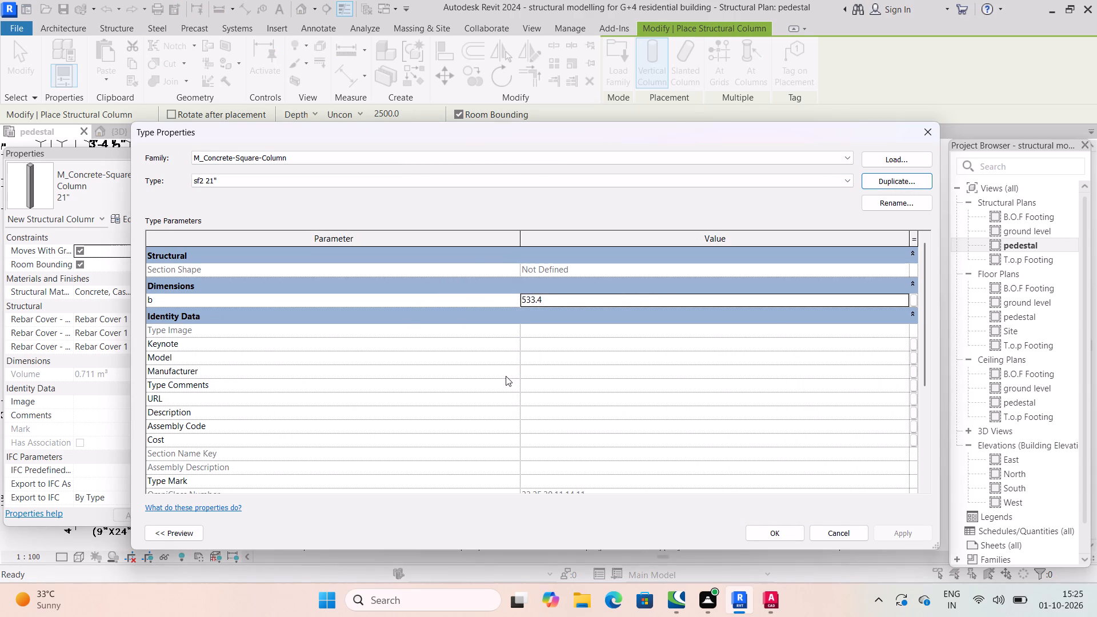
left_click(561, 298)
type("21\"")
key("Return")
scroll(579, 316, "down", 1)
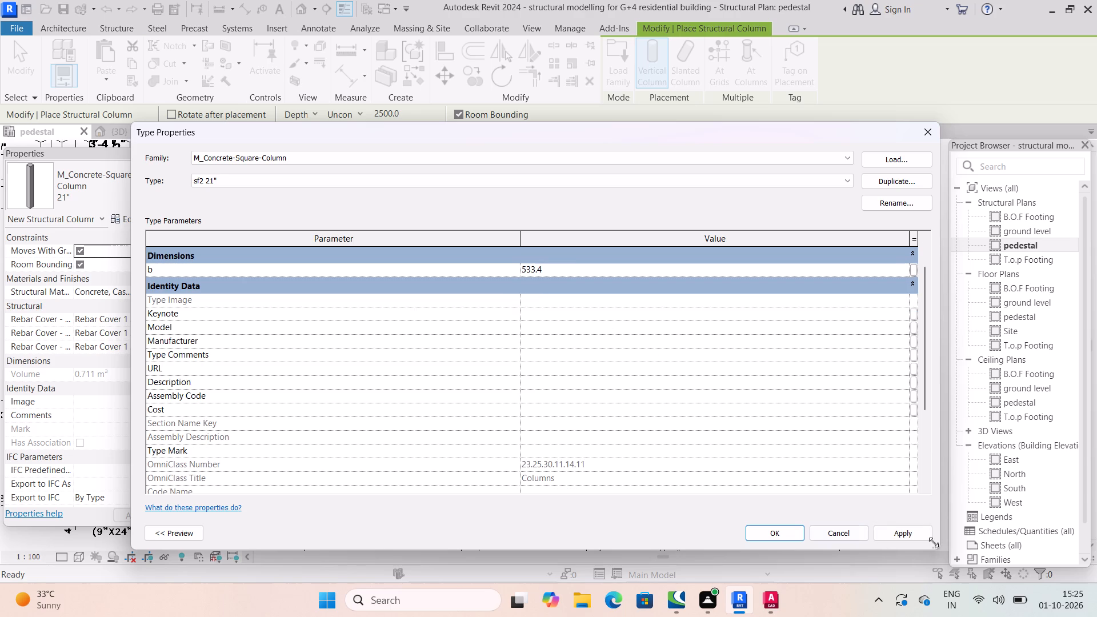
left_click(927, 538)
left_click(787, 529)
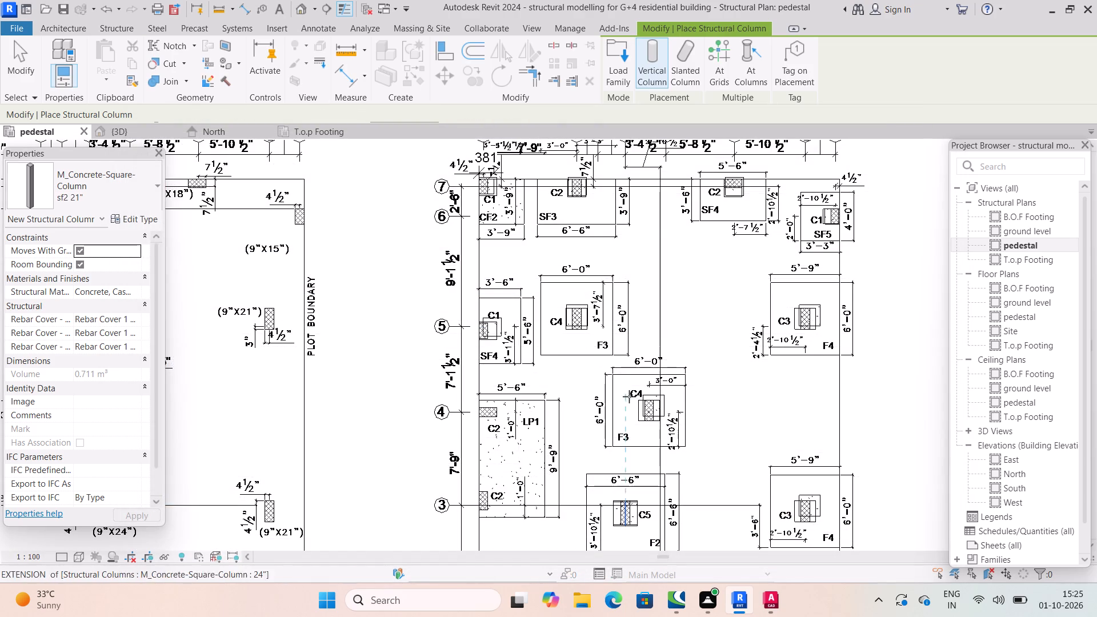
Place an sf2 21" M_Concrete-Square-Column for C2 on the SF2 footing at grid 2.
scroll(530, 433, "up", 2)
middle_click_drag(660, 453, 543, 284)
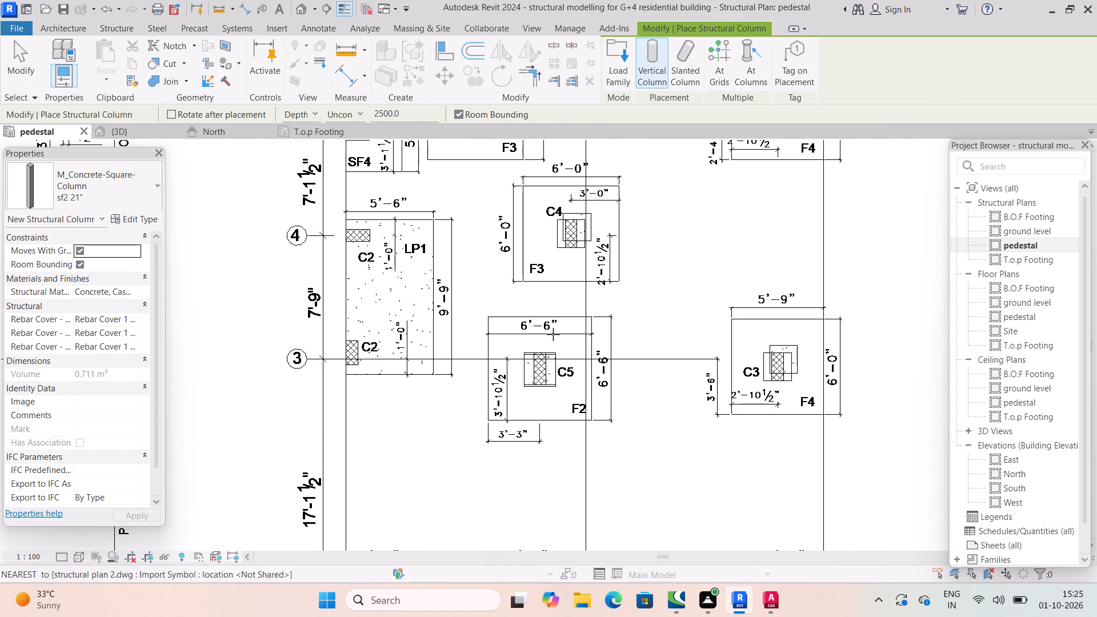
scroll(461, 339, "down", 2)
middle_click_drag(475, 314, 503, 295)
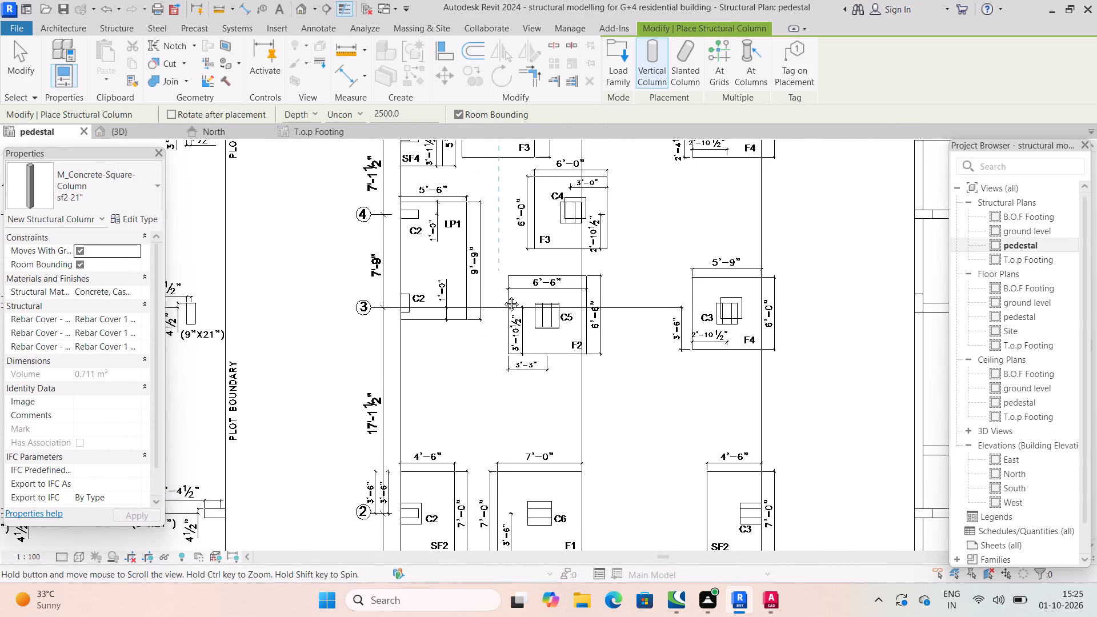
middle_click_drag(503, 295, 505, 303)
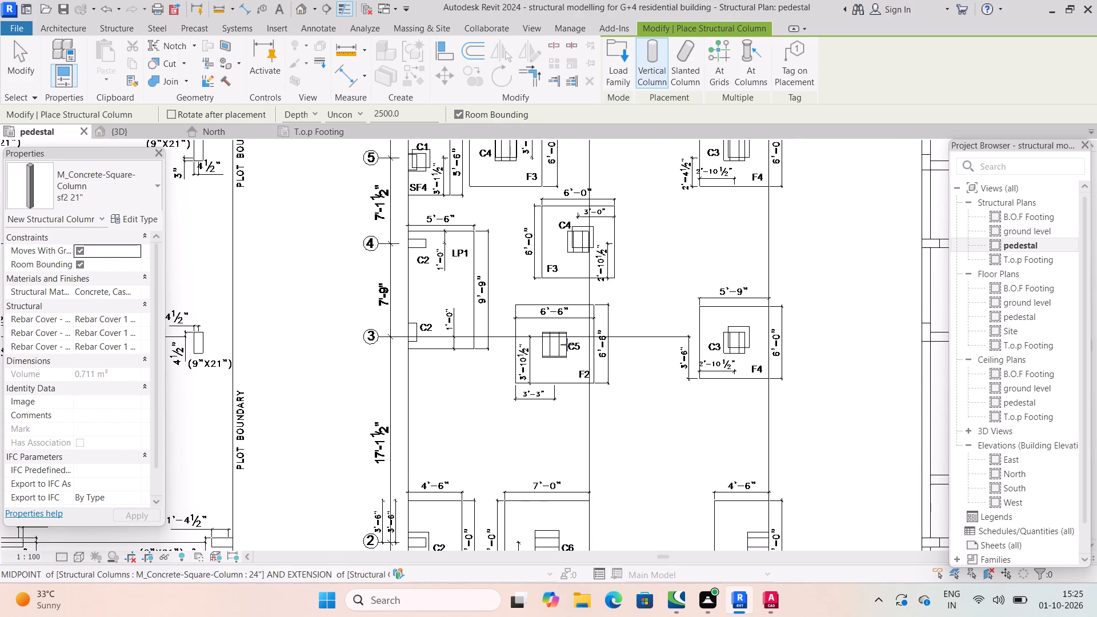
scroll(598, 377, "up", 3)
scroll(552, 354, "up", 3)
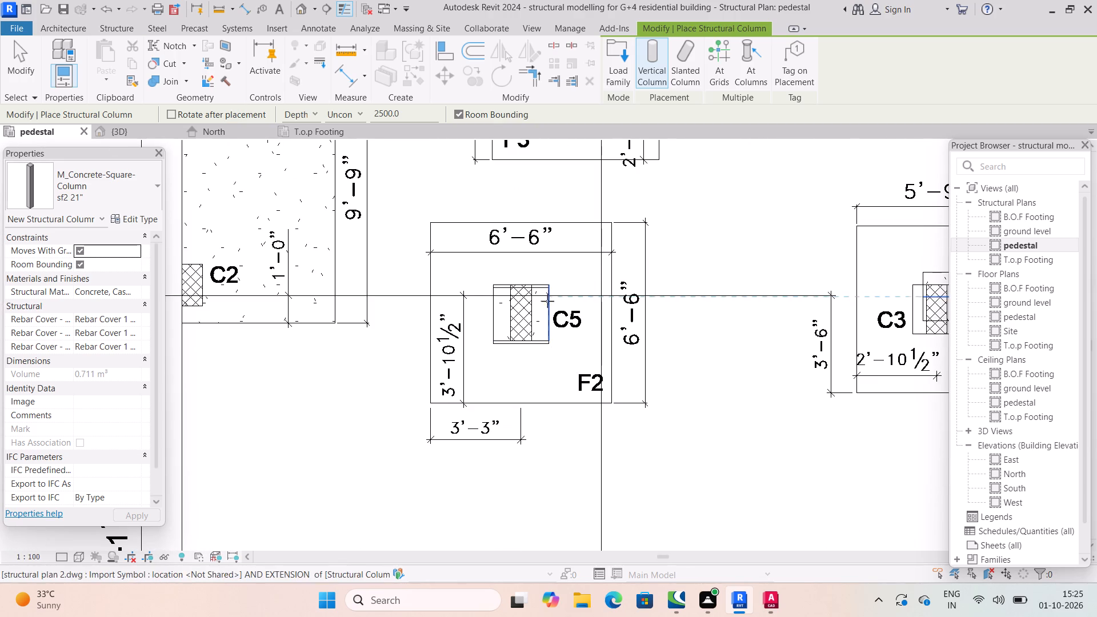
middle_click_drag(643, 401, 629, 151)
scroll(595, 204, "down", 2)
scroll(321, 413, "up", 3)
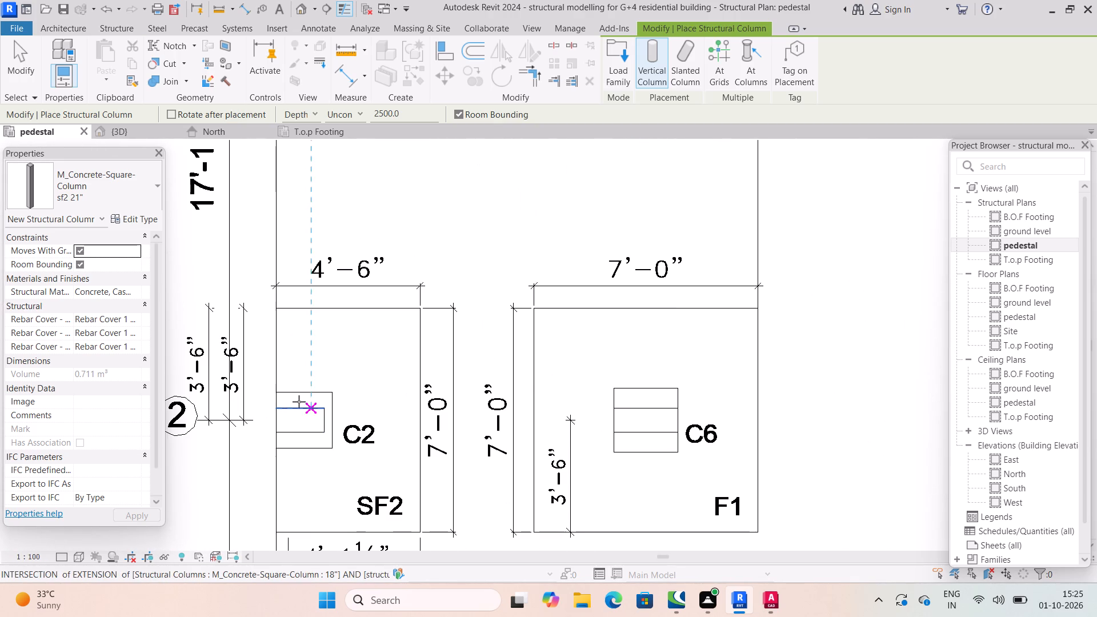
left_click(306, 416)
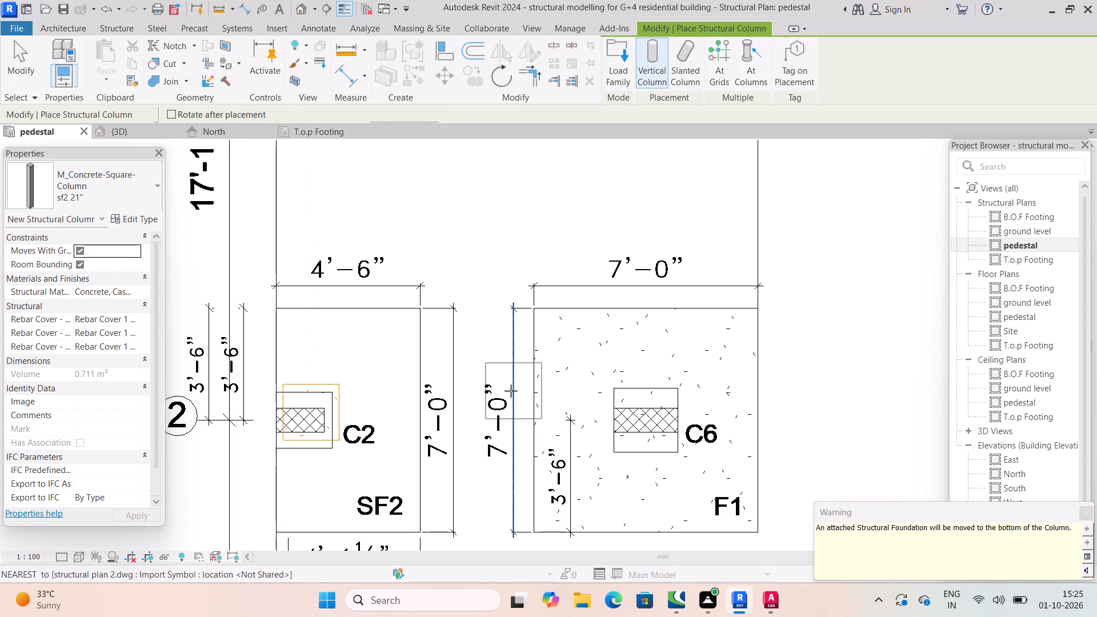
Place an sf2 21" M_Concrete-Square-Column for C3 on the other SF2 footing along grid 2.
middle_click_drag(555, 388, 214, 308)
scroll(551, 387, "down", 1)
scroll(214, 308, "down", 1)
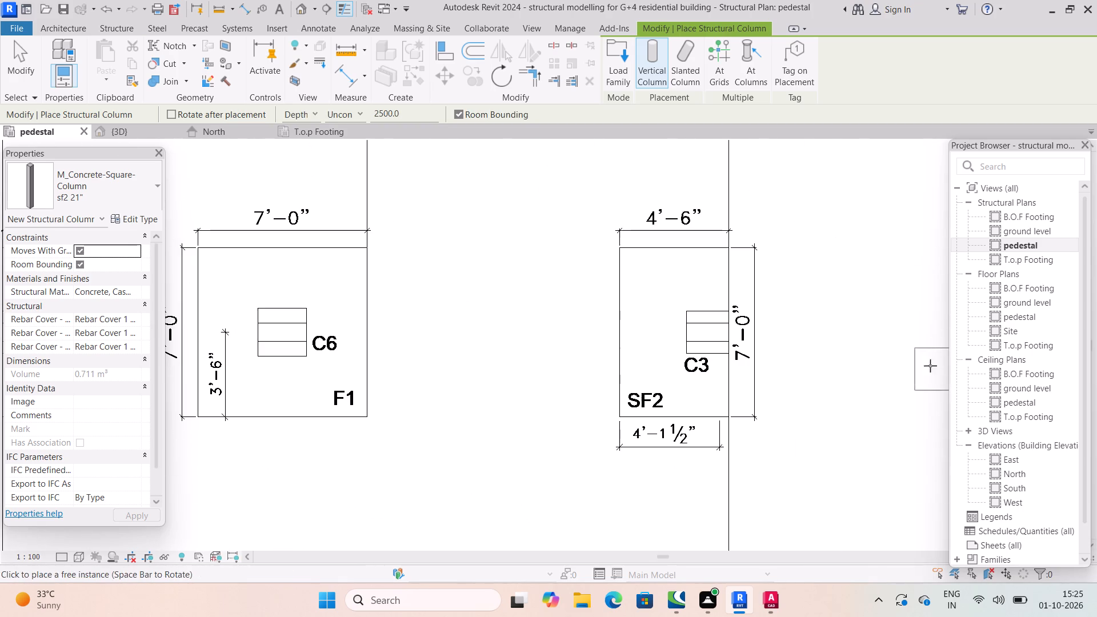
left_click(684, 315)
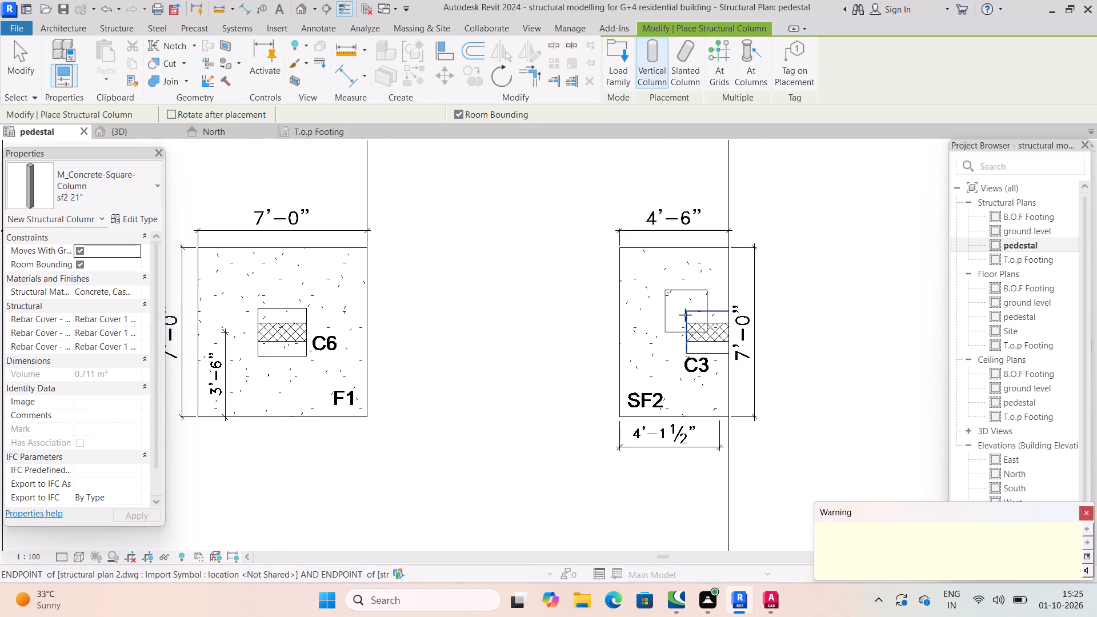
middle_click_drag(536, 354, 684, 370)
scroll(542, 355, "down", 1)
scroll(683, 369, "down", 1)
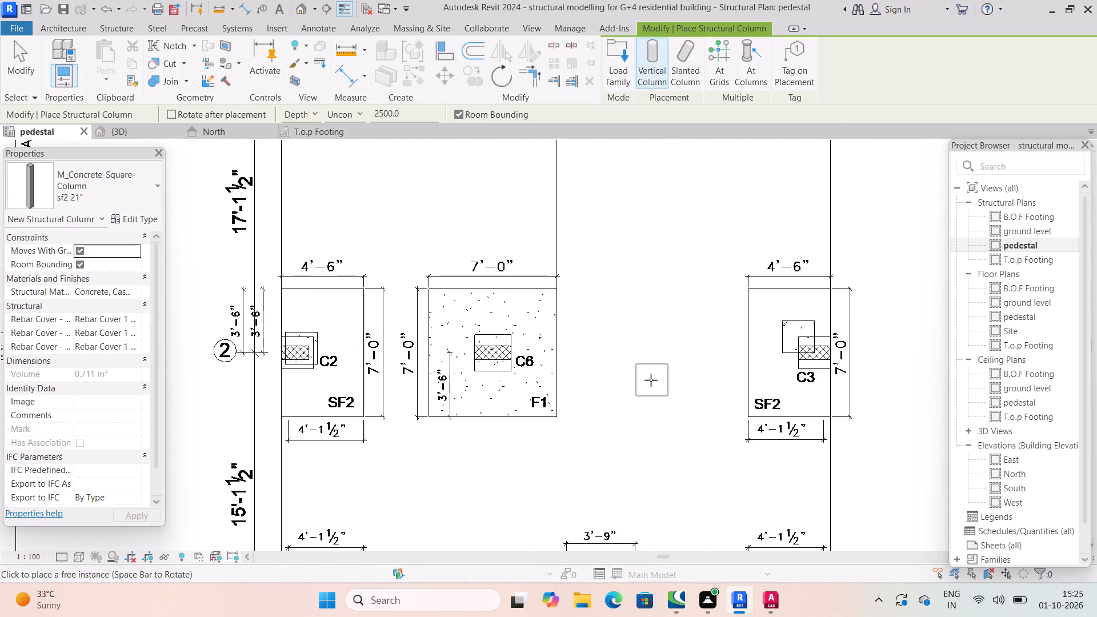
scroll(643, 380, "down", 4)
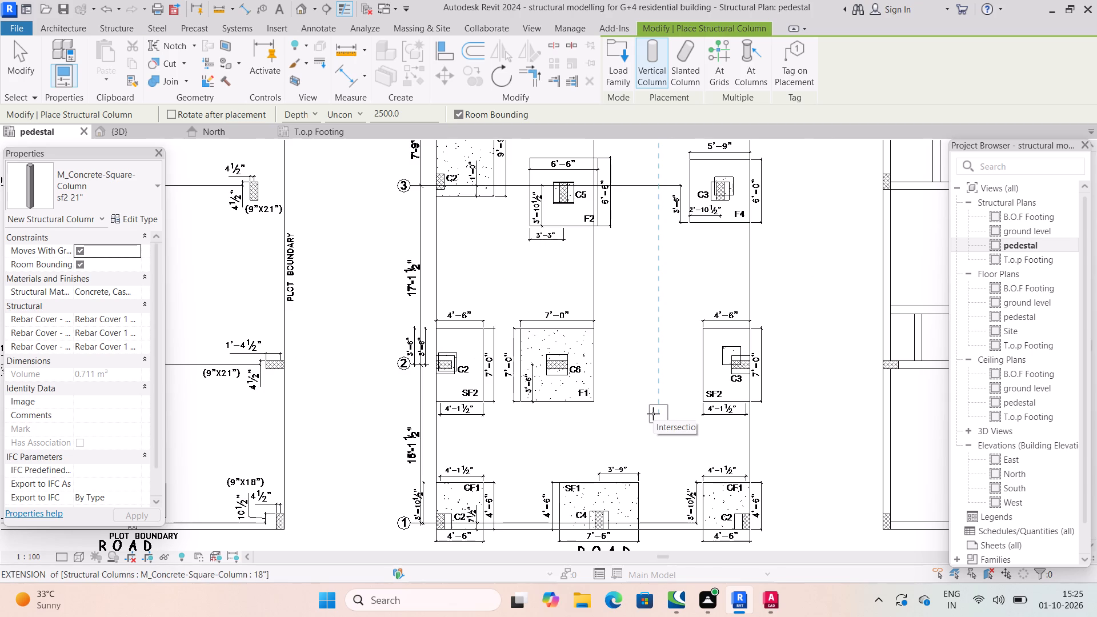
key("Escape")
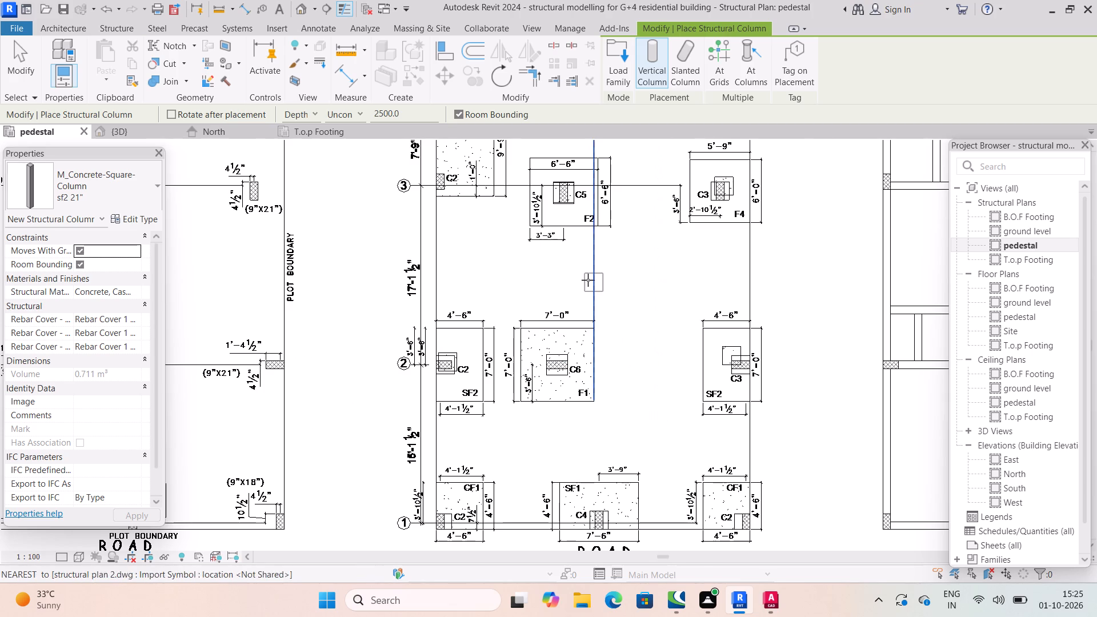
Nudge the 24" column for C5 on the F2 footing near grid 3 two increments to the right in plan.
middle_click_drag(588, 280, 602, 339)
scroll(587, 258, "up", 3)
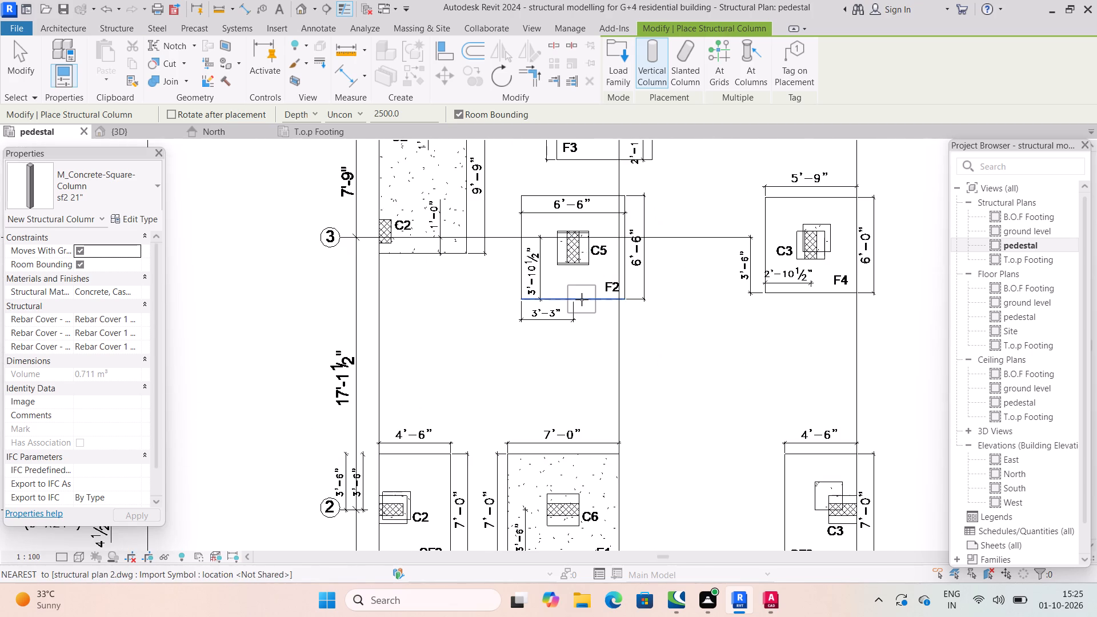
scroll(582, 300, "up", 2)
key("Escape")
left_click(589, 239)
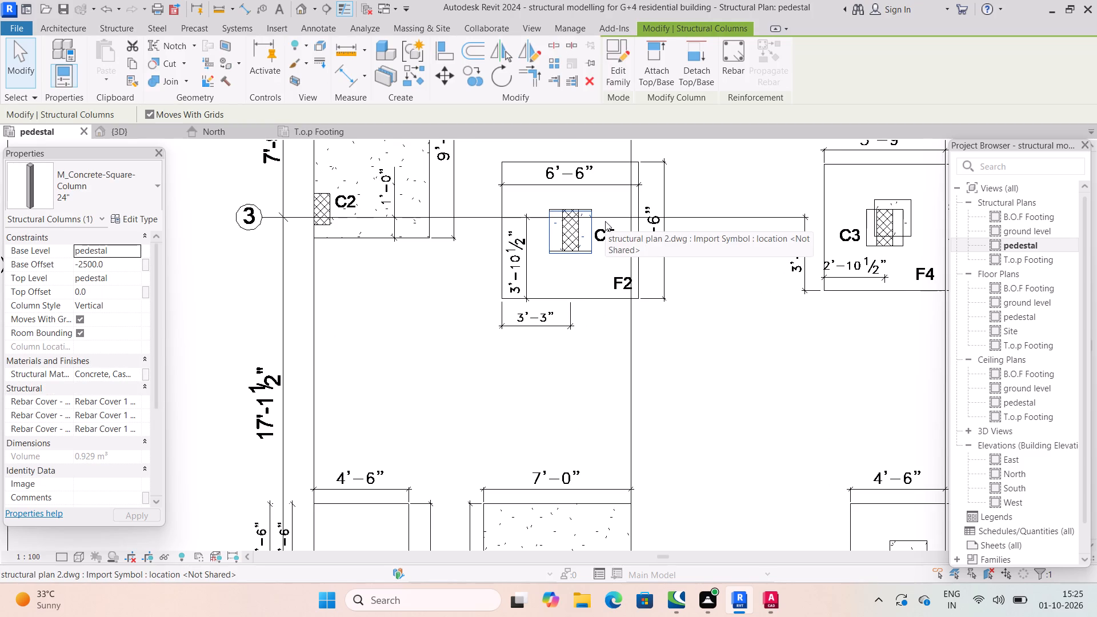
key("Right")
key("Right")
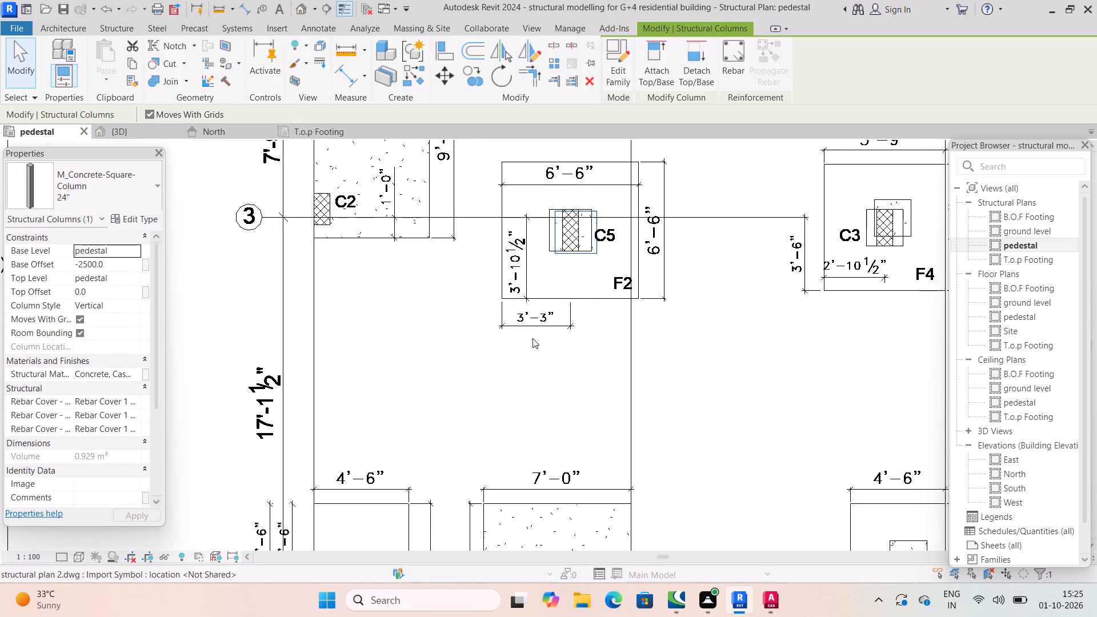
scroll(546, 344, "down", 4)
scroll(646, 366, "down", 1)
left_click(643, 363)
Check F1's pedestal size in the AutoCAD footing schedule and place a 24" M_Concrete-Square-Column for C6 on the F1 footing in Revit.
middle_click_drag(624, 367, 605, 263)
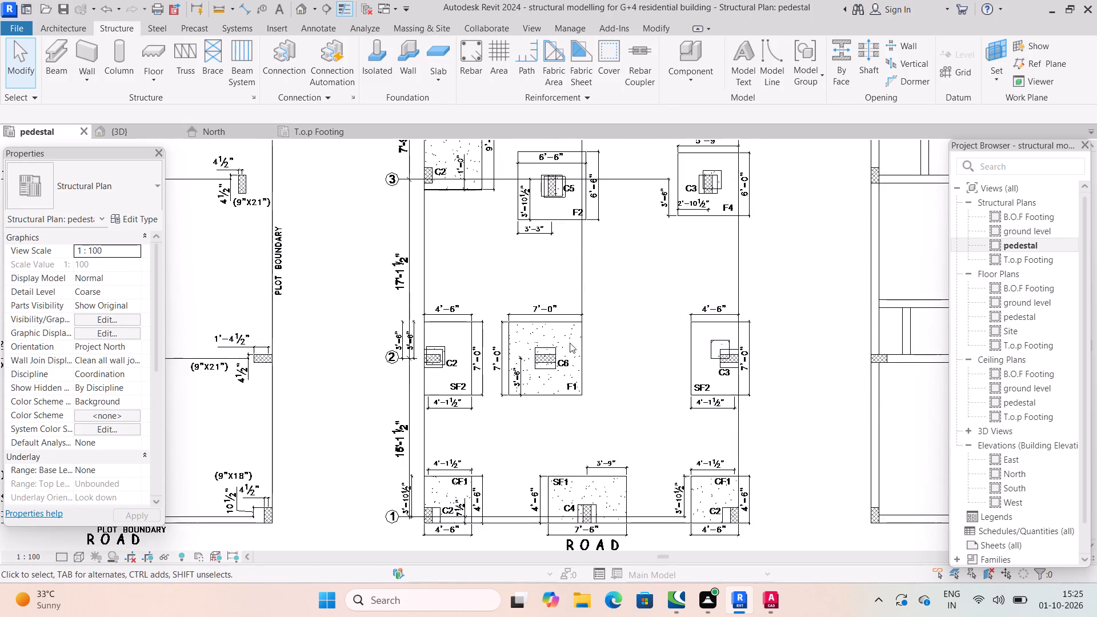
scroll(541, 355, "up", 6)
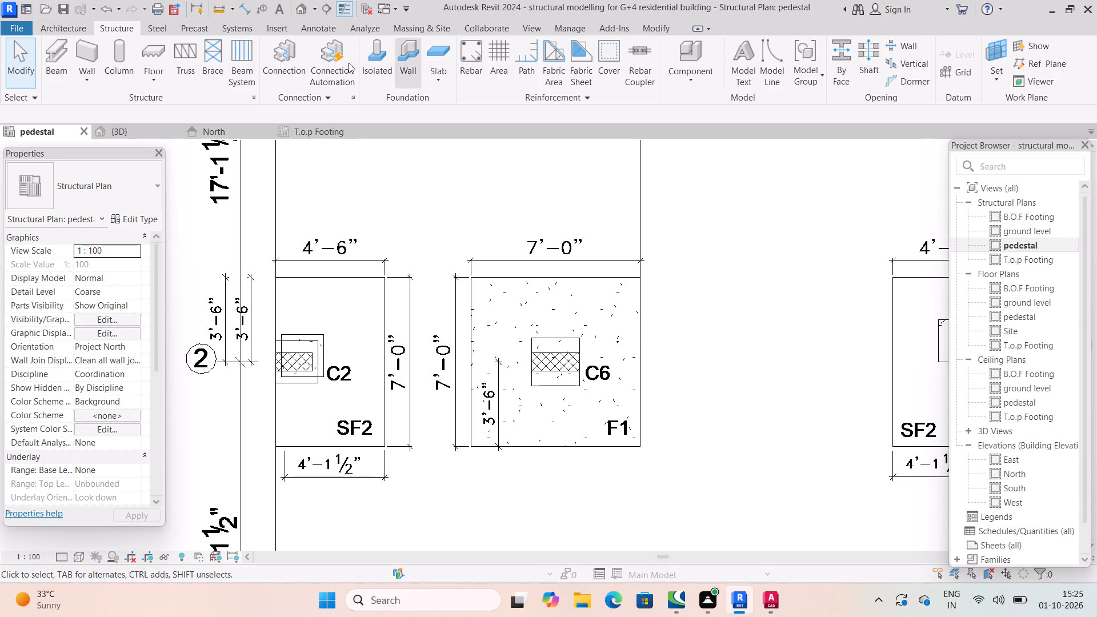
left_click(698, 543)
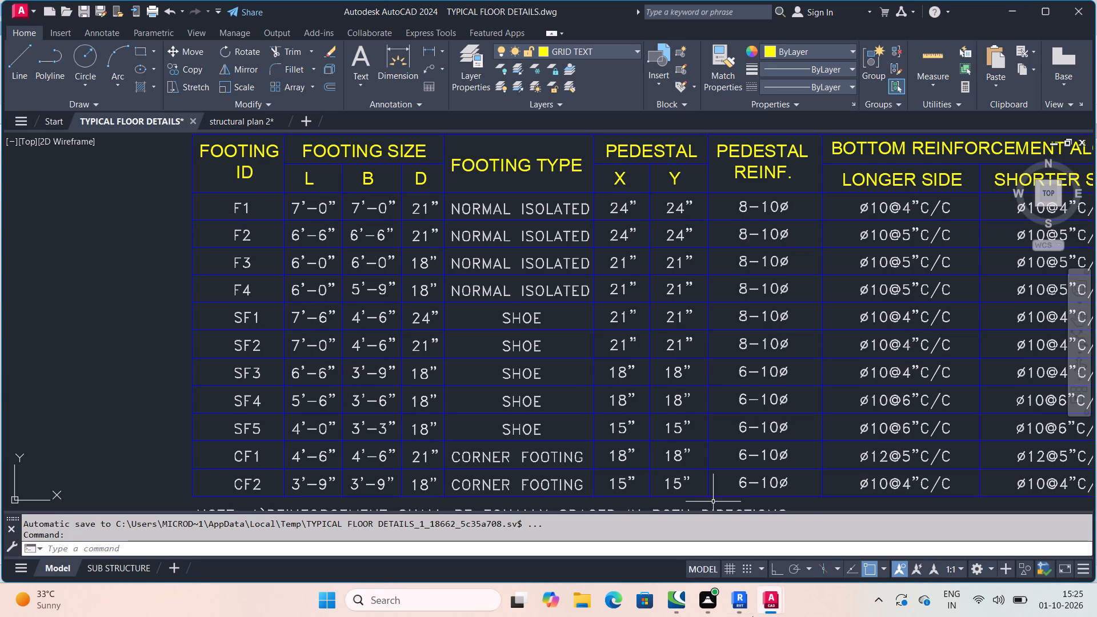
left_click(731, 542)
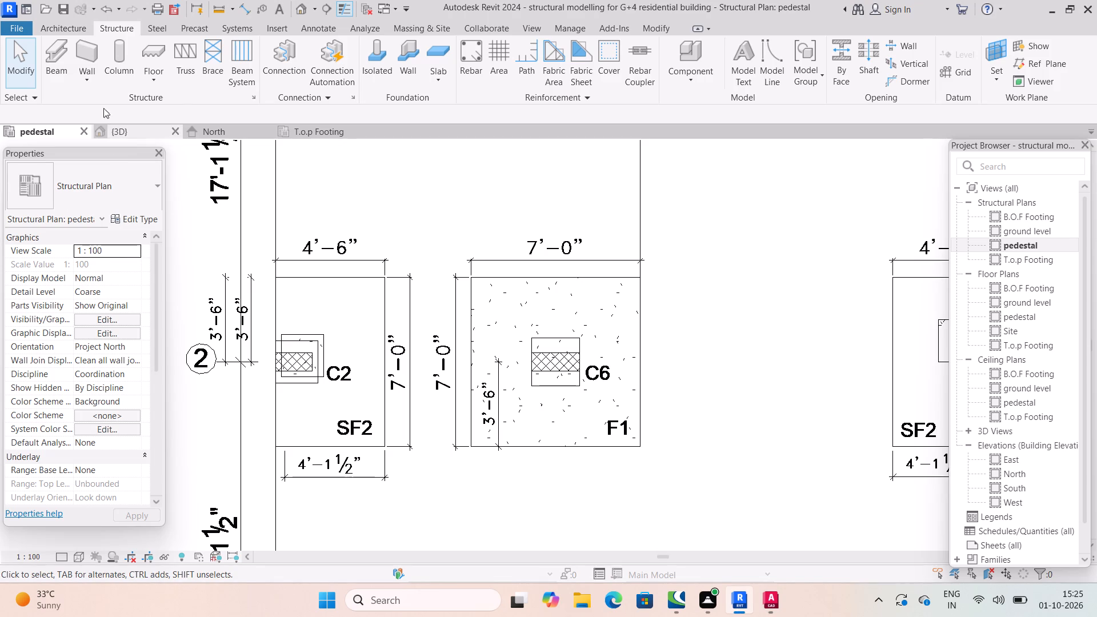
left_click(120, 58)
left_click(135, 185)
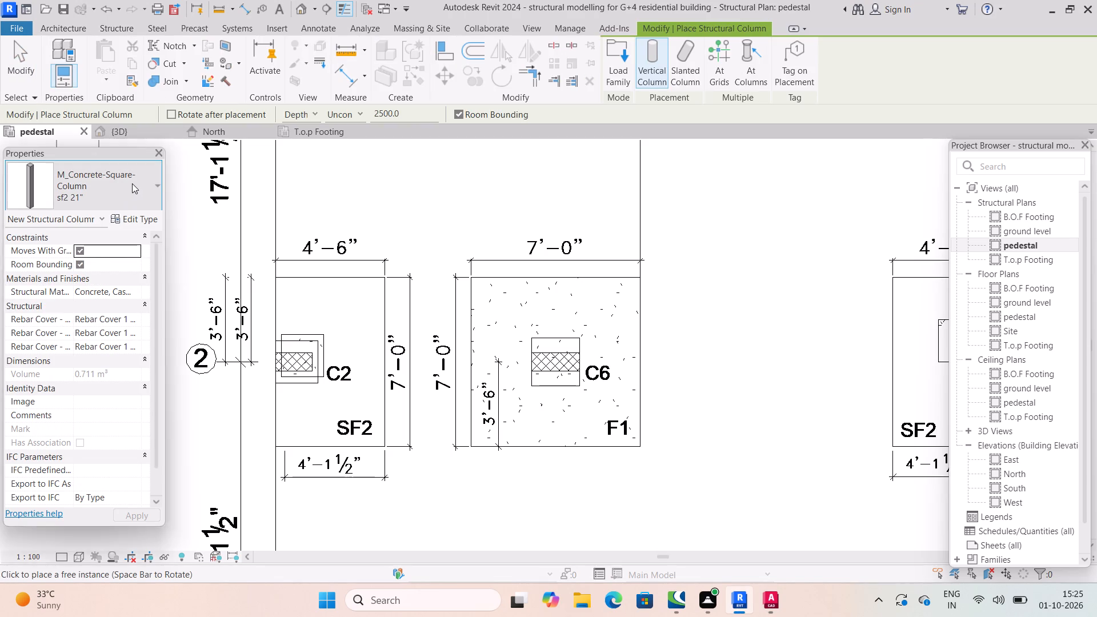
left_click(82, 293)
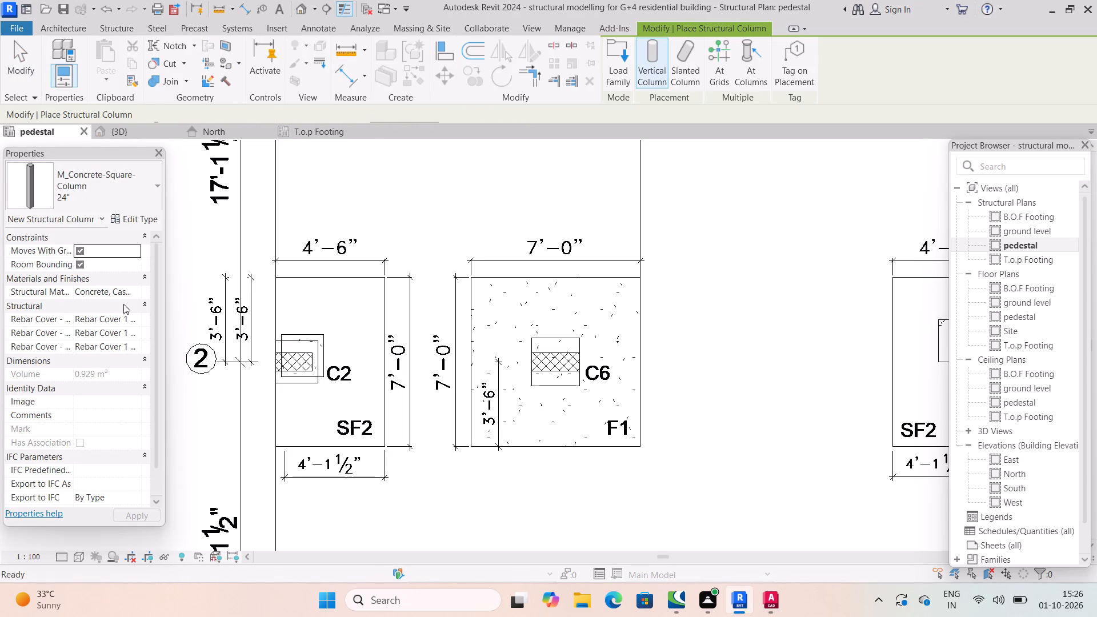
left_click(568, 356)
Examine the footing marks and missing pedestals on the CF1 and SF1 footings along grid 1, ending column placement.
scroll(612, 428, "down", 3)
middle_click_drag(649, 466, 558, 157)
scroll(649, 466, "down", 2)
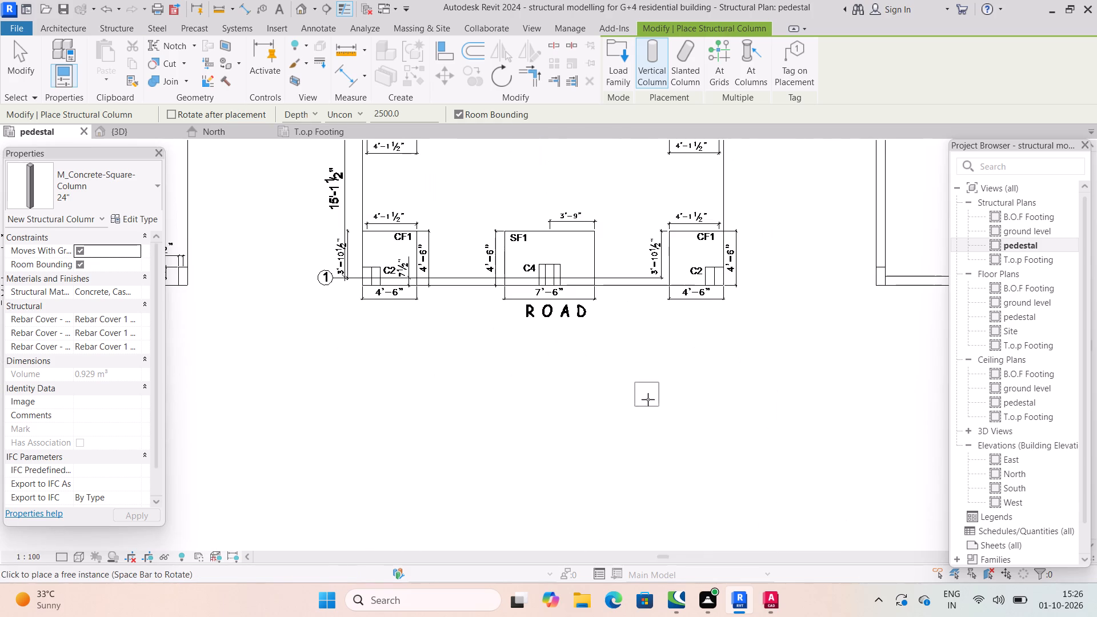
middle_click_drag(633, 288, 664, 375)
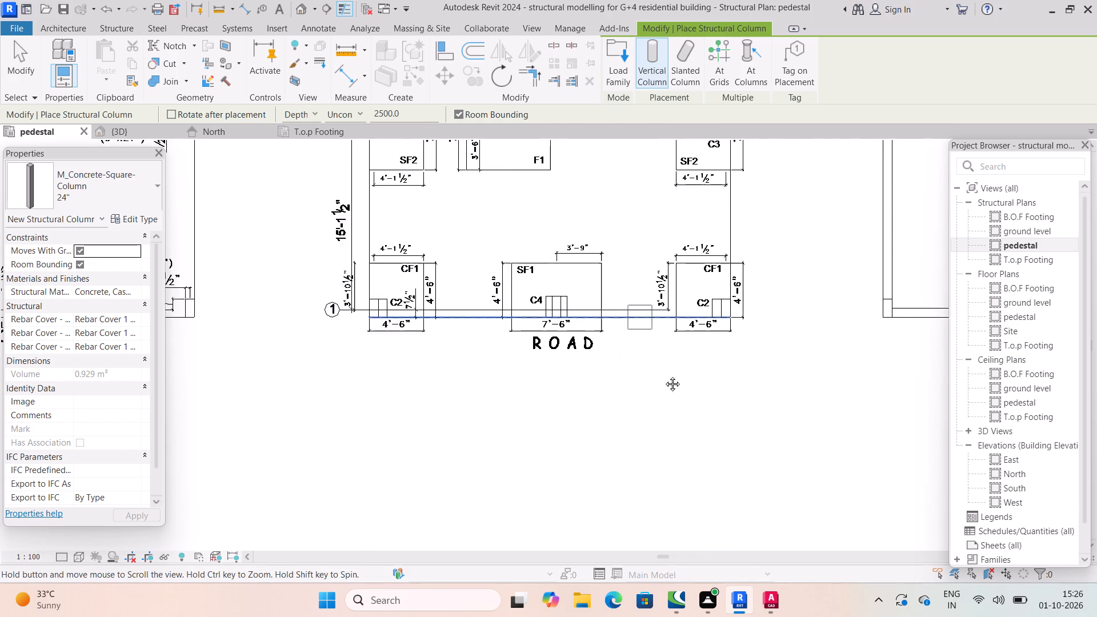
middle_click_drag(664, 375, 679, 407)
key("Escape")
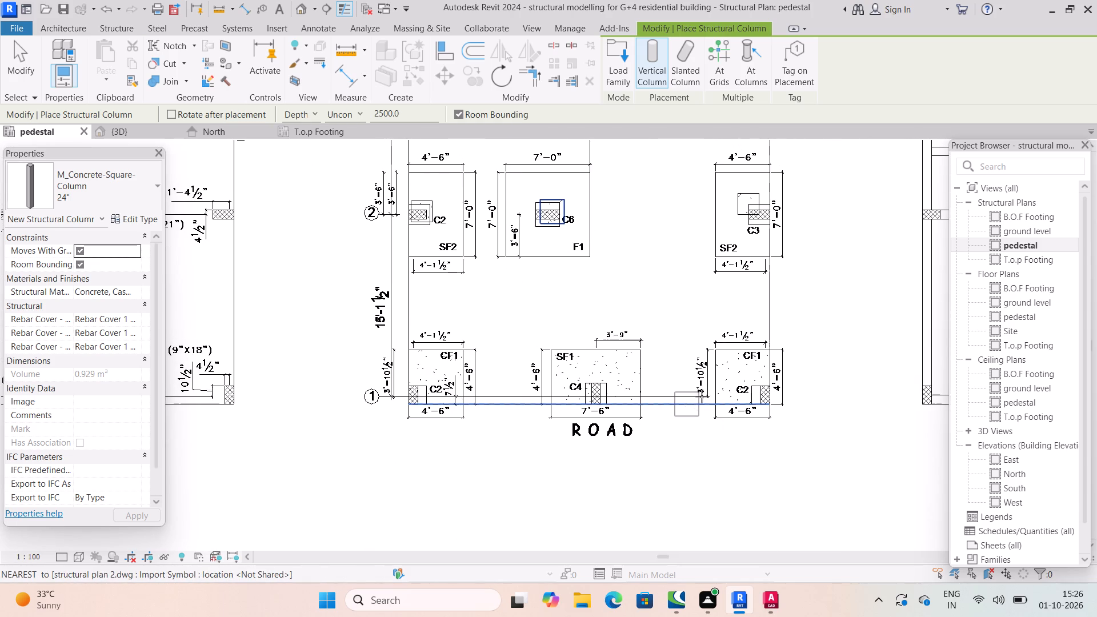
scroll(711, 395, "up", 3)
key("Escape")
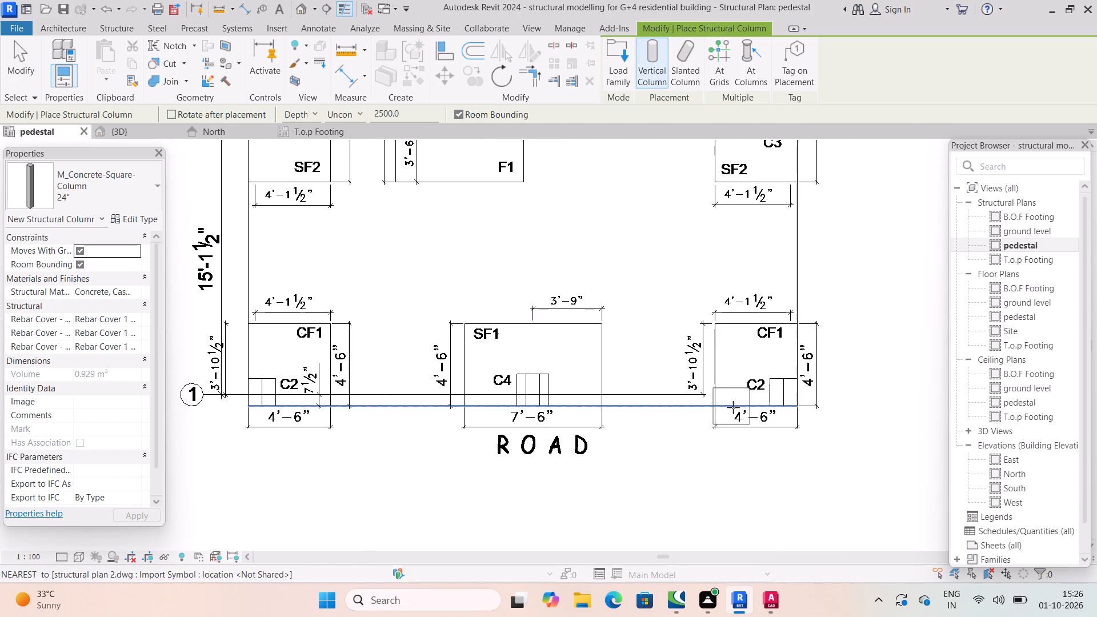
scroll(606, 348, "down", 3)
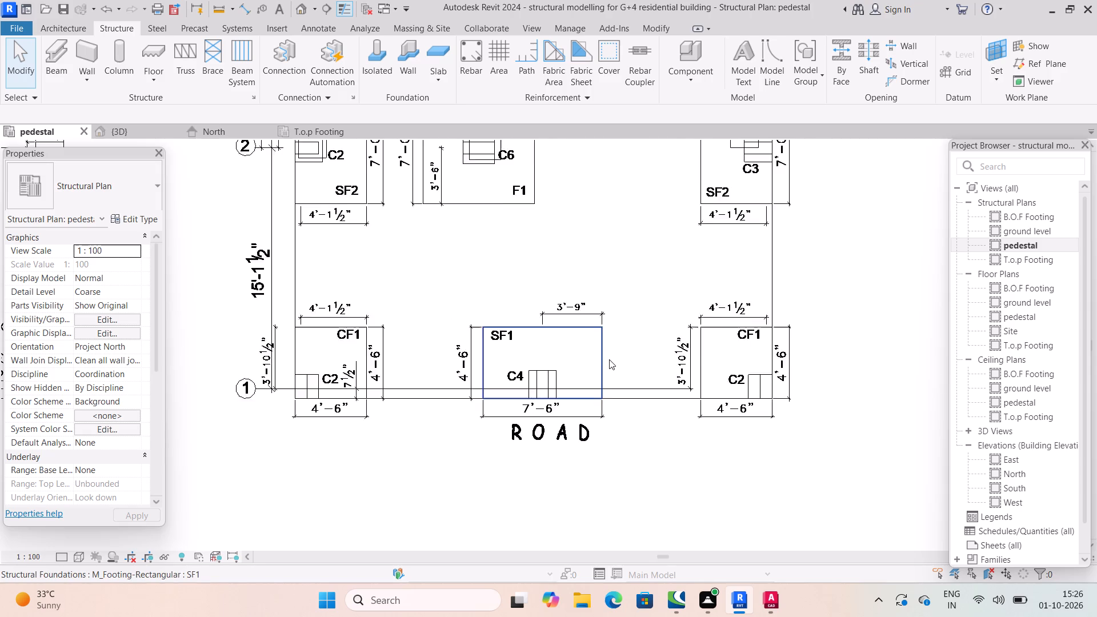